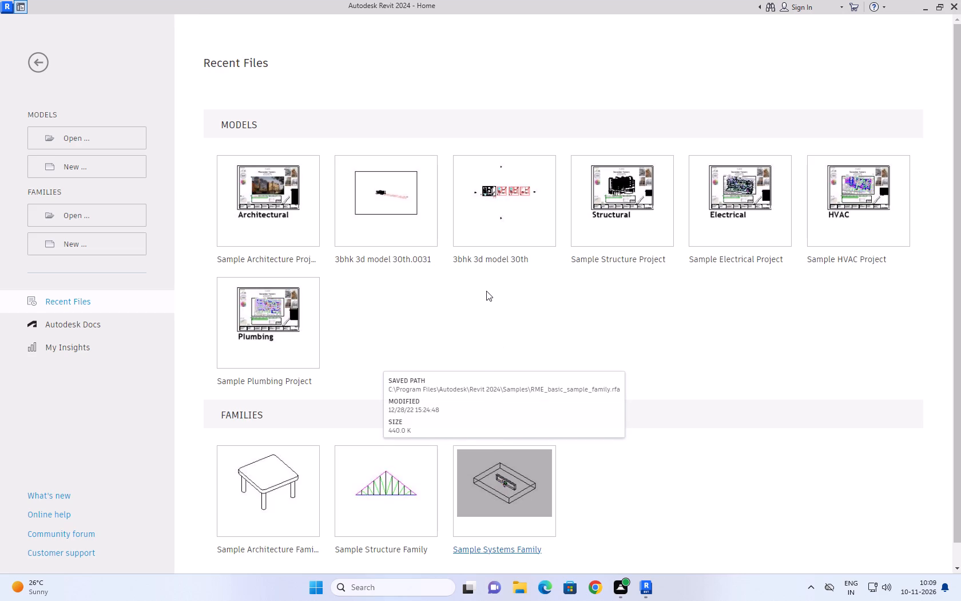
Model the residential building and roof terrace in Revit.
Create a new project from the default.rte template in the English-Imperial templates folder.
left_click(115, 163)
left_click(558, 267)
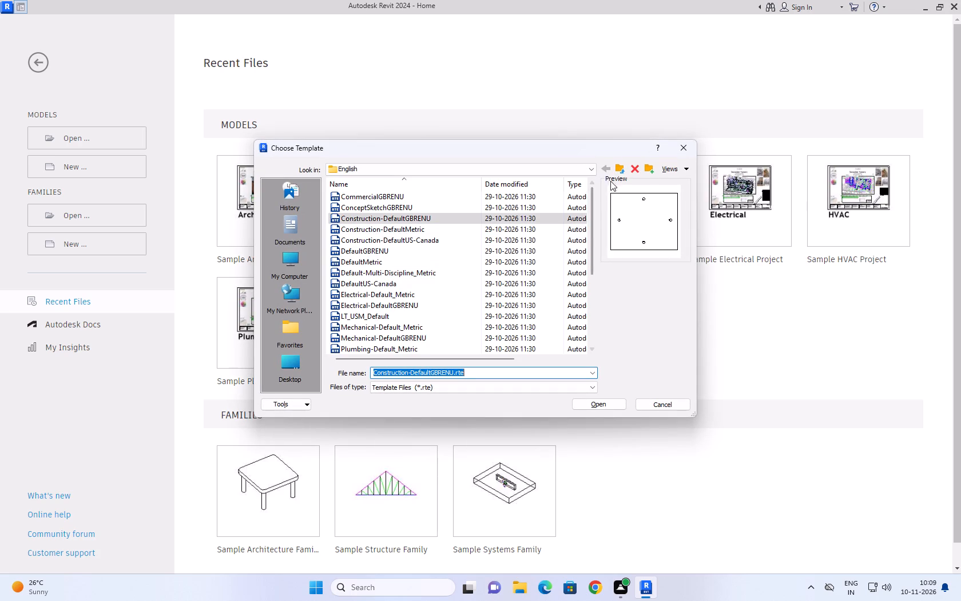
left_click(617, 171)
double_click(396, 226)
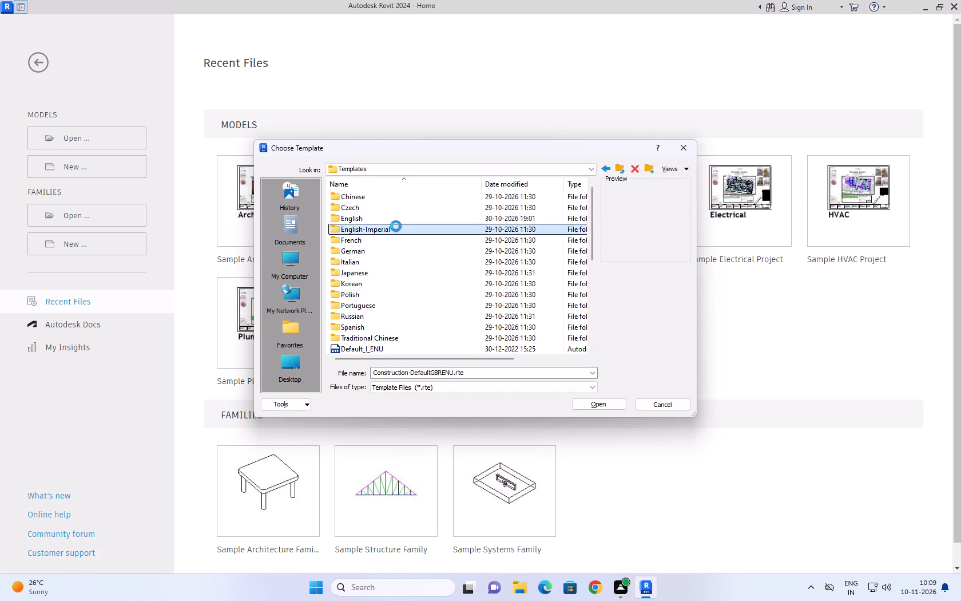
left_click(395, 217)
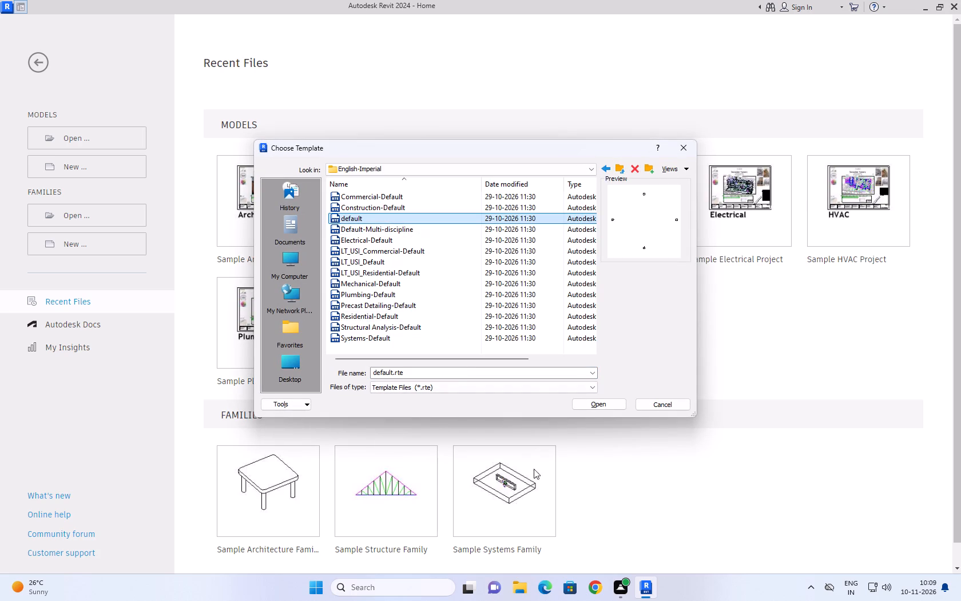
left_click(599, 397)
left_click(604, 404)
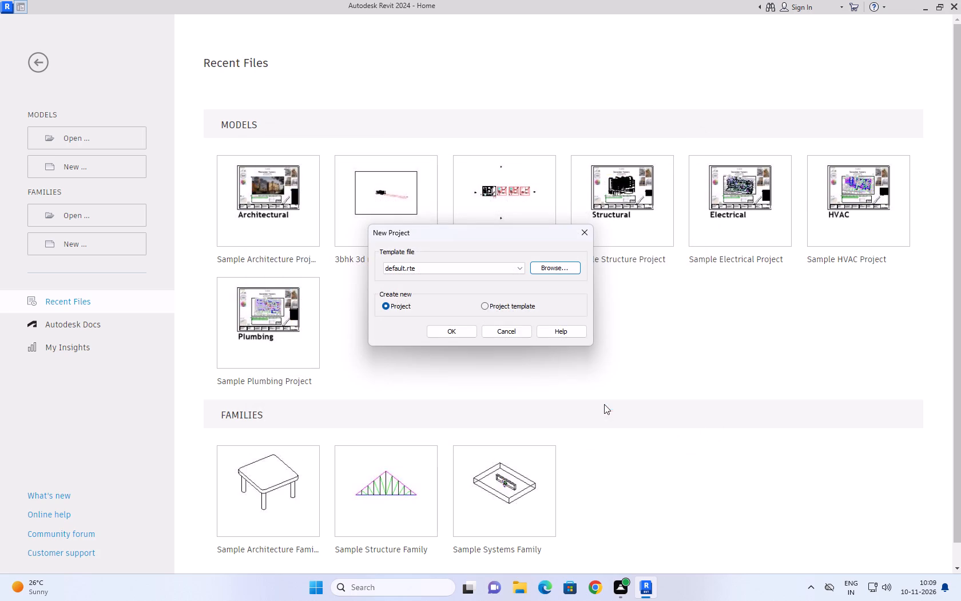
left_click(460, 331)
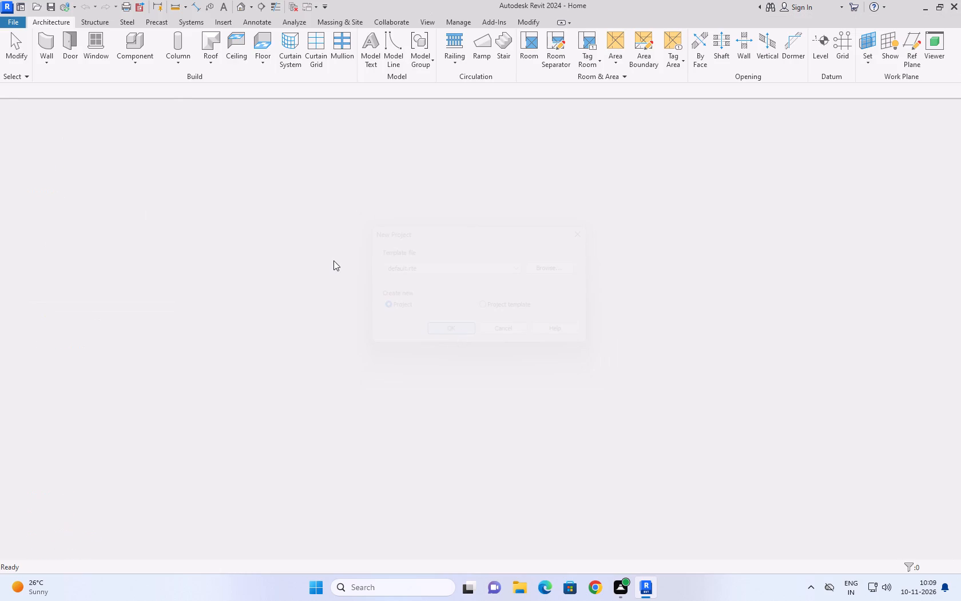
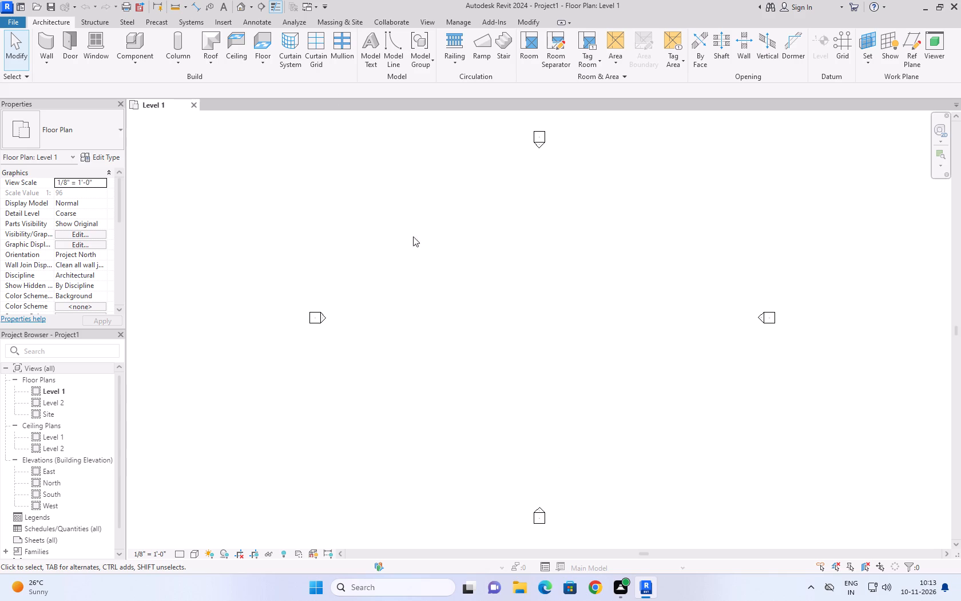
Import the image 3bhk 10.11.26.png from the Desktop and place it in the Level 1 plan, east of the west elevation marker.
left_click(426, 16)
left_click(426, 22)
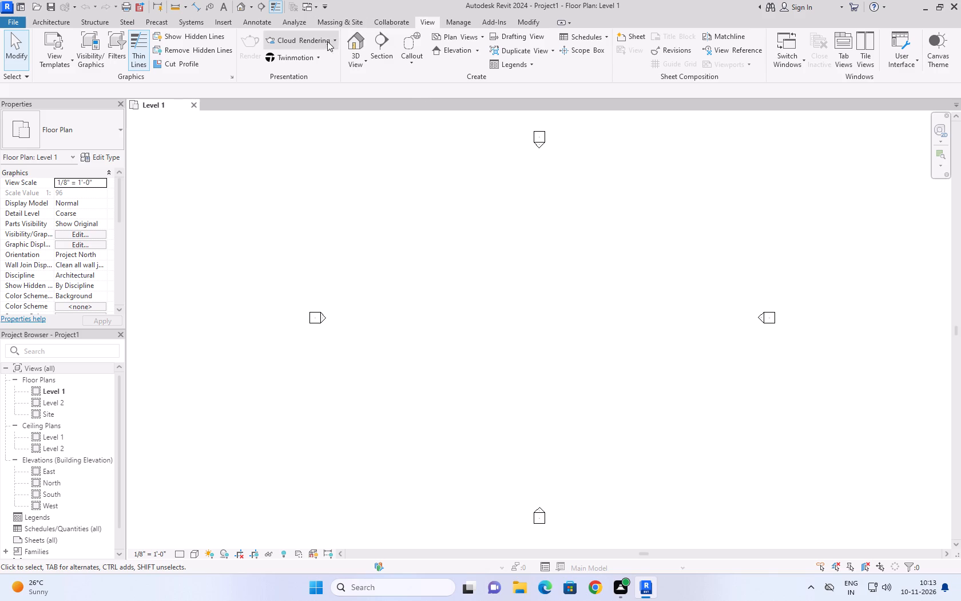
left_click(233, 23)
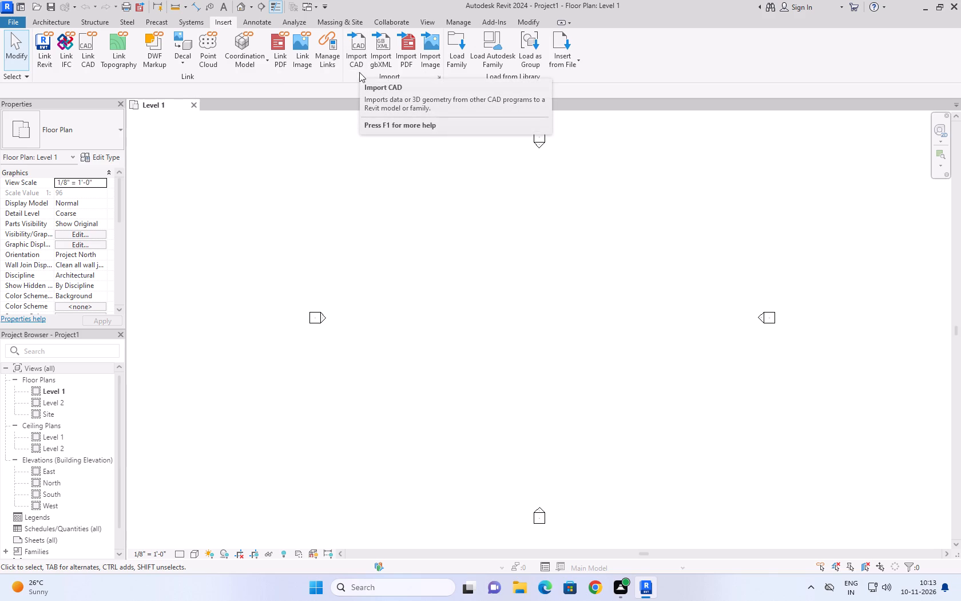
left_click(436, 54)
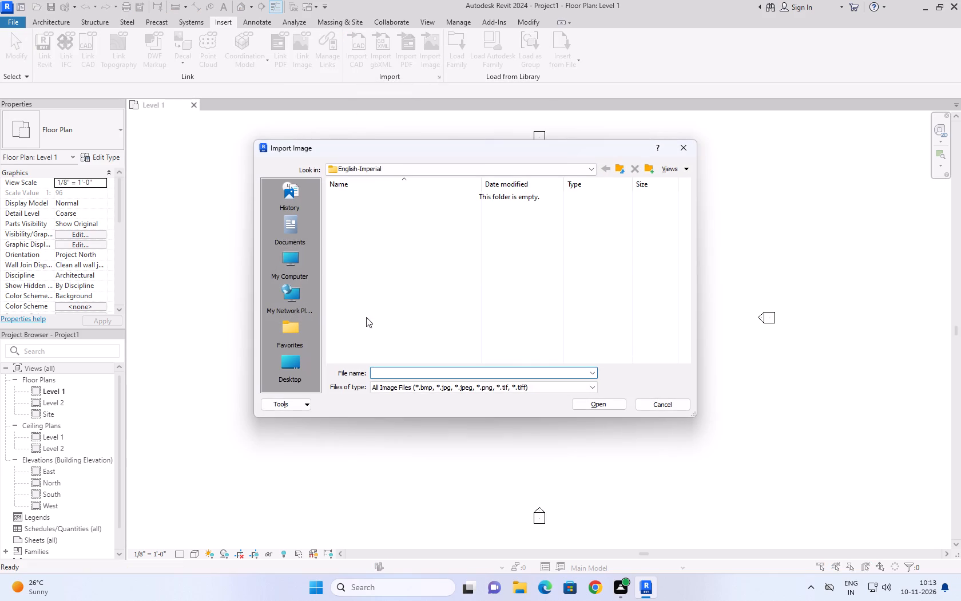
double_click(296, 360)
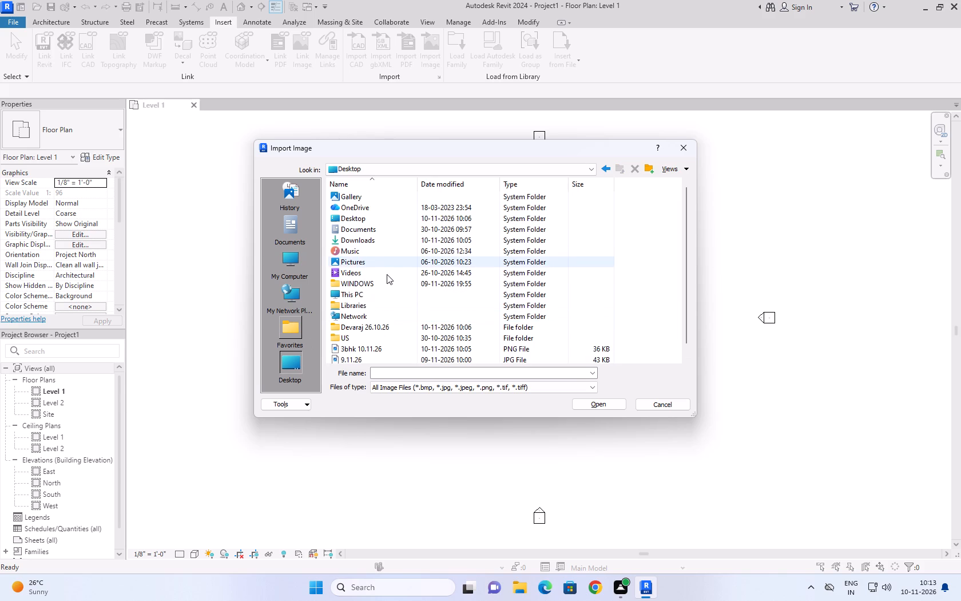
scroll(387, 274, "down", 8)
left_click(375, 345)
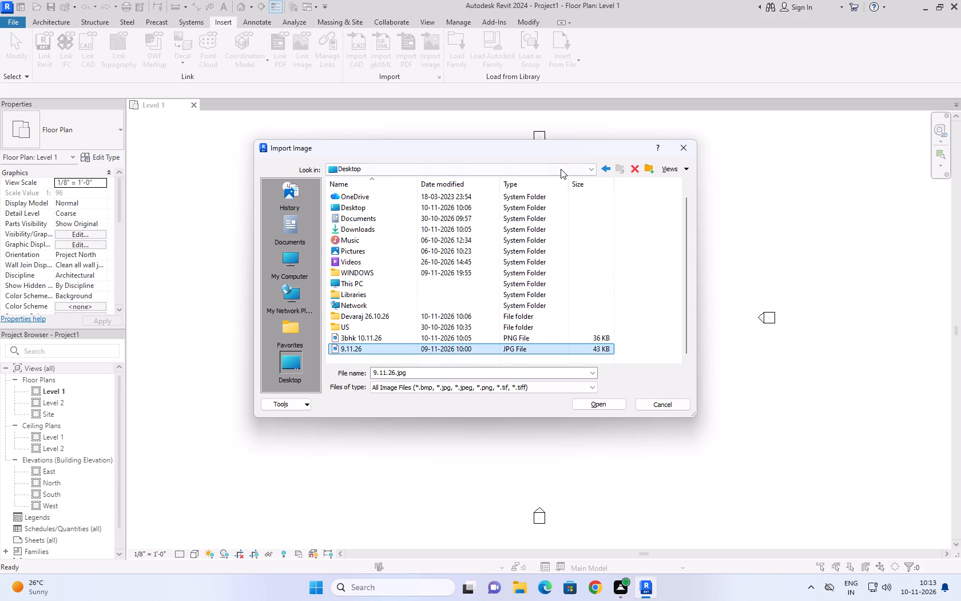
left_click(668, 166)
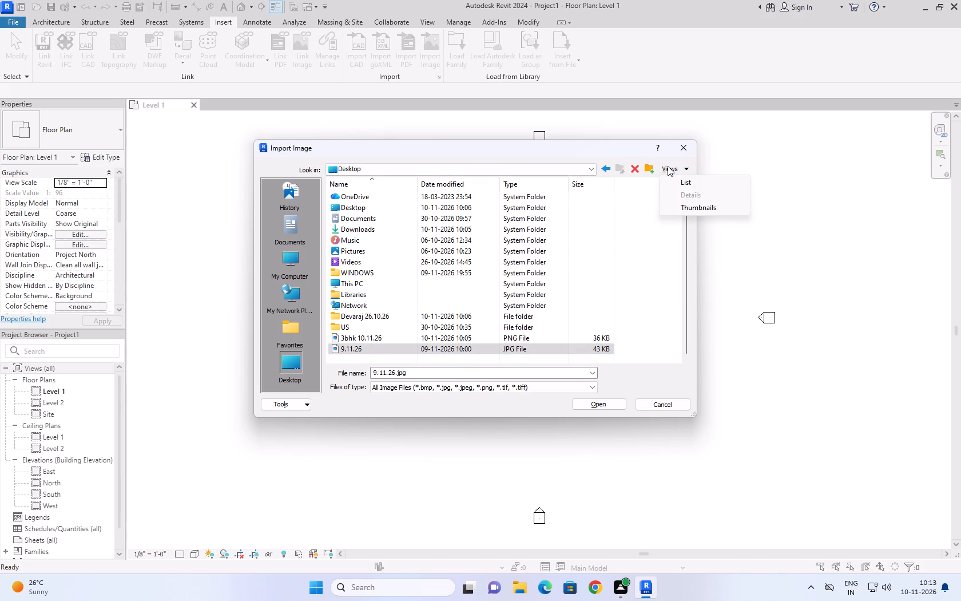
left_click(685, 199)
left_click(686, 204)
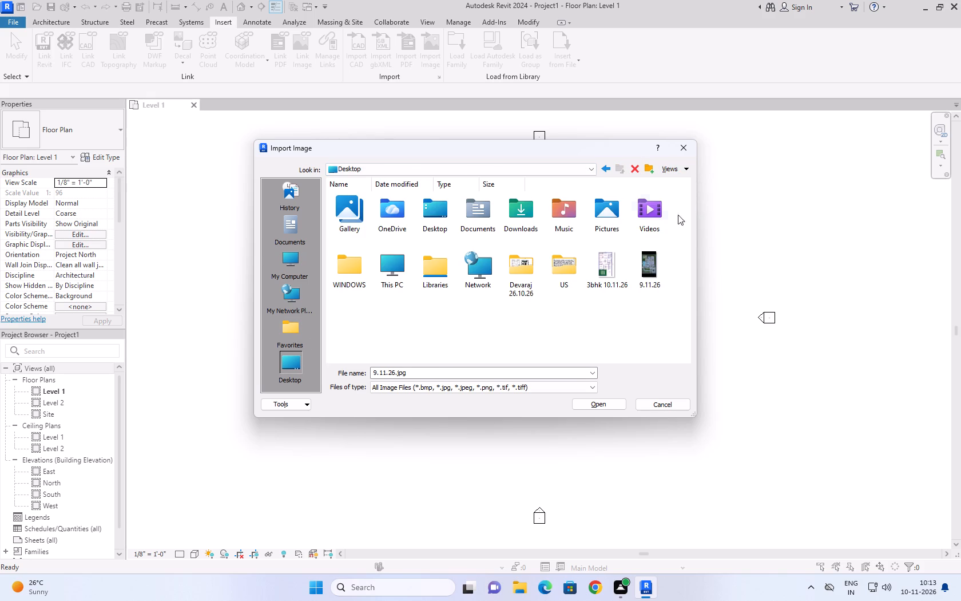
left_click(656, 269)
left_click(621, 272)
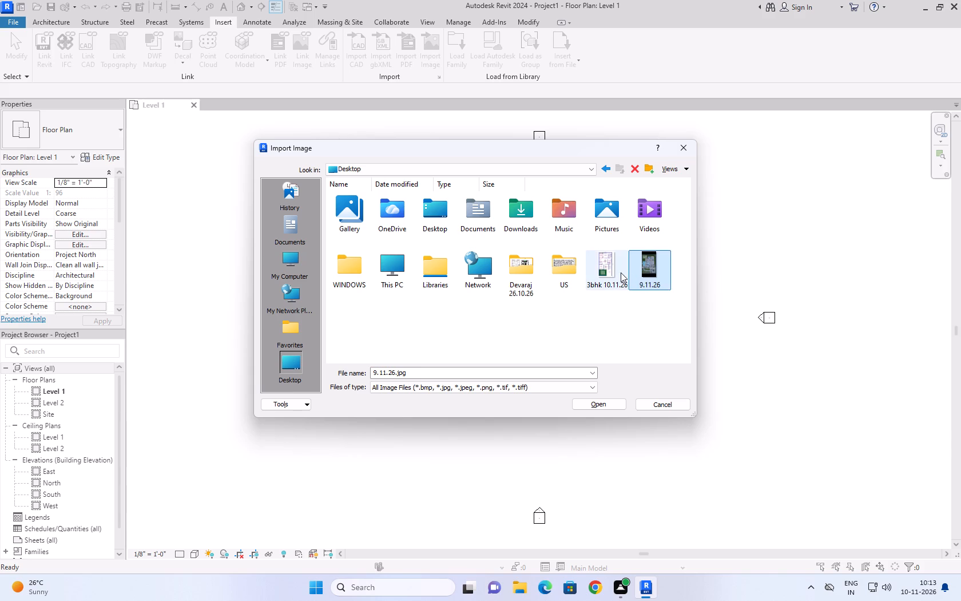
left_click(610, 401)
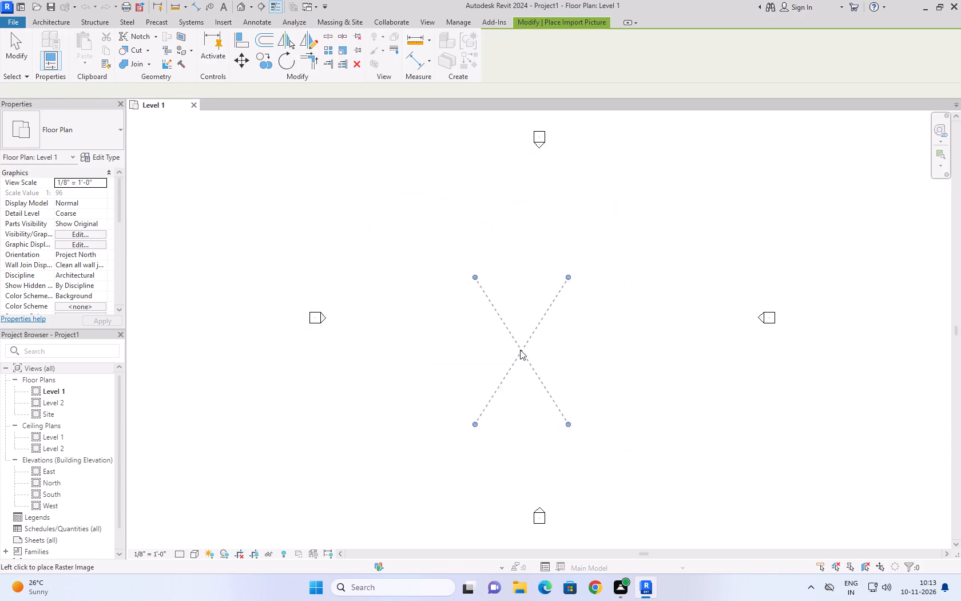
left_click(411, 286)
Examine the imported floor plan image, including its room layout, room sizes and overall dimensions.
scroll(425, 255, "up", 5)
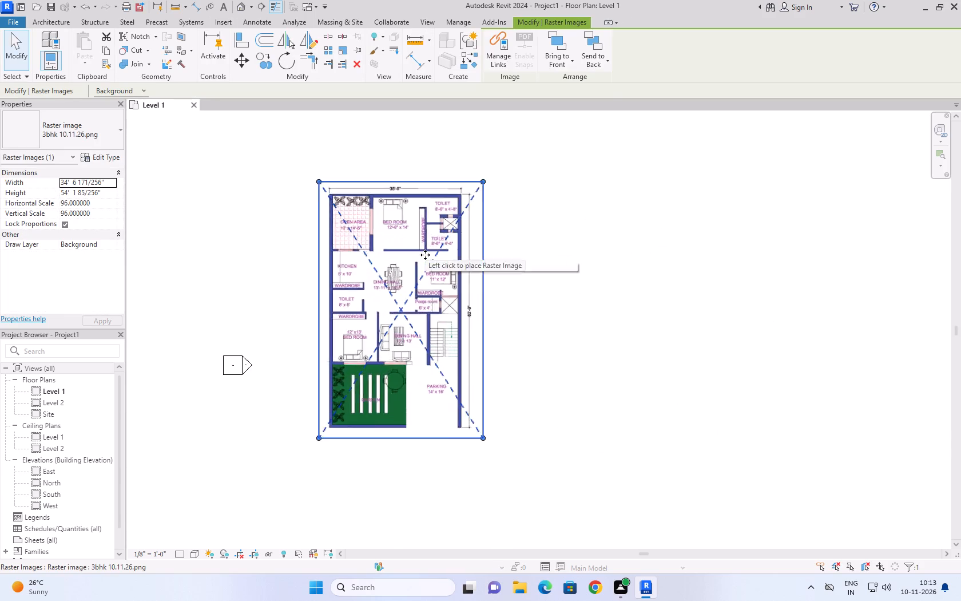
scroll(425, 255, "up", 3)
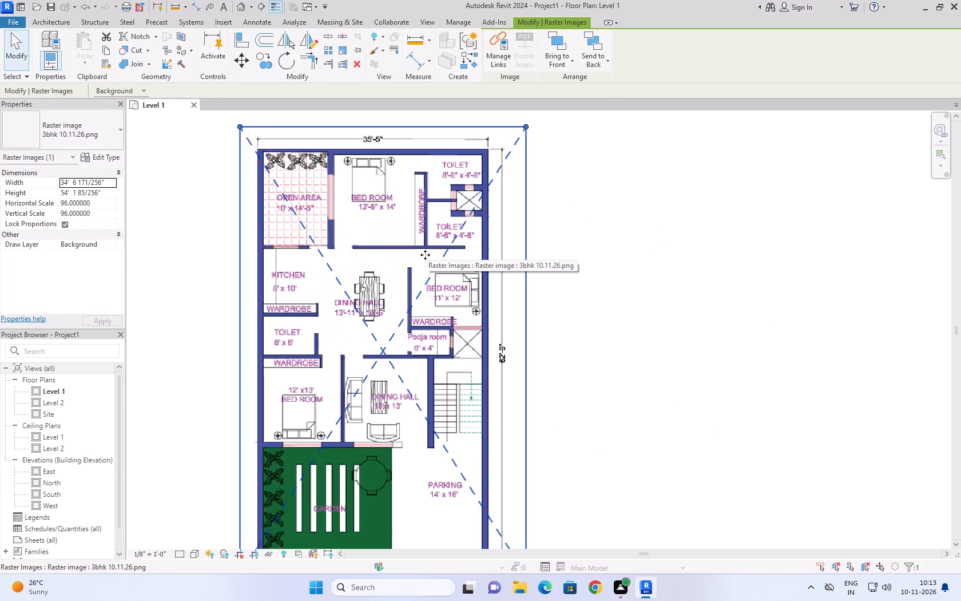
scroll(587, 322, "down", 3)
scroll(584, 365, "up", 4)
middle_click_drag(360, 418, 354, 357)
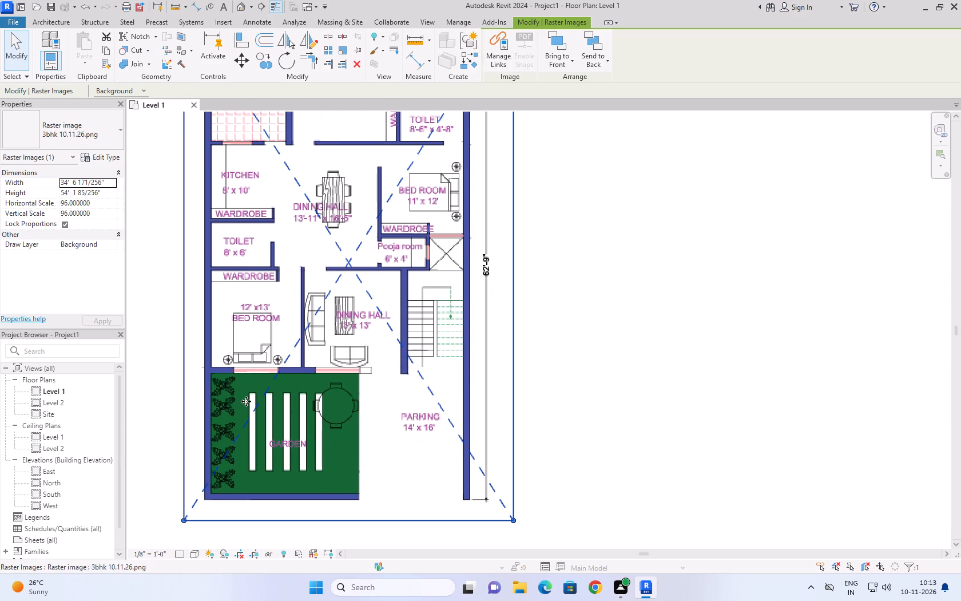
scroll(311, 309, "down", 5)
middle_click_drag(324, 236, 319, 295)
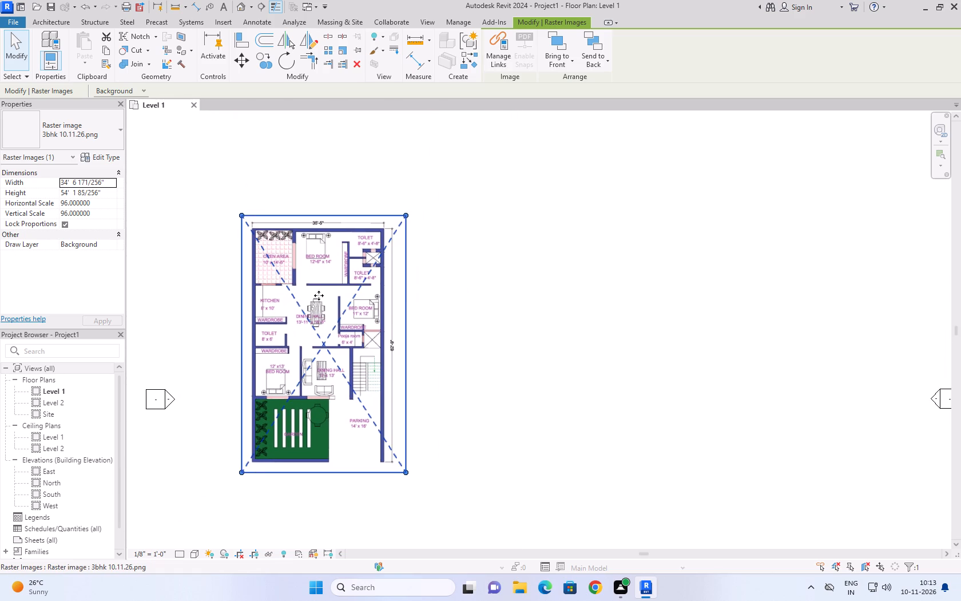
left_click(487, 285)
scroll(336, 270, "up", 3)
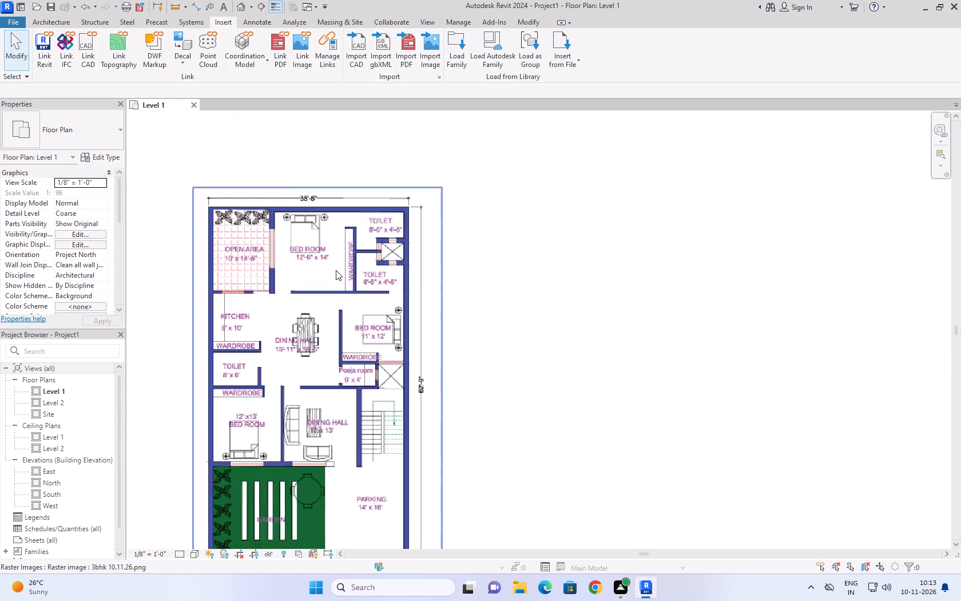
scroll(336, 270, "up", 1)
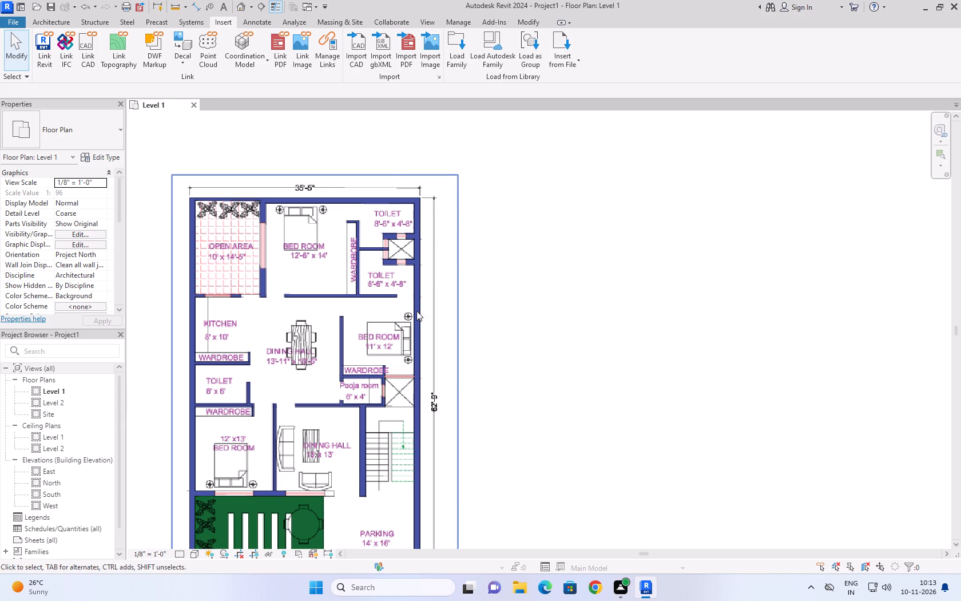
scroll(402, 146, "down", 1)
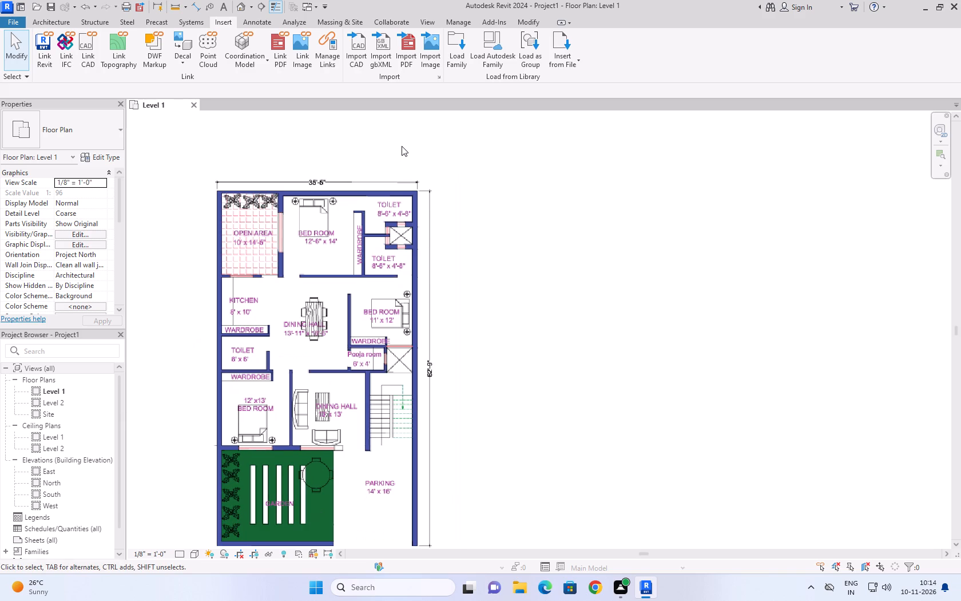
left_click(63, 24)
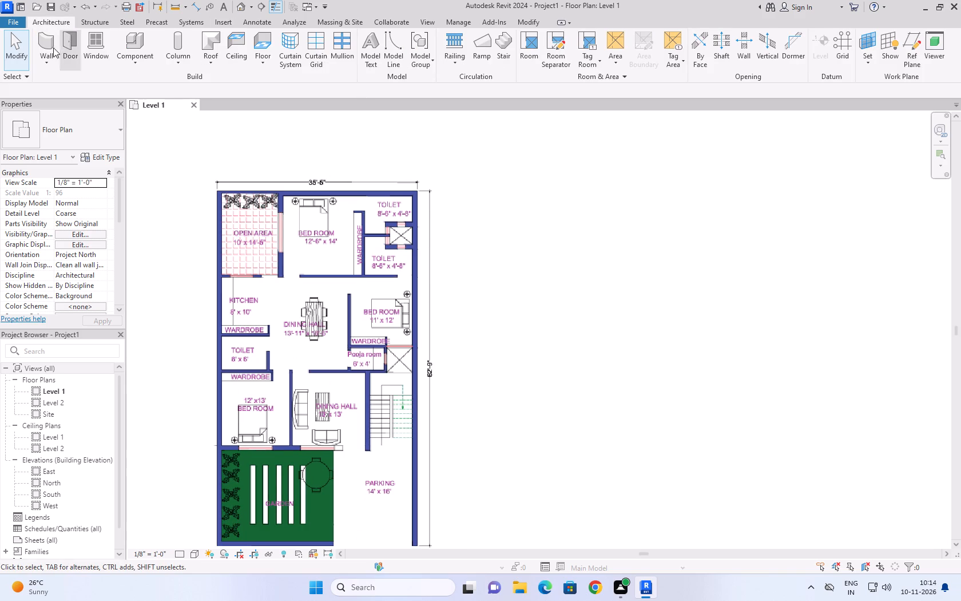
scroll(215, 178, "down", 5)
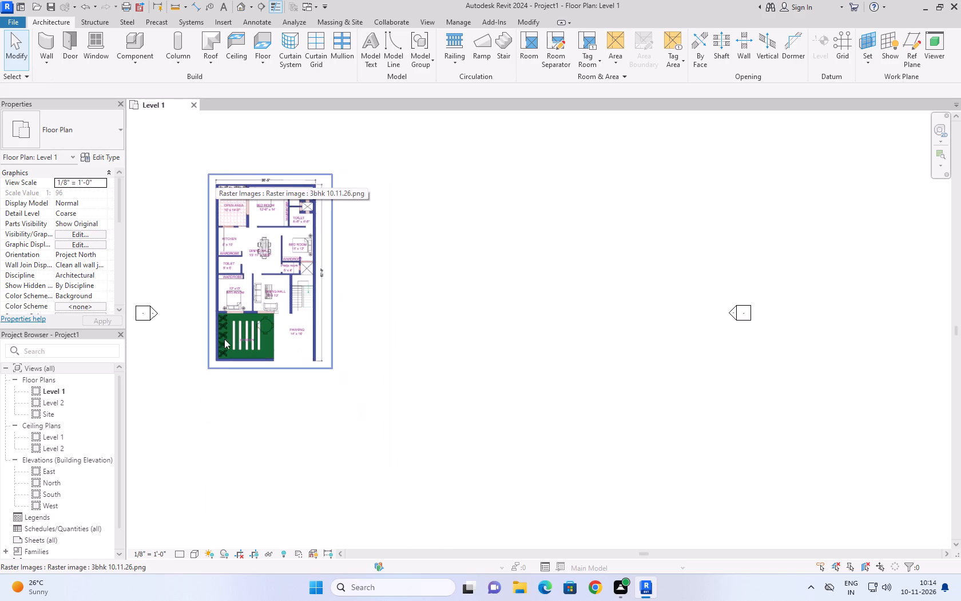
scroll(170, 413, "up", 3)
middle_click_drag(189, 310, 193, 407)
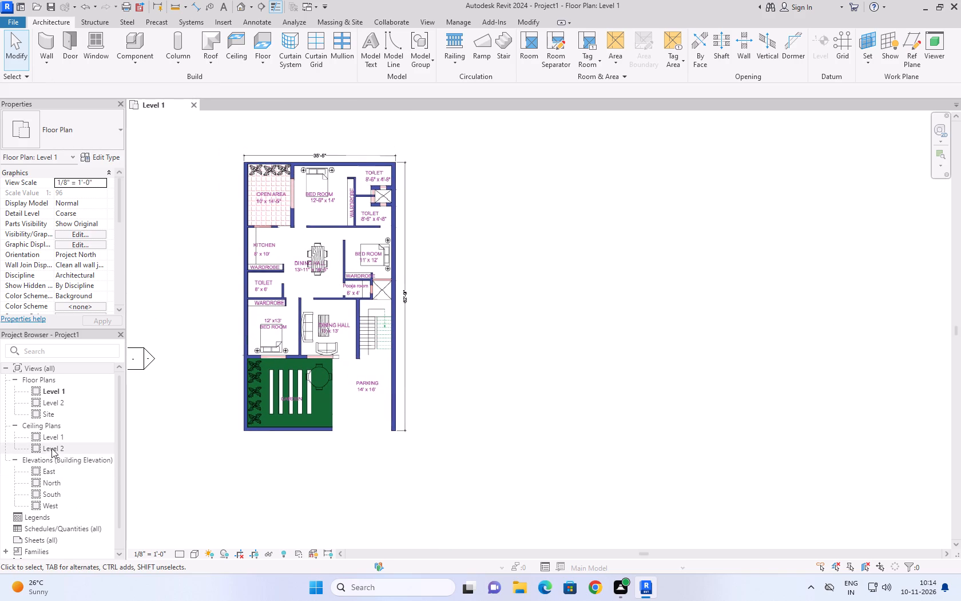
Open the South elevation and rename Level 1 as "road level".
double_click(57, 495)
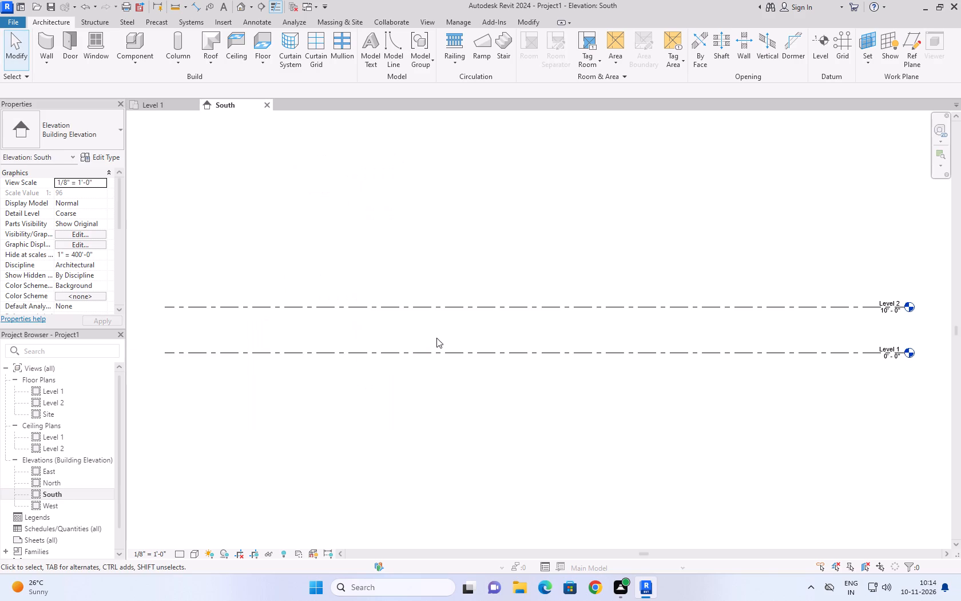
scroll(412, 359, "down", 6)
scroll(634, 380, "up", 6)
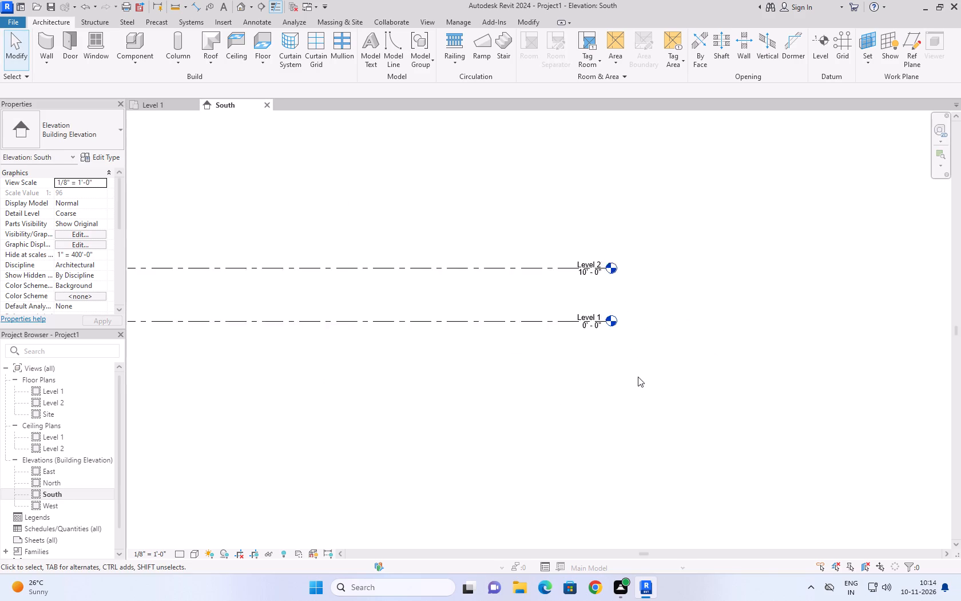
scroll(638, 377, "up", 2)
middle_click_drag(646, 298, 649, 436)
scroll(646, 298, "up", 1)
scroll(629, 413, "up", 2)
scroll(682, 336, "down", 2)
scroll(622, 494, "up", 3)
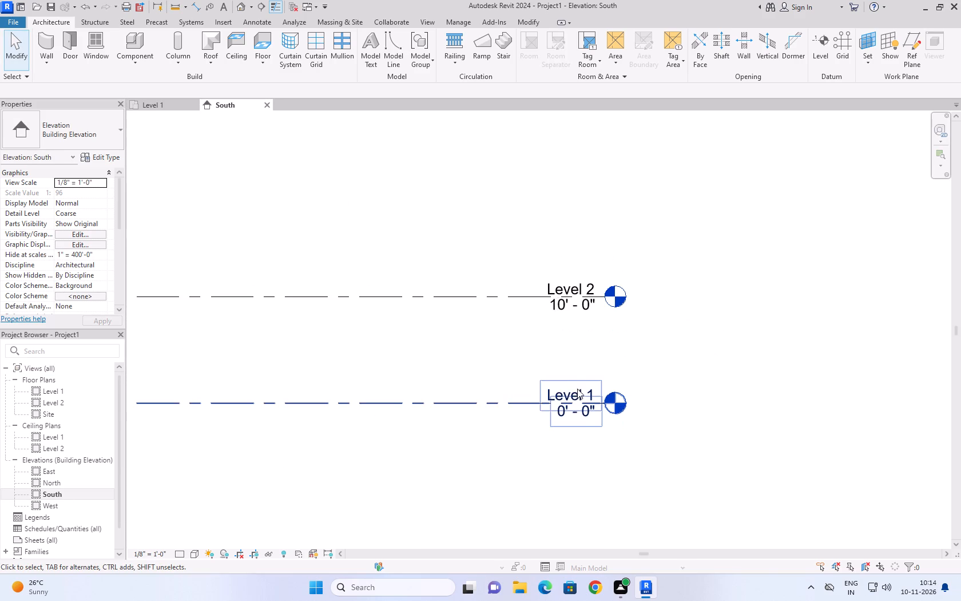
left_click(564, 387)
left_click(564, 387)
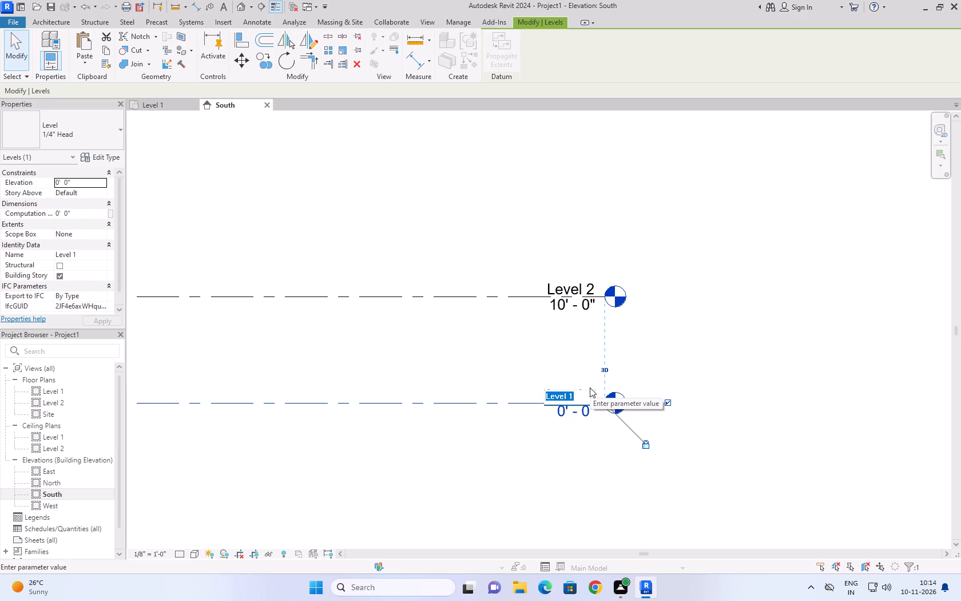
type("road level")
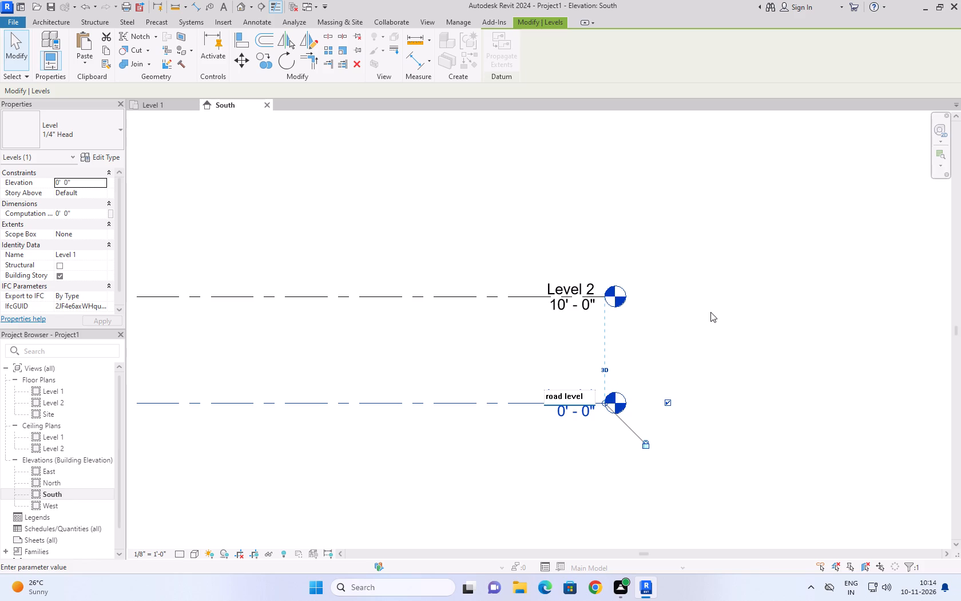
left_click(710, 312)
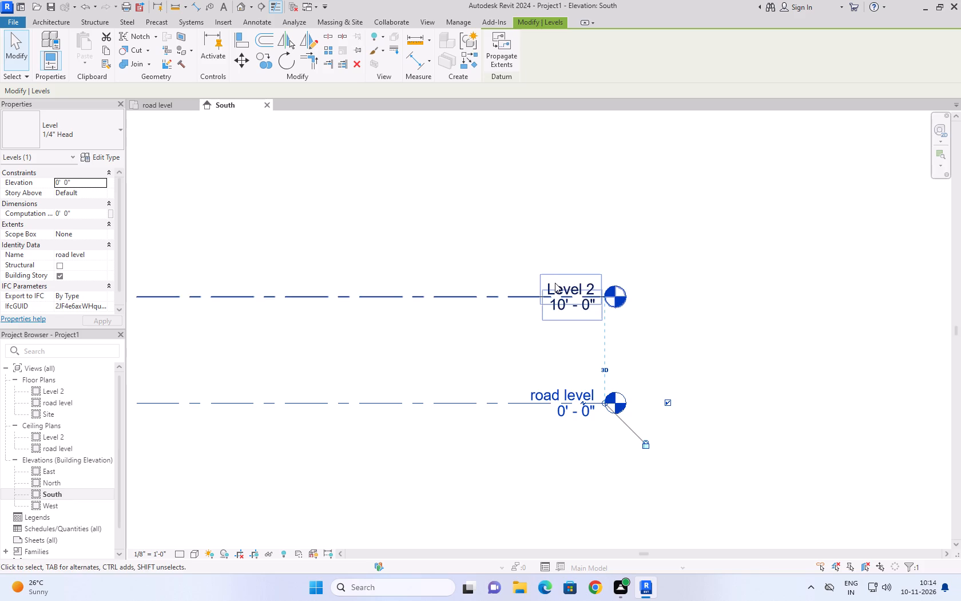
Rename Level 2 as "ground floor".
left_click(555, 283)
left_click(555, 283)
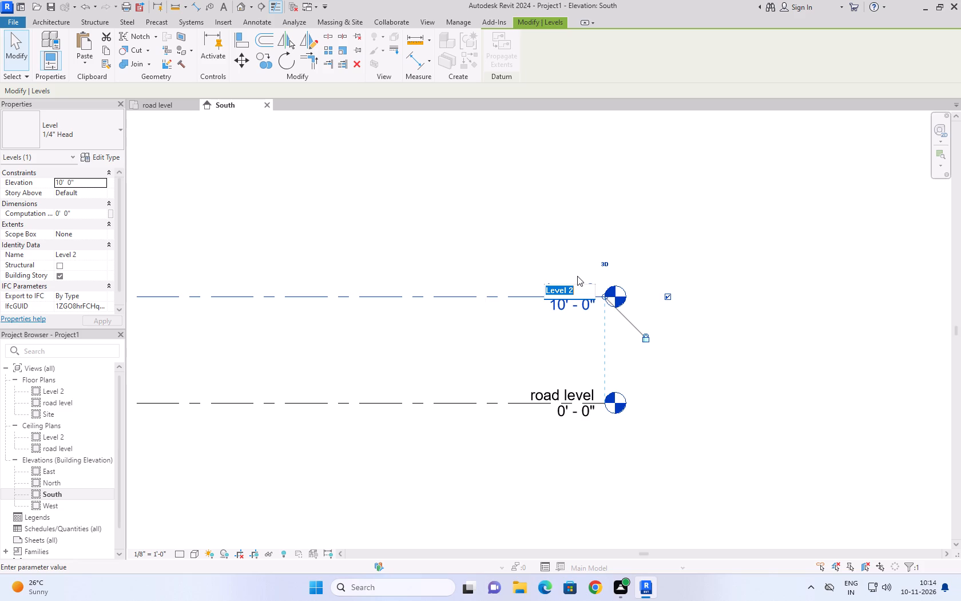
type("gf")
key("slash")
type("plinth")
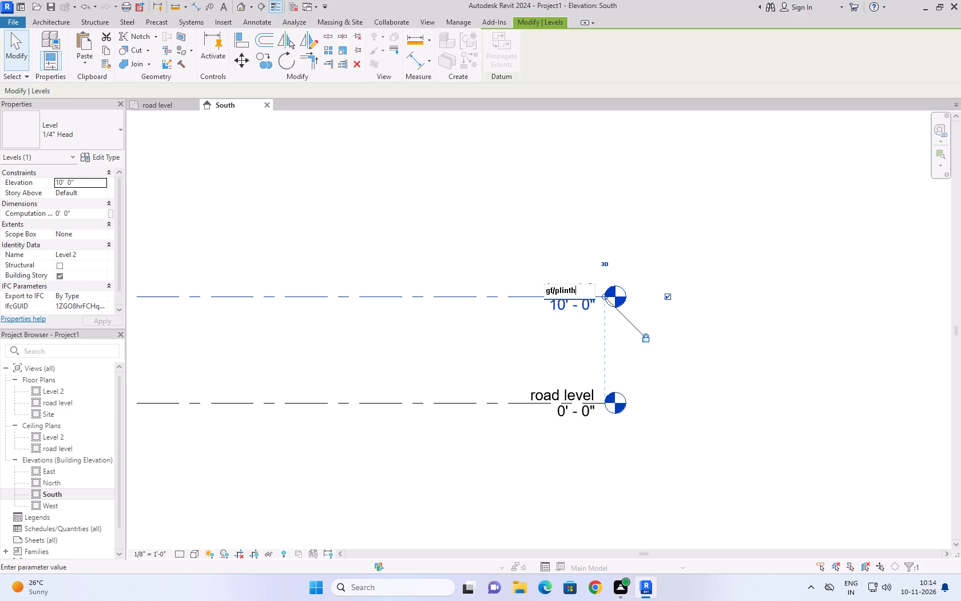
key("BackSpace")
key("BackSpace")
key("BackSpace")
key("BackSpace")
key("BackSpace")
key("BackSpace")
key("BackSpace")
key("BackSpace")
key("equal")
key("BackSpace")
key("BackSpace")
type("ground floor")
left_click(681, 232)
Set the ground floor level's elevation to 2'.
left_click(579, 312)
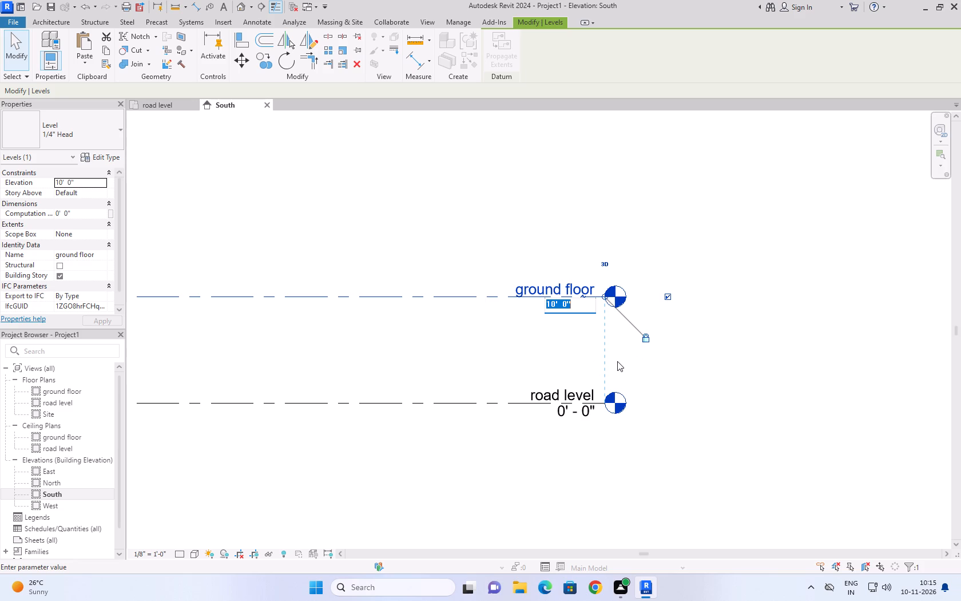
type("2'")
left_click(688, 283)
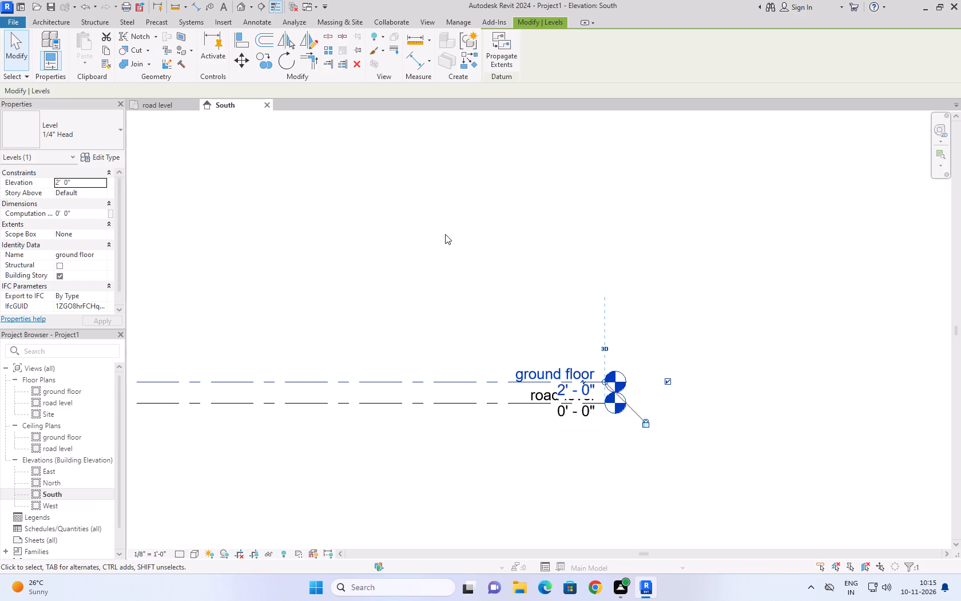
left_click(445, 234)
scroll(462, 232, "down", 5)
scroll(287, 311, "up", 6)
scroll(394, 181, "down", 3)
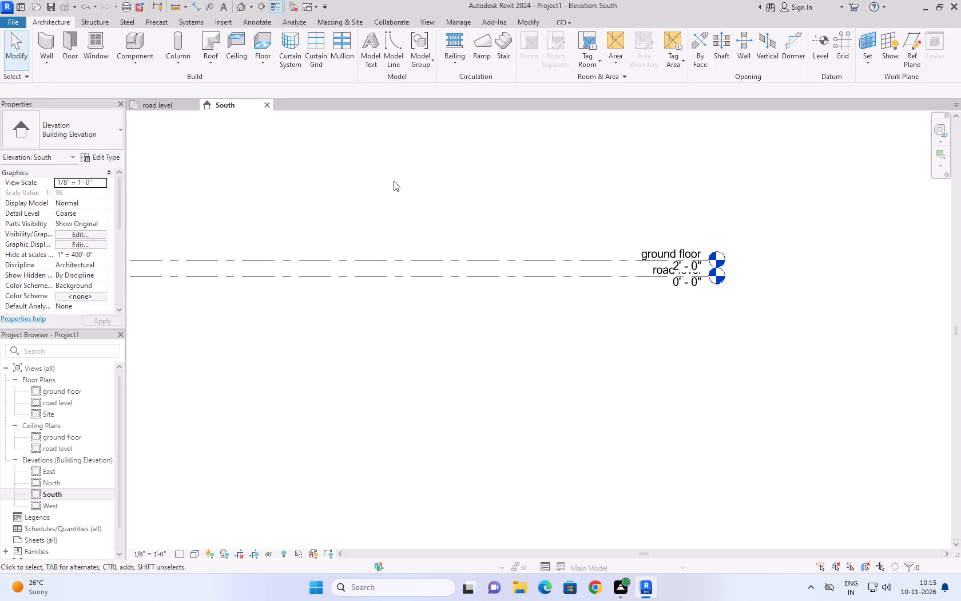
middle_click_drag(504, 169, 464, 294)
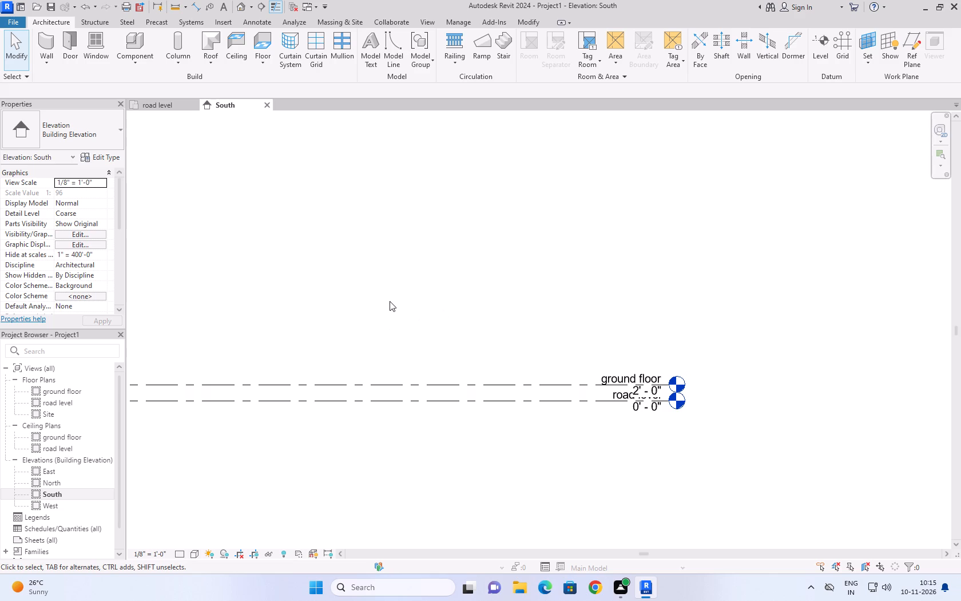
Add three levels by picking lines at a 10' 6" offset, stacking each above the previous one starting from the ground floor.
type("ll")
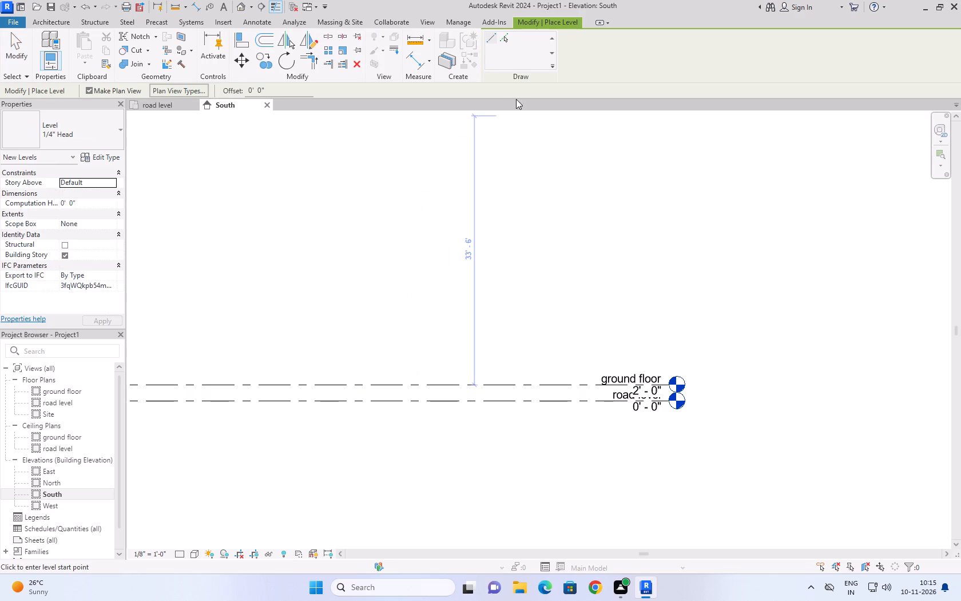
left_click(505, 39)
left_click_drag(277, 86, 276, 86)
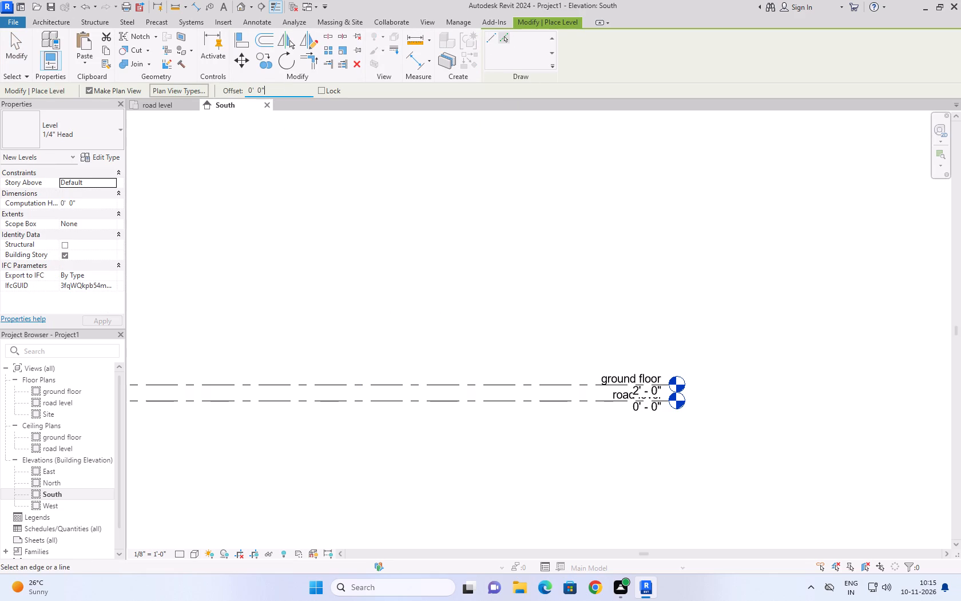
left_click_drag(276, 86, 239, 92)
type("10'6''")
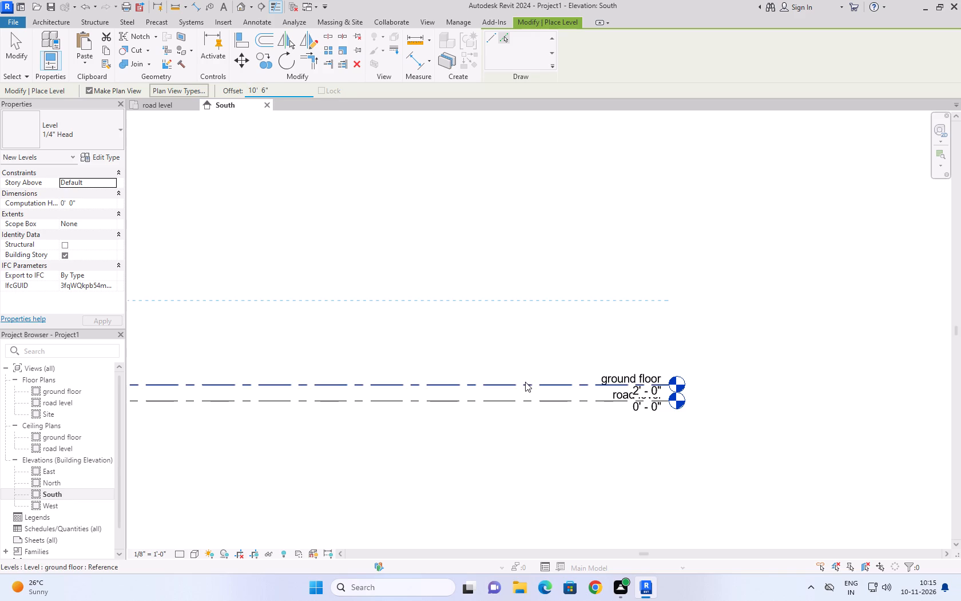
left_click(525, 382)
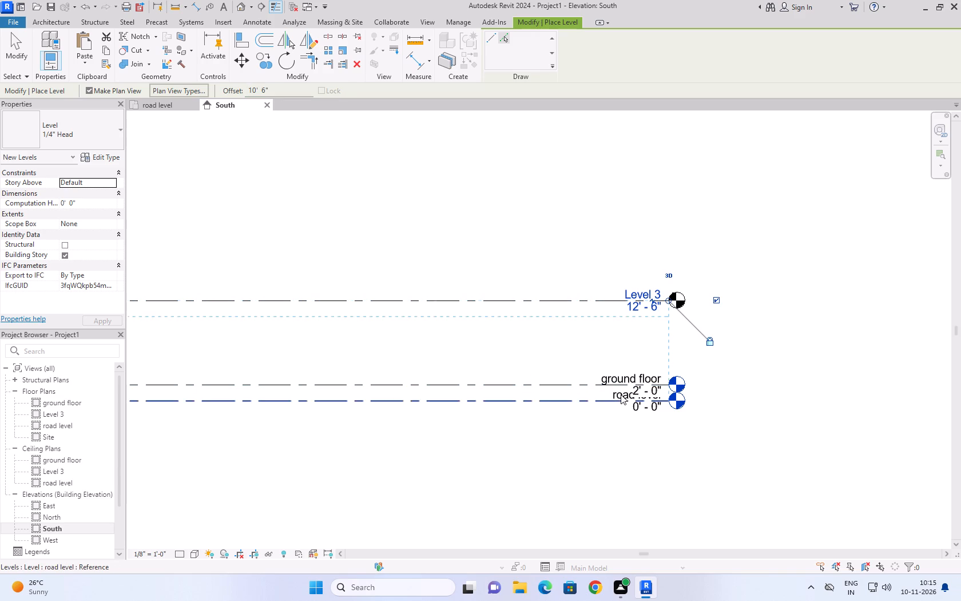
left_click(504, 298)
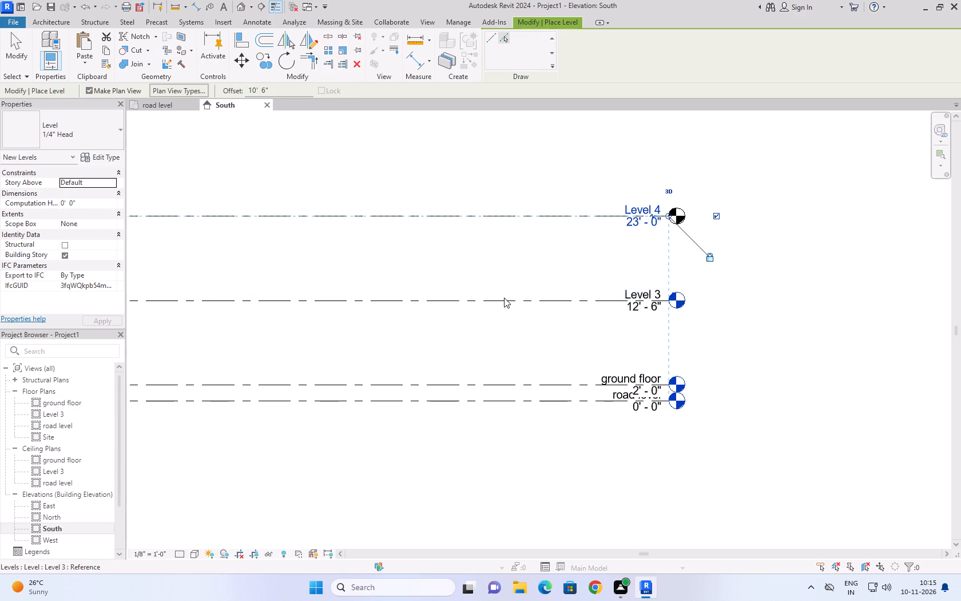
middle_click_drag(518, 279, 513, 365)
scroll(517, 332, "down", 1)
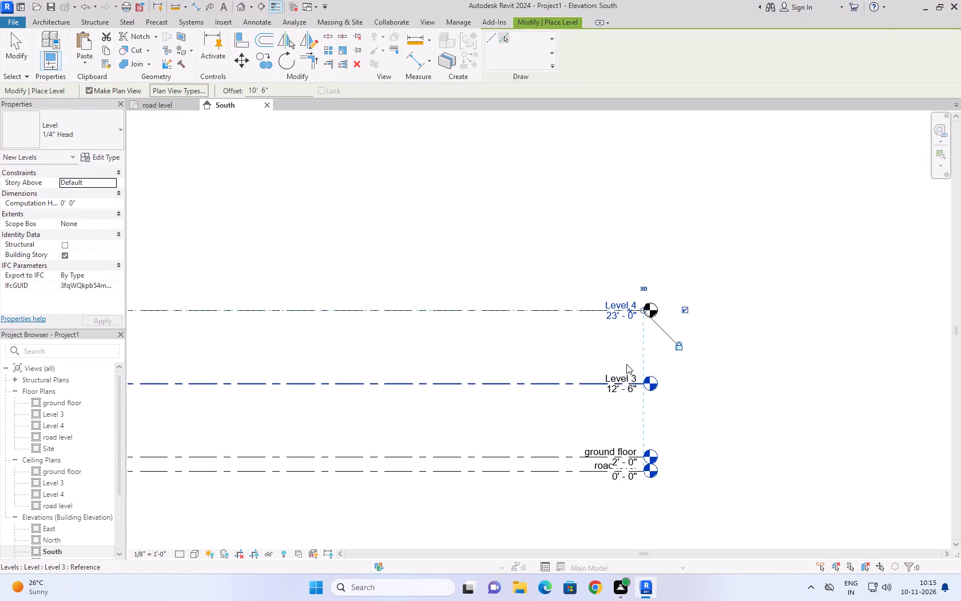
left_click(490, 307)
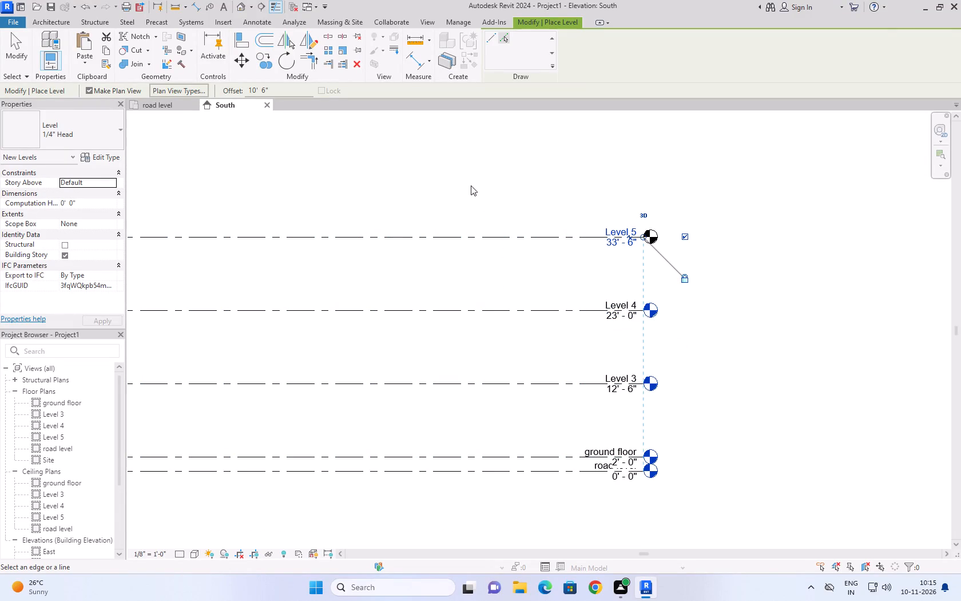
Add a level offset 3' 6" above Level 5.
left_click_drag(286, 89, 224, 90)
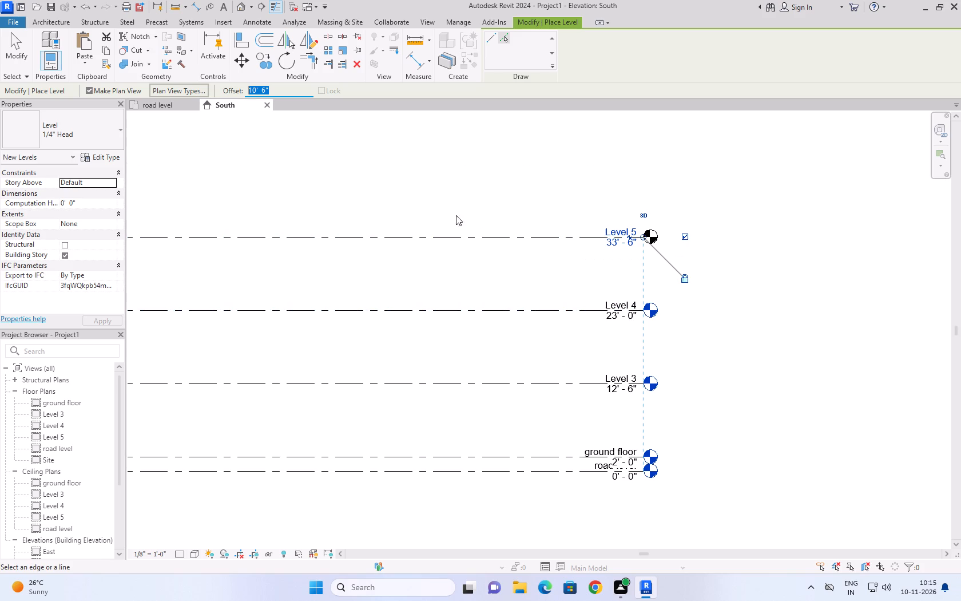
key("BackSpace")
type("3'")
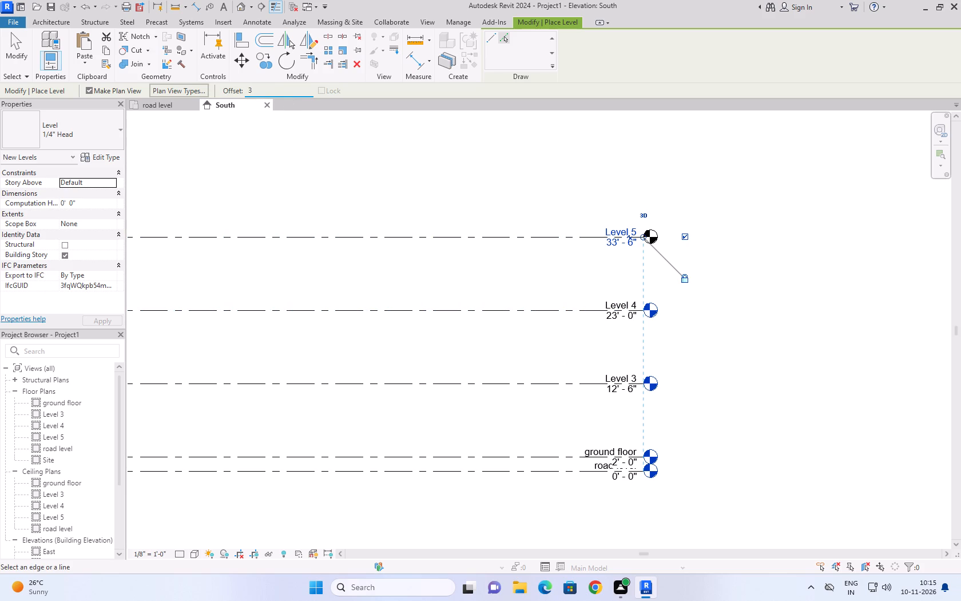
key("6")
type("''")
left_click(455, 234)
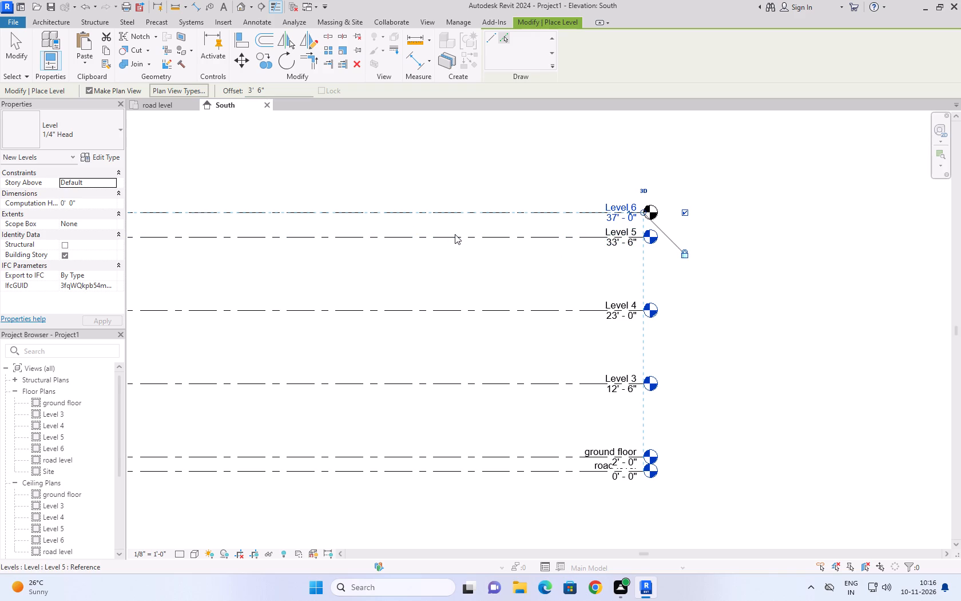
Add another level offset 9' above Level 5 and finish placing levels.
left_click_drag(288, 88, 209, 94)
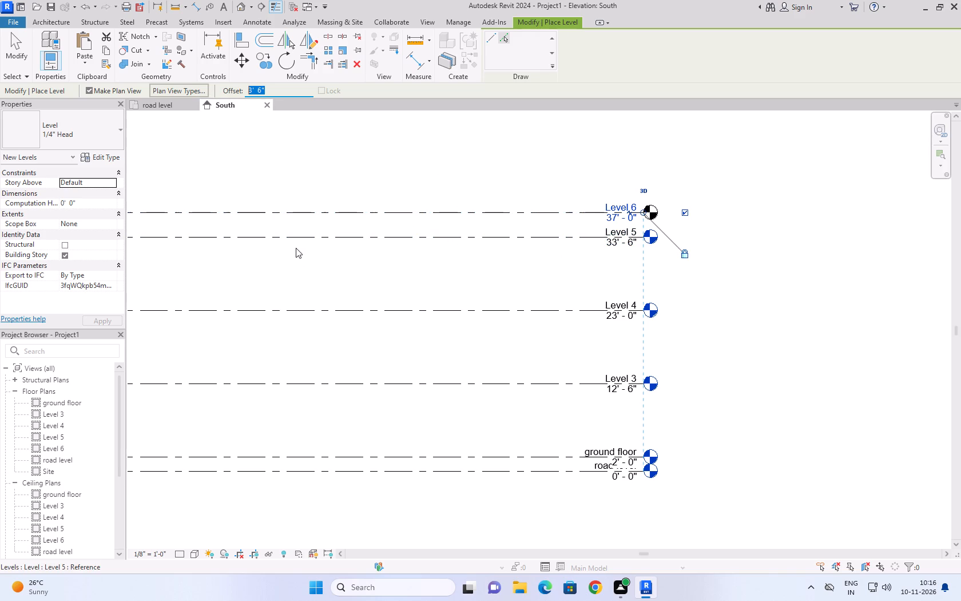
type("9'")
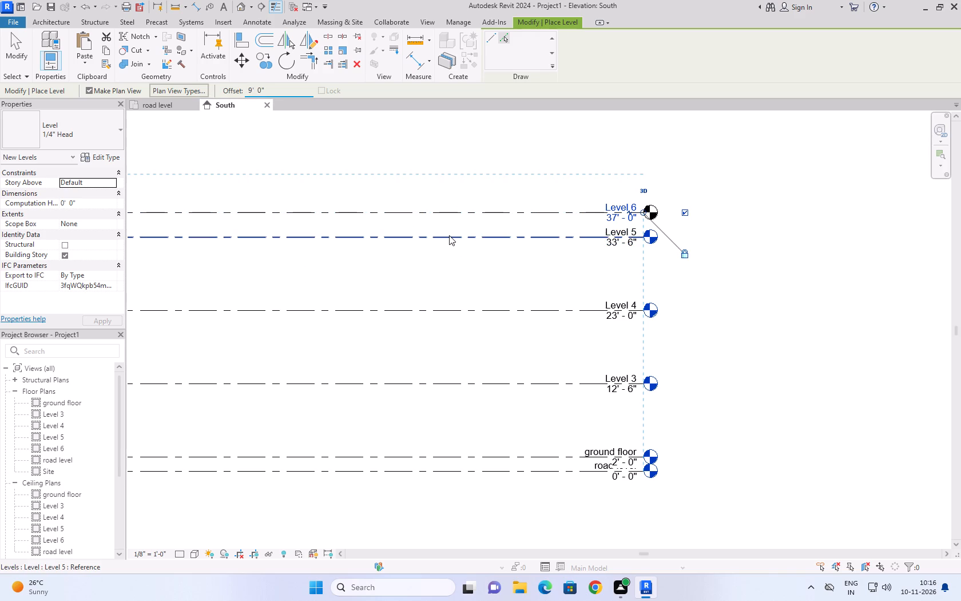
left_click(449, 235)
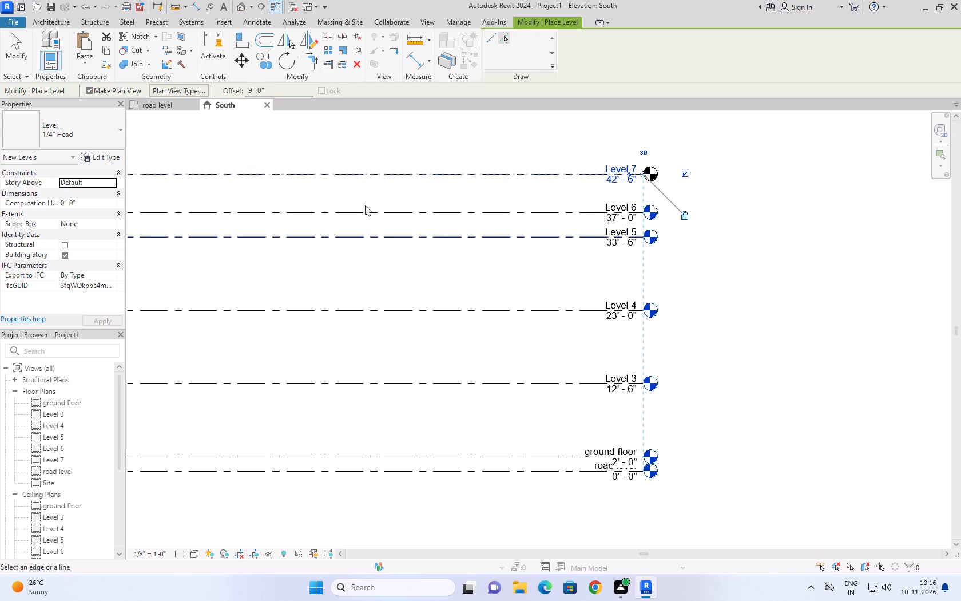
left_click(20, 47)
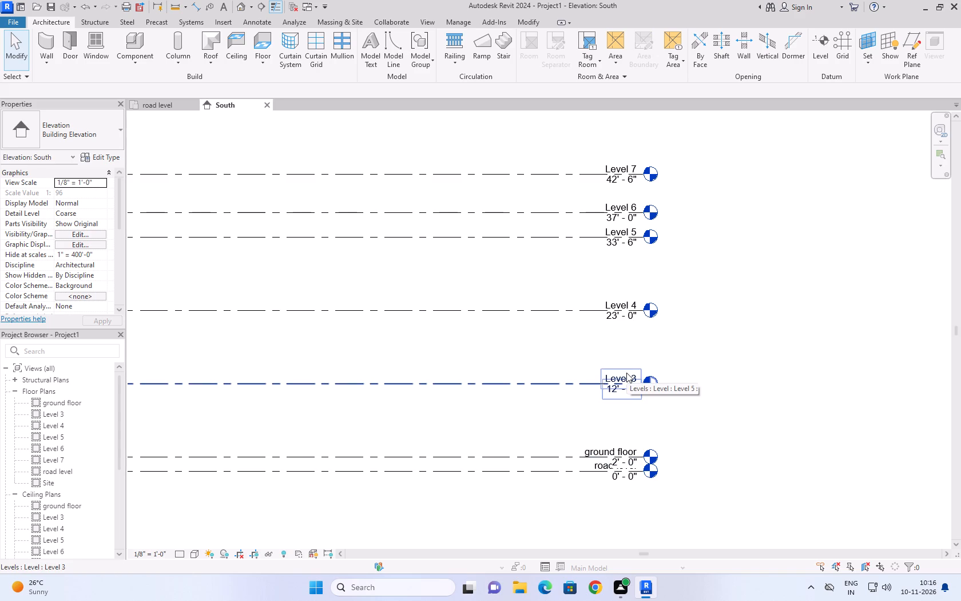
Rename Level 3 as "1st floor".
left_click(626, 373)
left_click(626, 373)
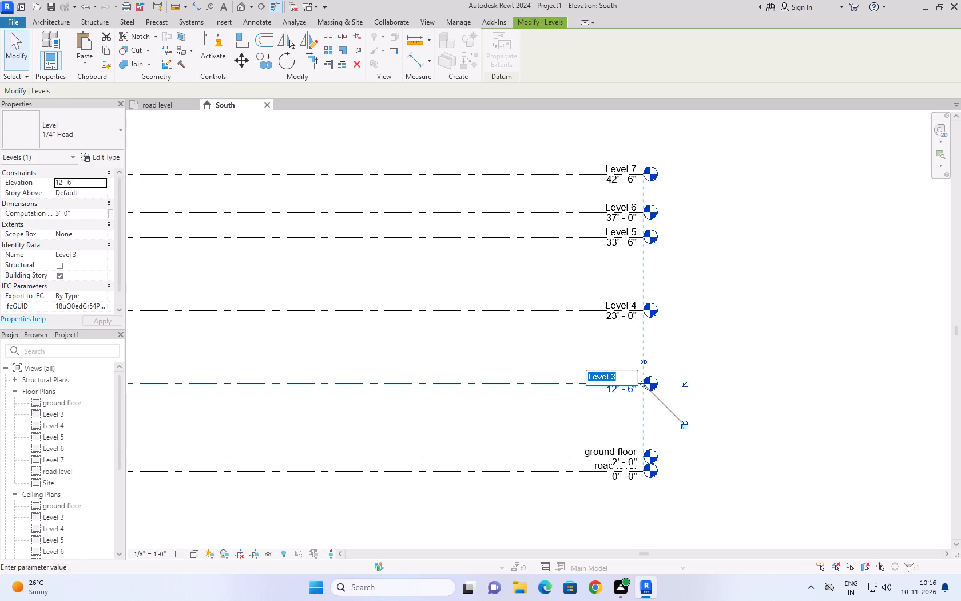
type("1st l")
key("BackSpace")
type("floor")
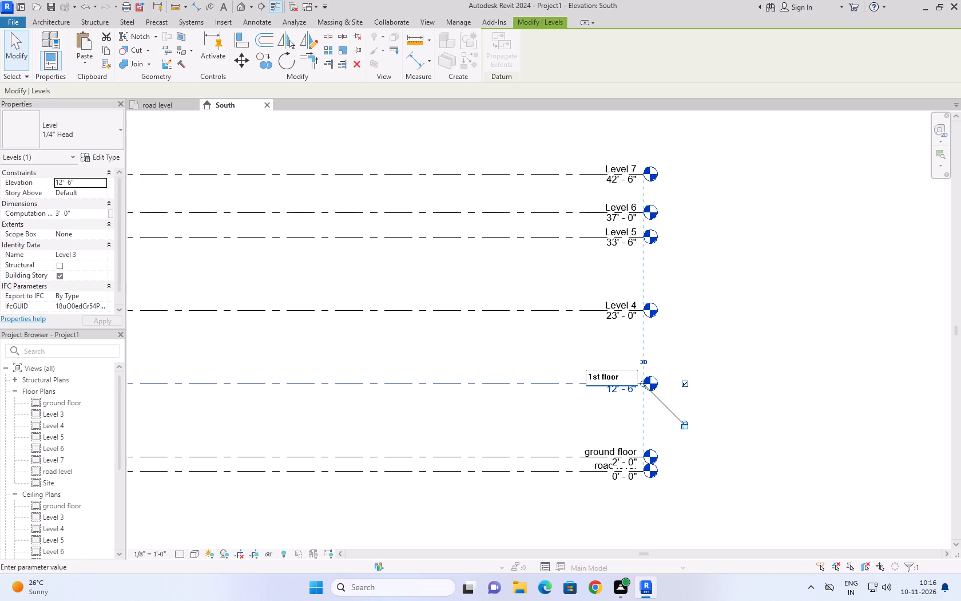
left_click(754, 301)
Rename Level 4 as "2nd floor".
left_click(608, 298)
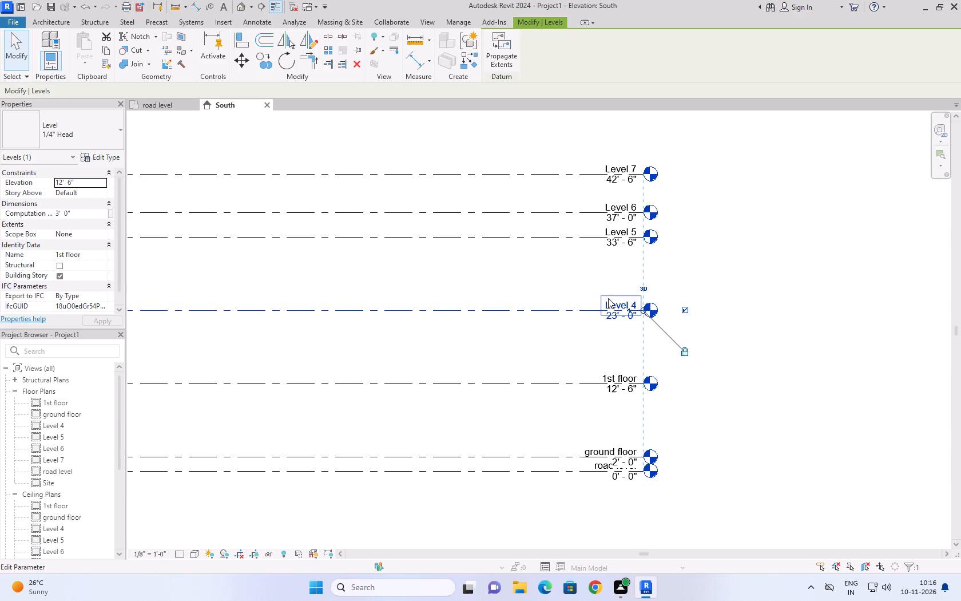
left_click(608, 298)
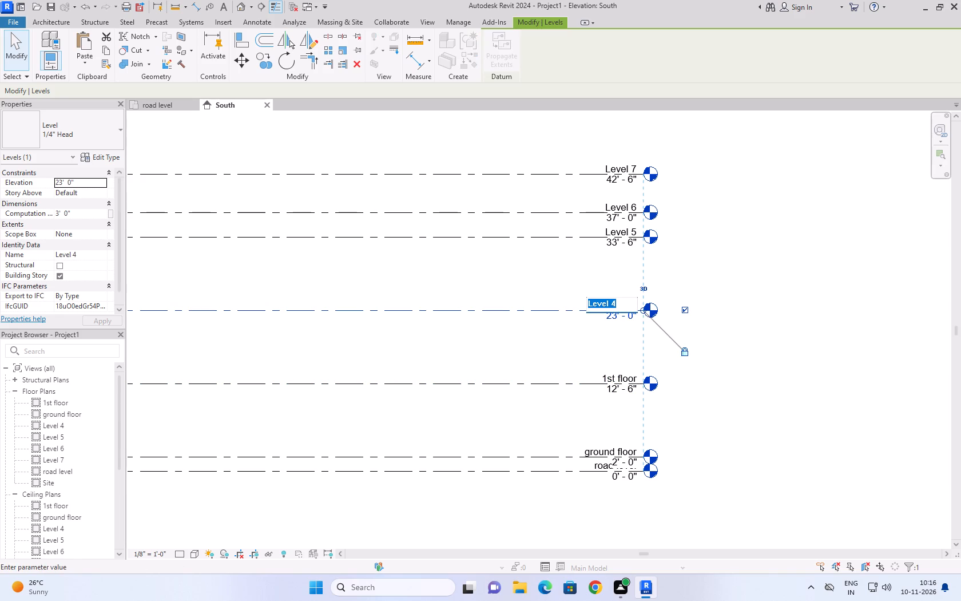
type("2nd floor")
left_click(758, 258)
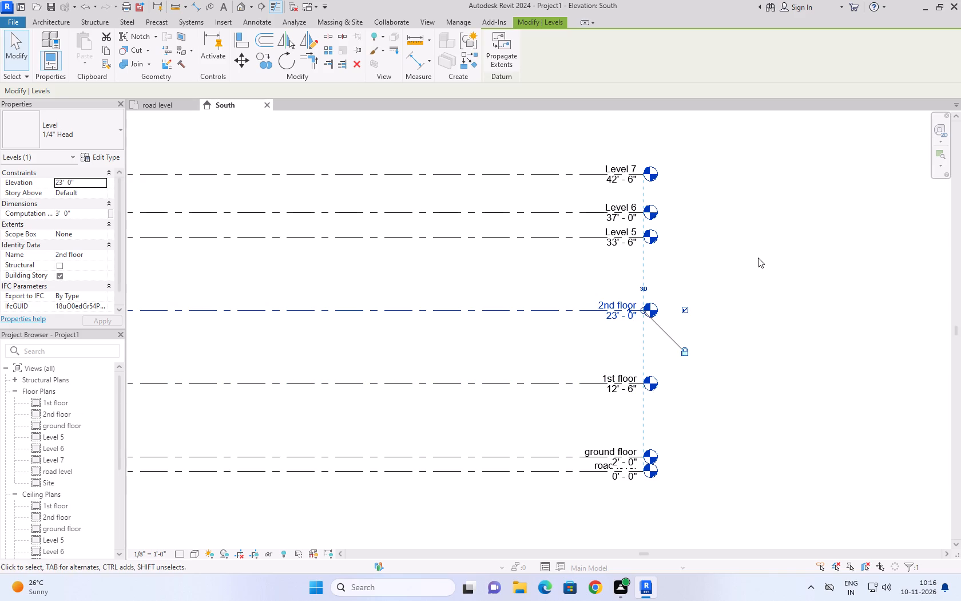
Rename Level 5 as "terrace".
left_click(610, 226)
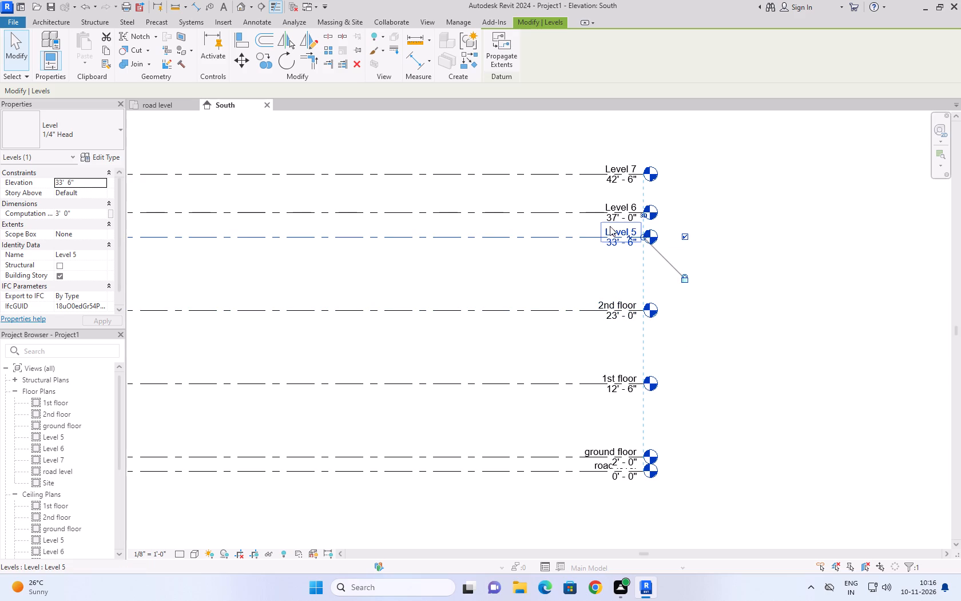
left_click(610, 226)
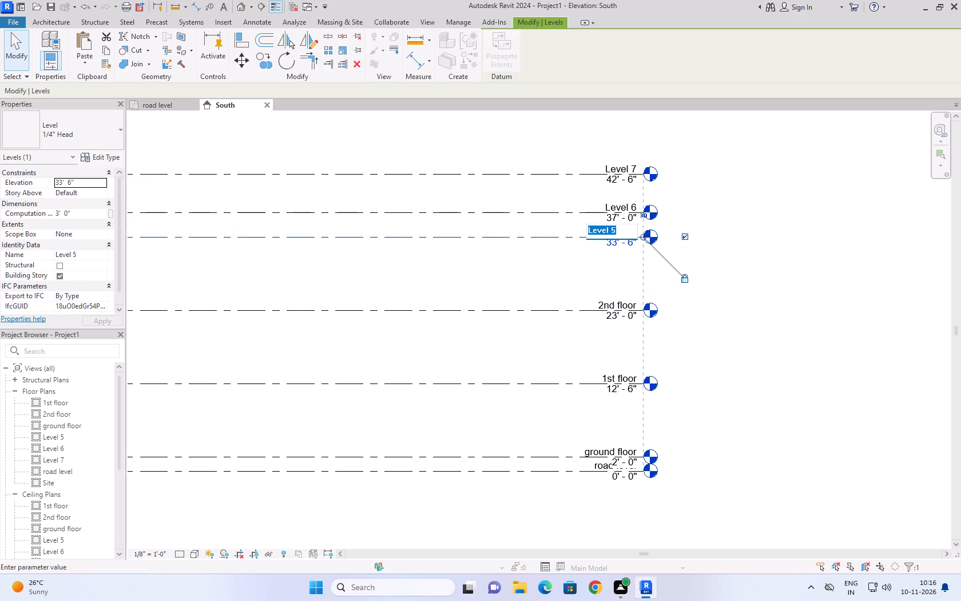
type("terrace")
left_click(758, 189)
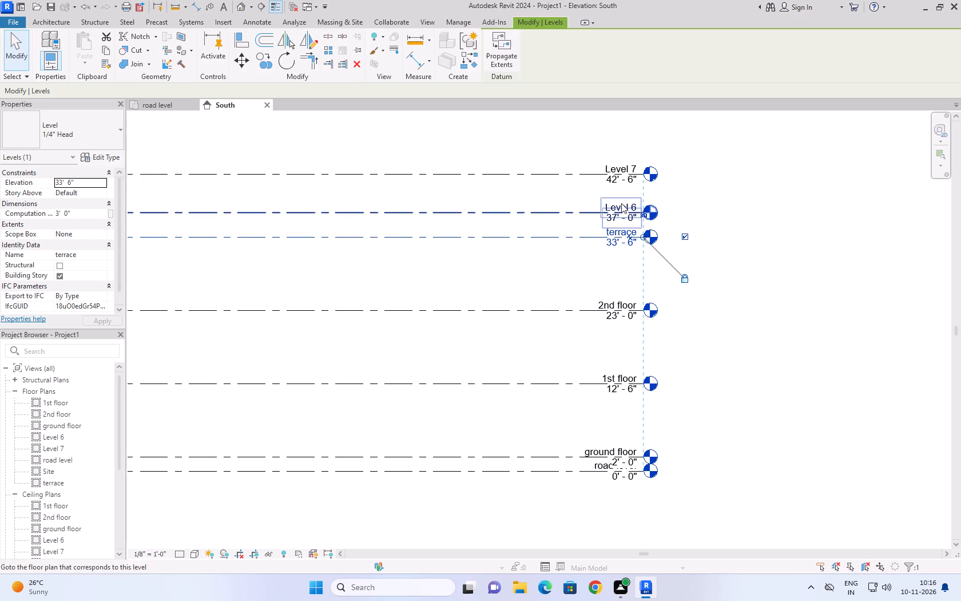
Rename Level 6 as "parapet wall".
left_click(610, 201)
left_click(610, 201)
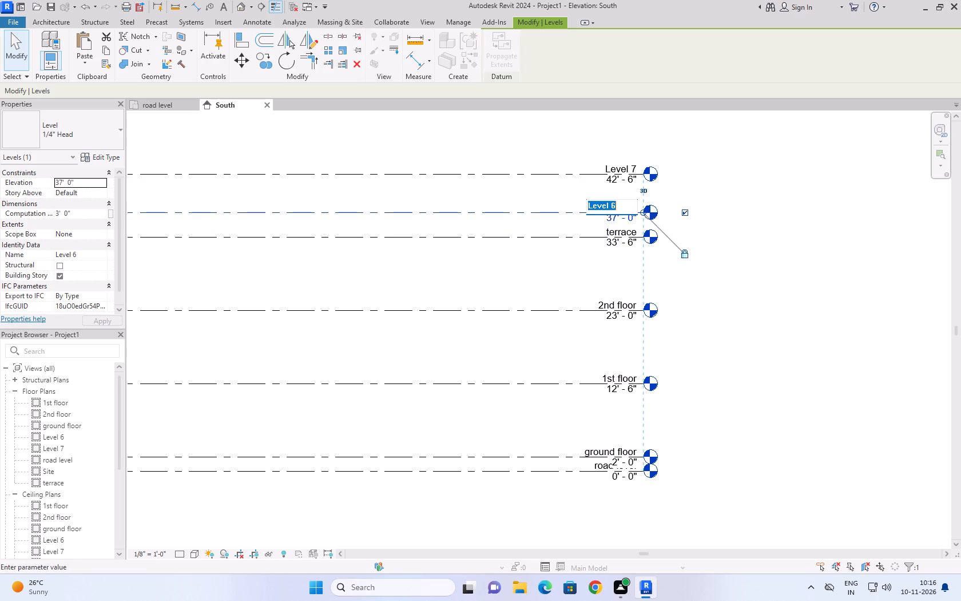
type("param")
key("BackSpace")
type("pet wall")
scroll(610, 201, "up", 1)
left_click(789, 159)
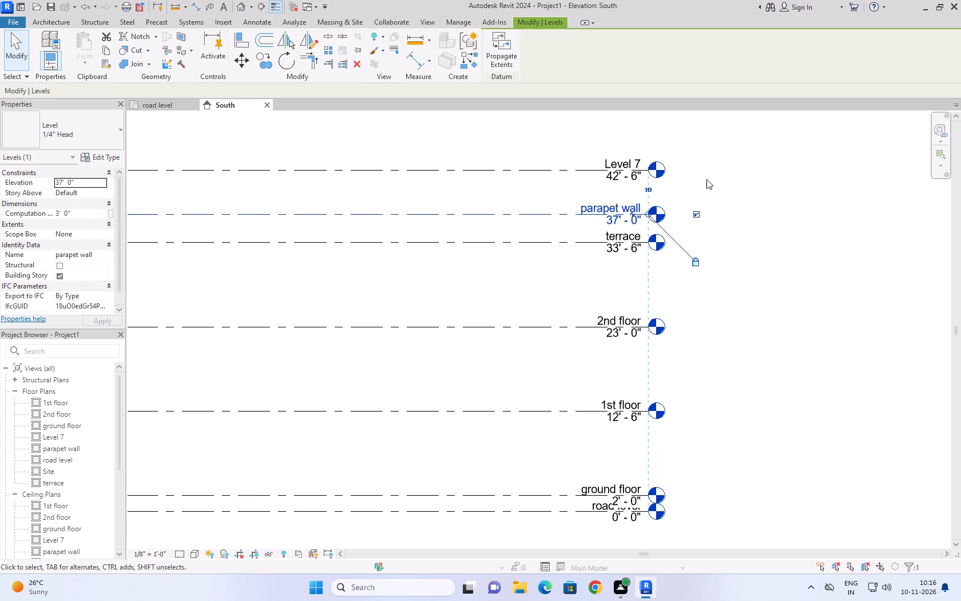
Rename Level 7, the topmost level, as "stair headroom".
middle_click_drag(705, 171, 705, 336)
scroll(614, 363, "up", 4)
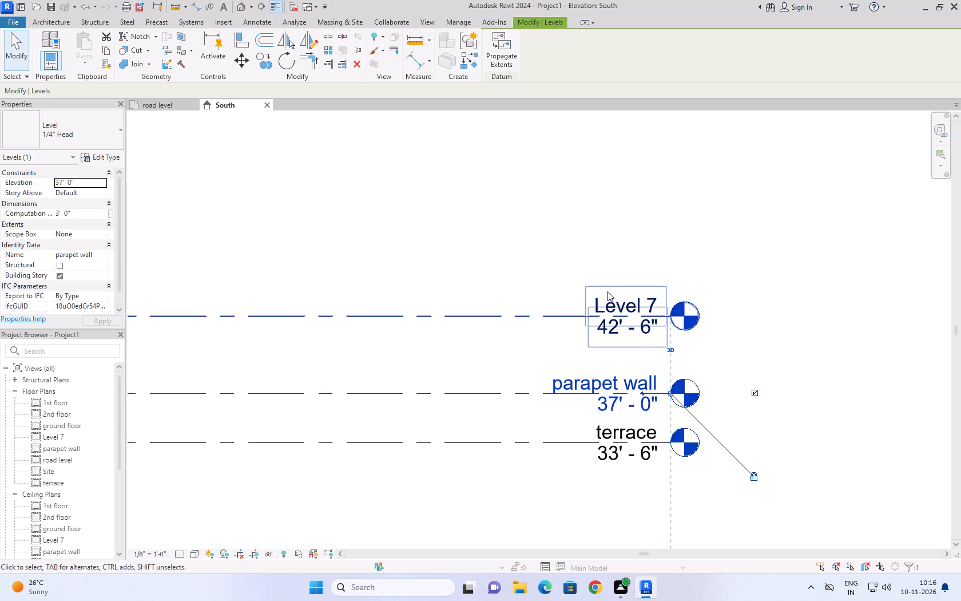
left_click(600, 293)
left_click(600, 293)
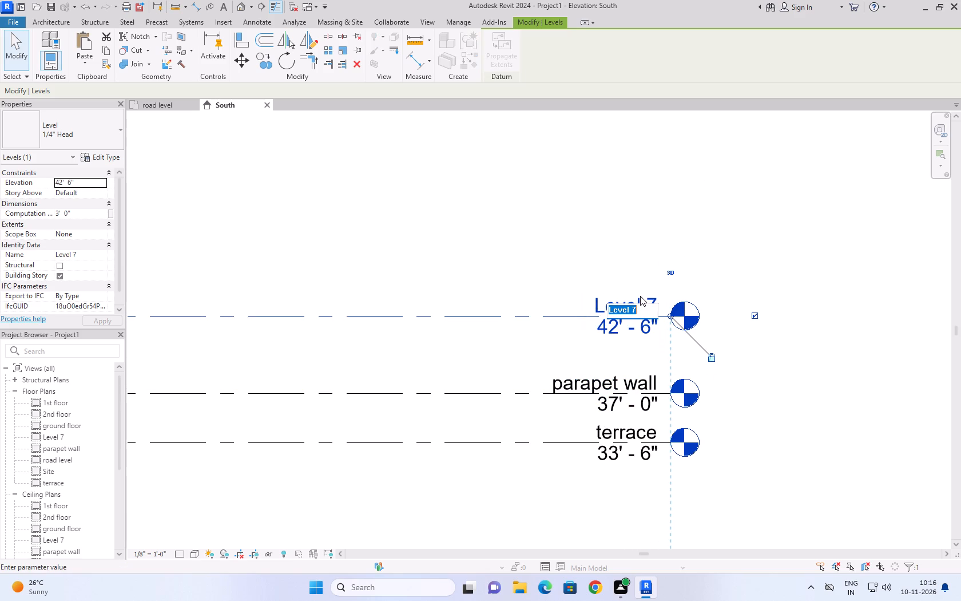
type("stair head")
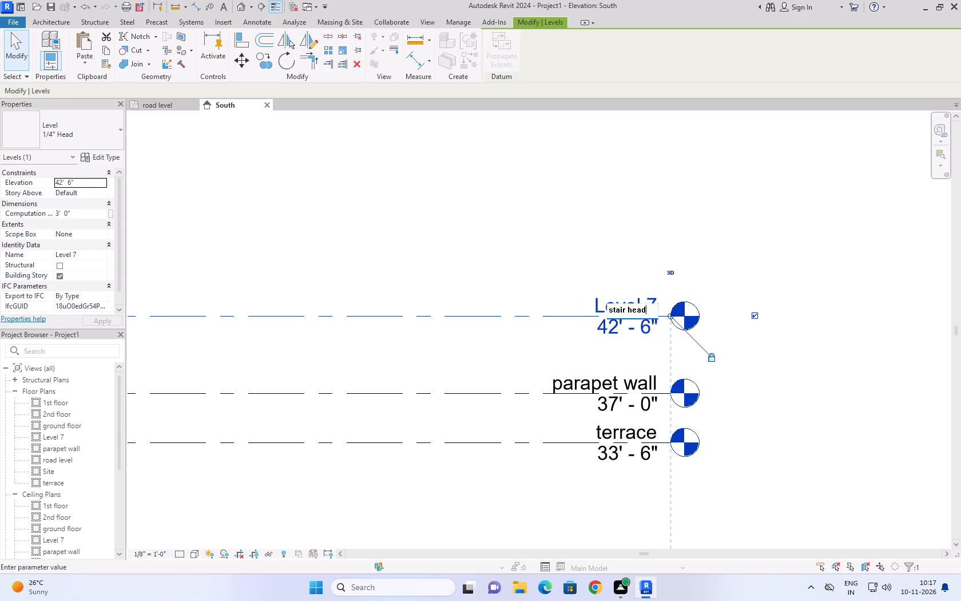
type("room")
left_click(764, 231)
scroll(766, 224, "down", 4)
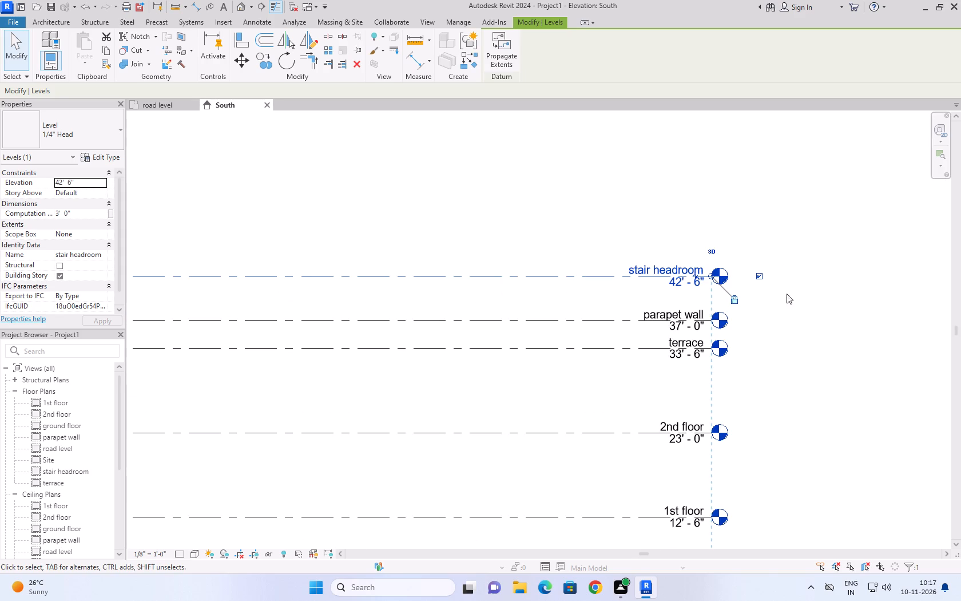
scroll(793, 274, "down", 3)
scroll(795, 335, "down", 3)
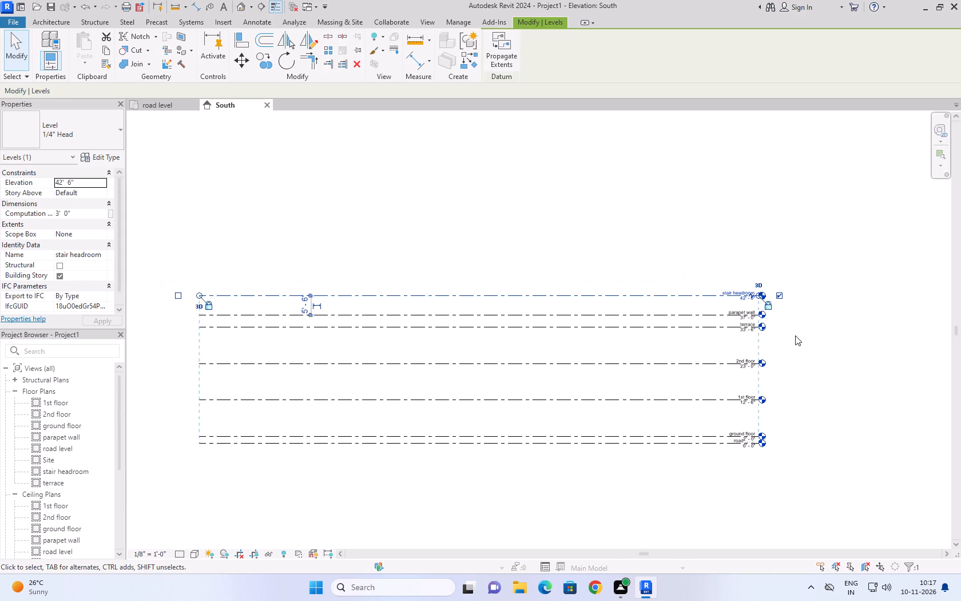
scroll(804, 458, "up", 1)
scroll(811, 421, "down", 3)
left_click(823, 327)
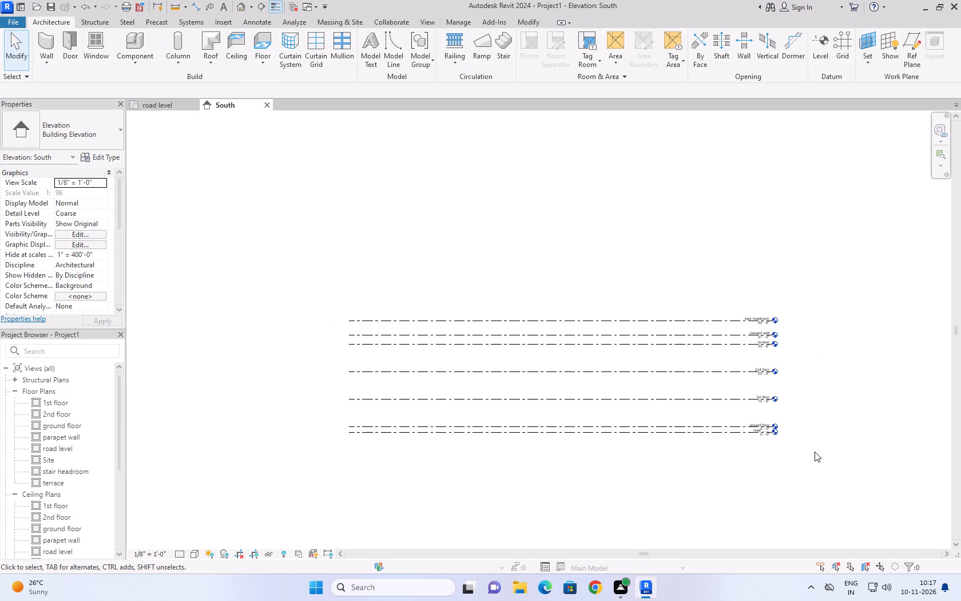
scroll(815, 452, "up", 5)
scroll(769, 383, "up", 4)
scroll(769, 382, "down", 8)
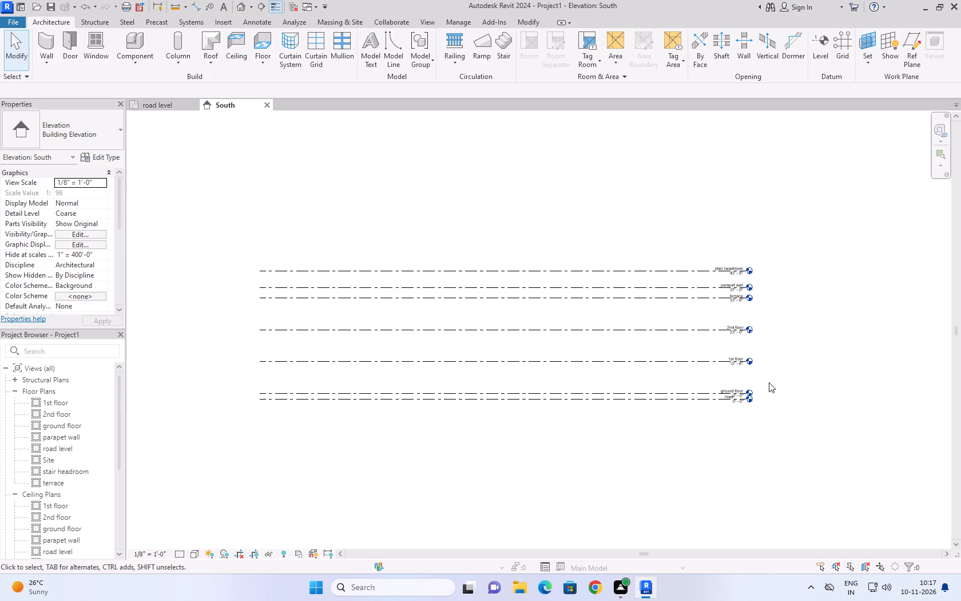
Switch from the South elevation to the road level floor plan with the imported 3BHK image.
left_click(152, 102)
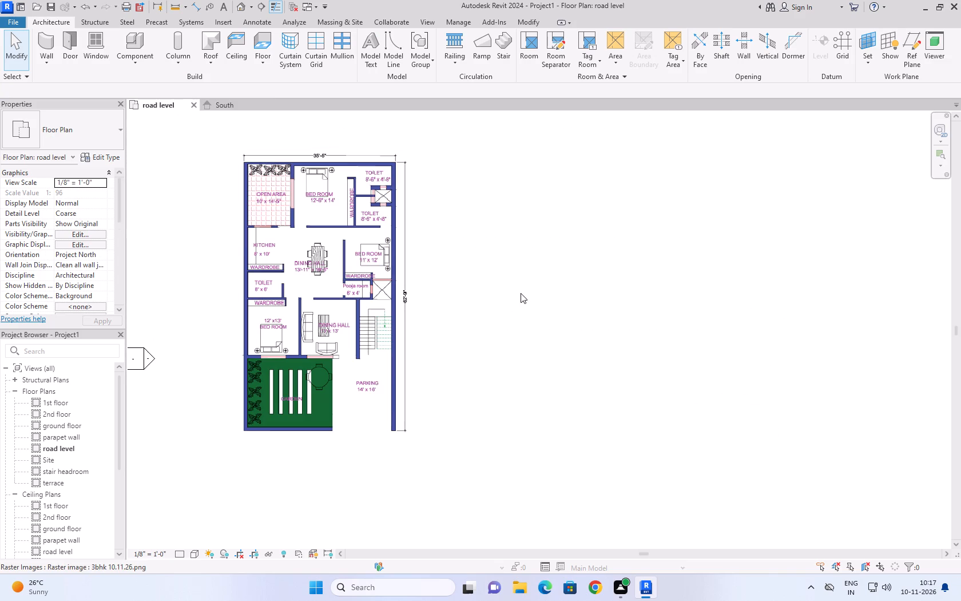
left_click(526, 289)
scroll(471, 207, "down", 3)
scroll(474, 212, "up", 5)
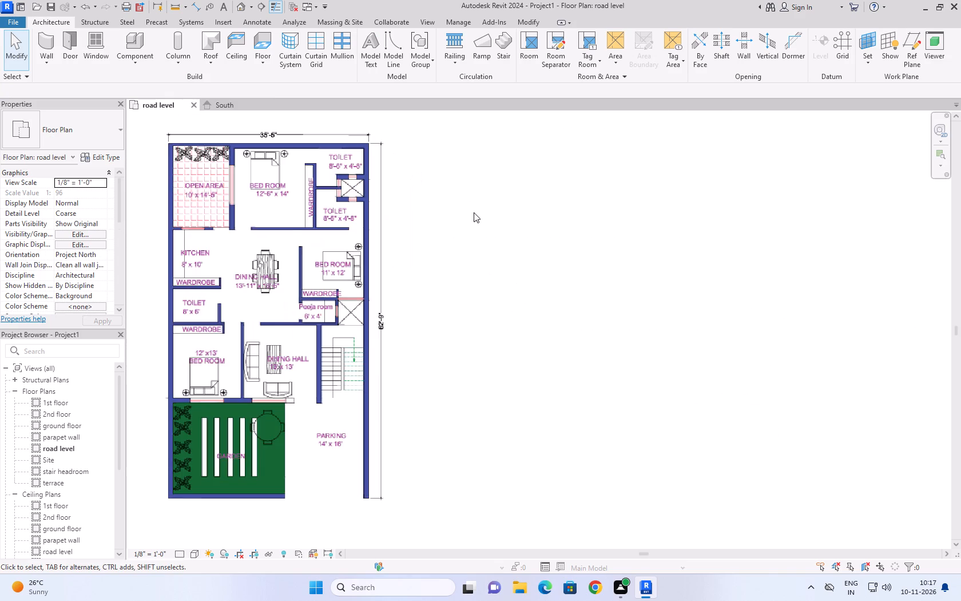
scroll(474, 212, "up", 1)
middle_click_drag(474, 213, 544, 266)
middle_click_drag(509, 365, 514, 310)
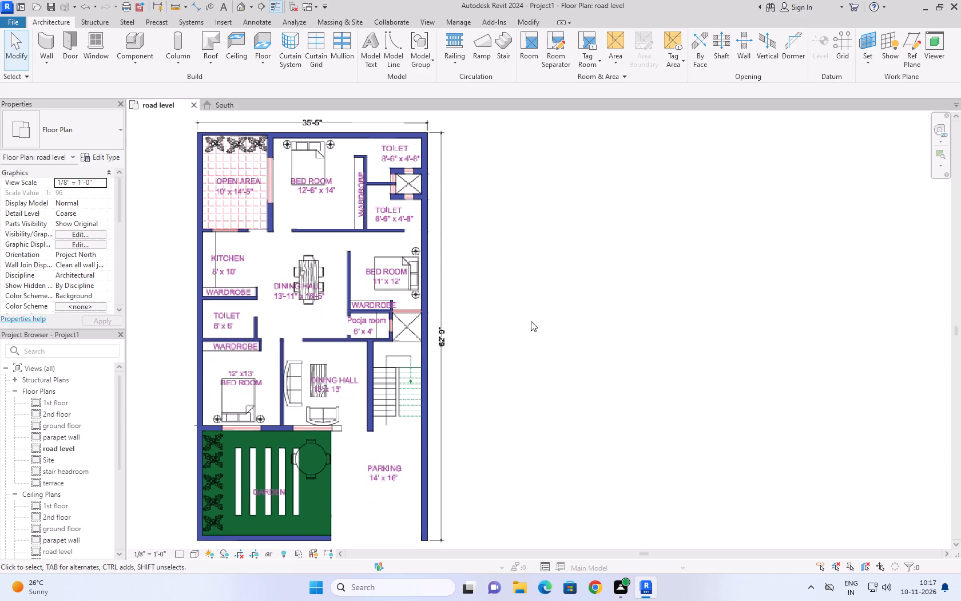
middle_click_drag(510, 230, 505, 242)
scroll(505, 242, "down", 2)
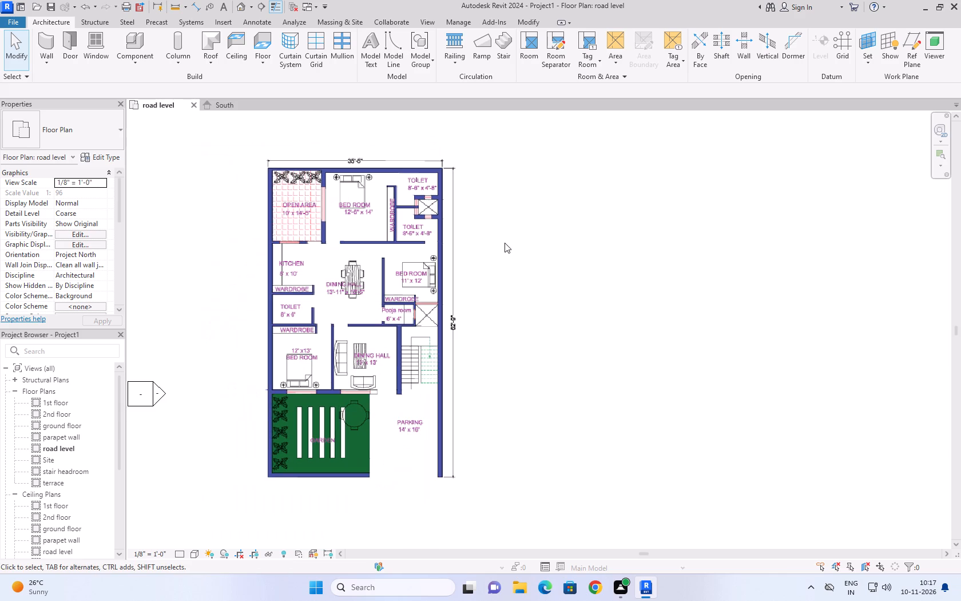
scroll(502, 278, "up", 1)
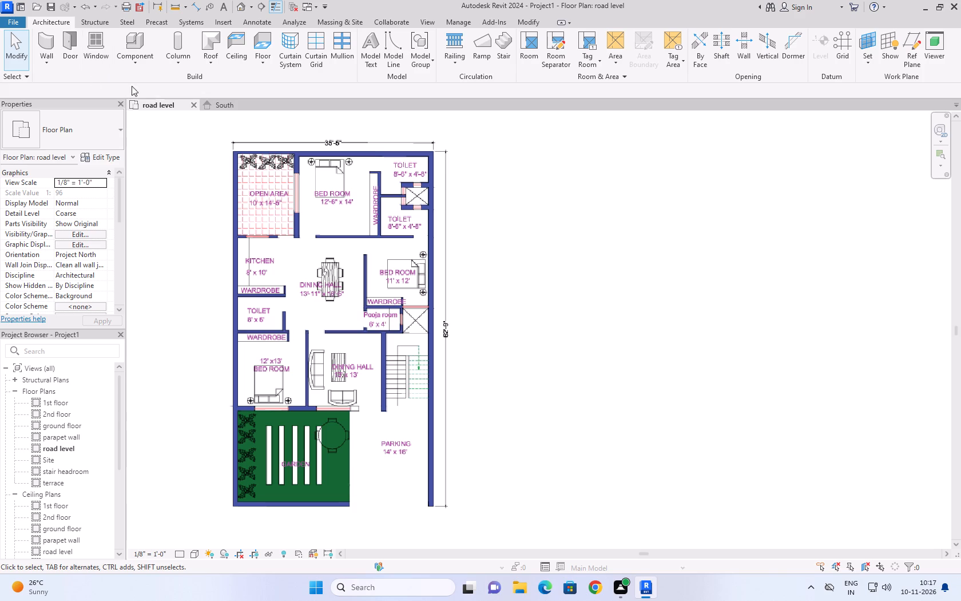
With the Wall tool, duplicate the basic wall type Generic - 8" as a new type named "wall 9''".
left_click(47, 36)
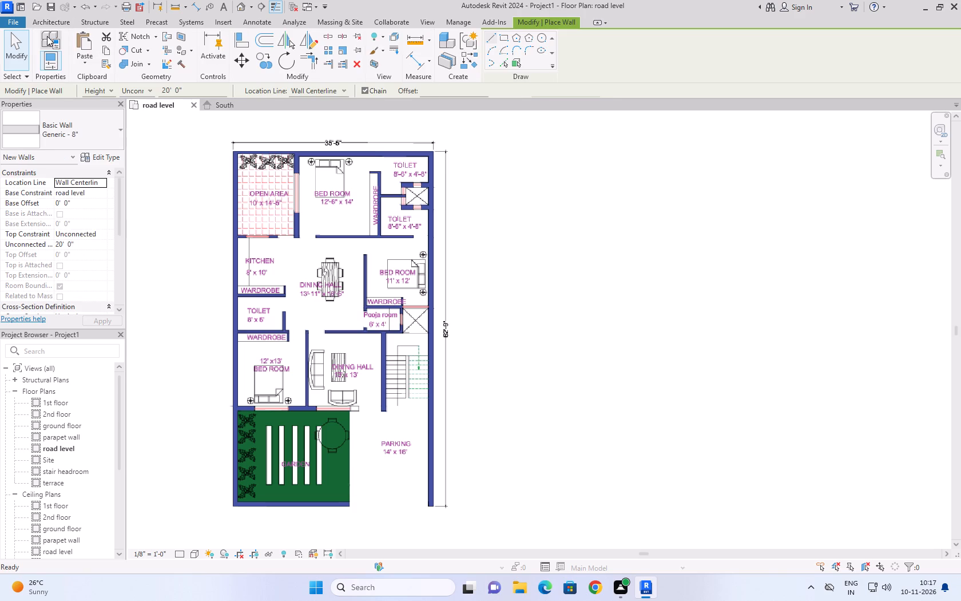
left_click(97, 160)
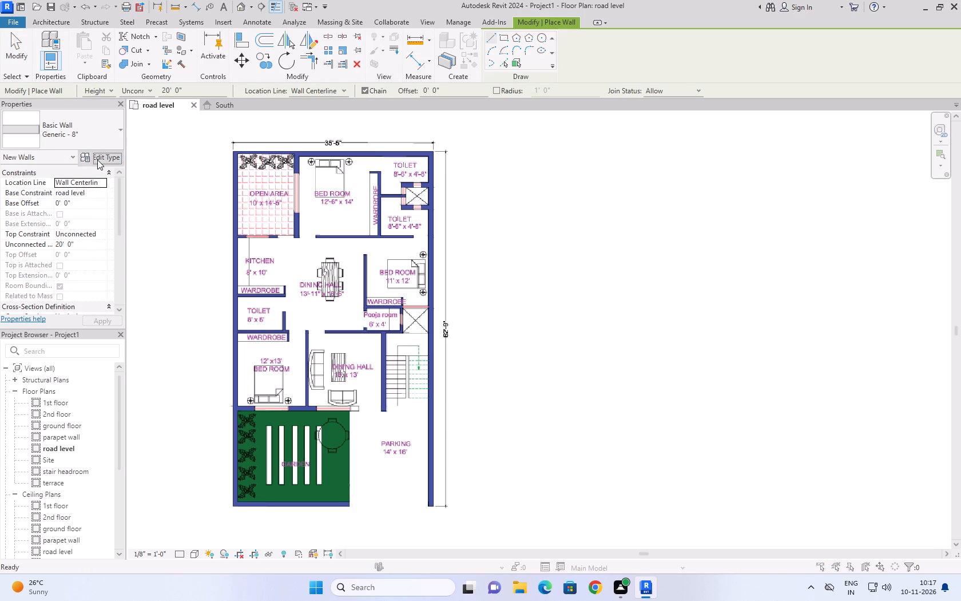
left_click(277, 139)
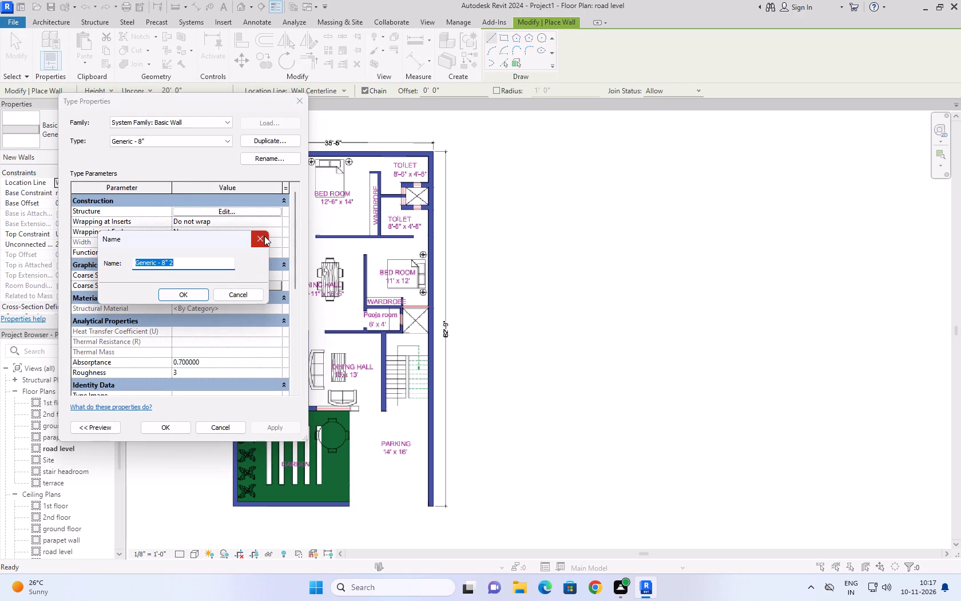
type("wall 9''")
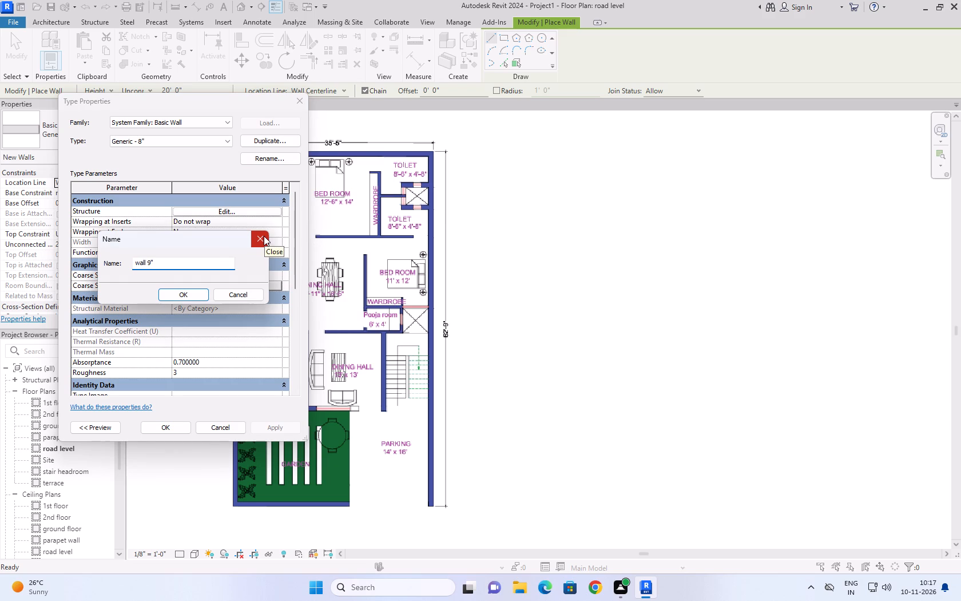
left_click(199, 292)
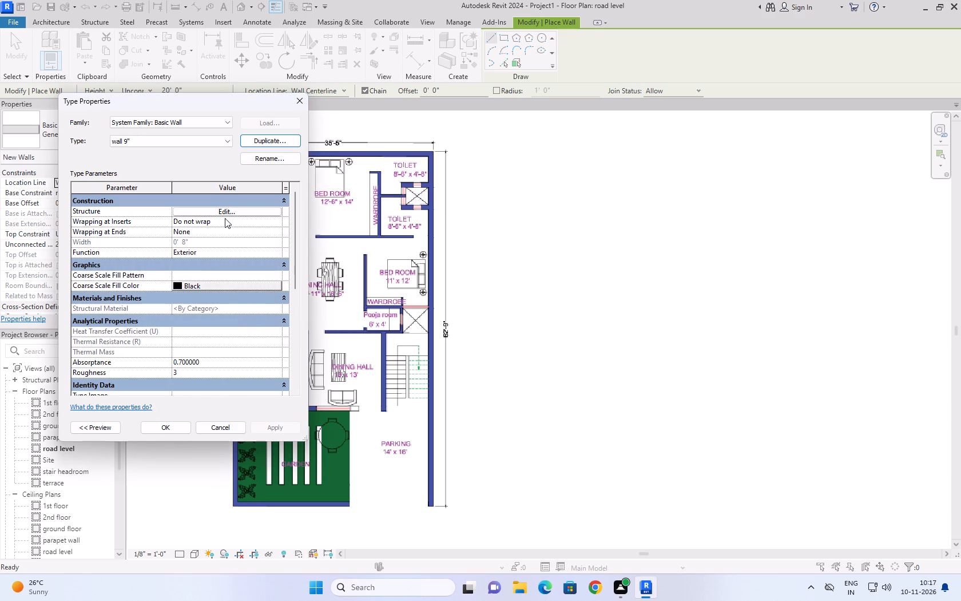
Set the structure layer thickness of the "wall 9''" type to 9'' and apply the type changes.
left_click(225, 214)
left_click(193, 236)
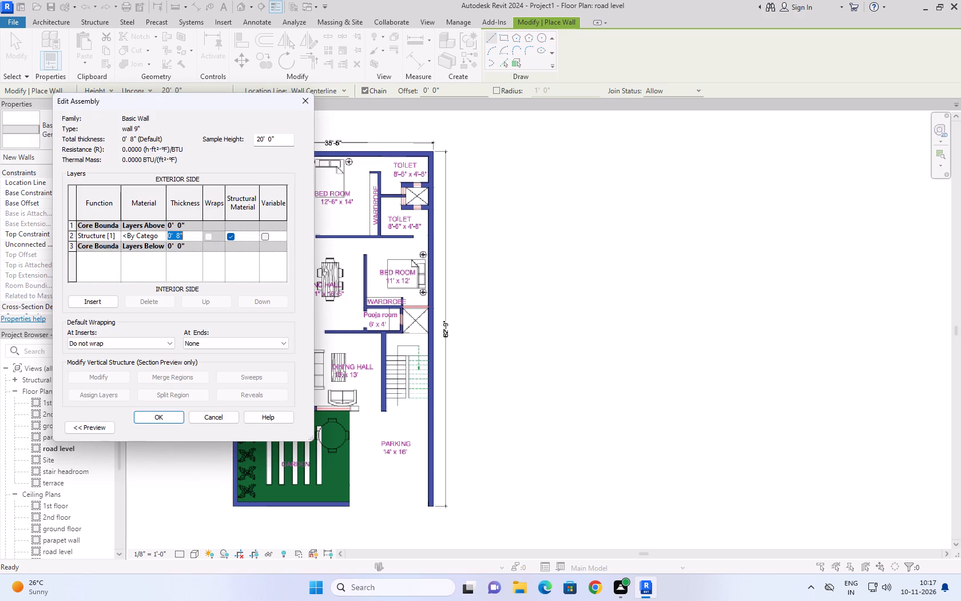
type("9''")
left_click(149, 417)
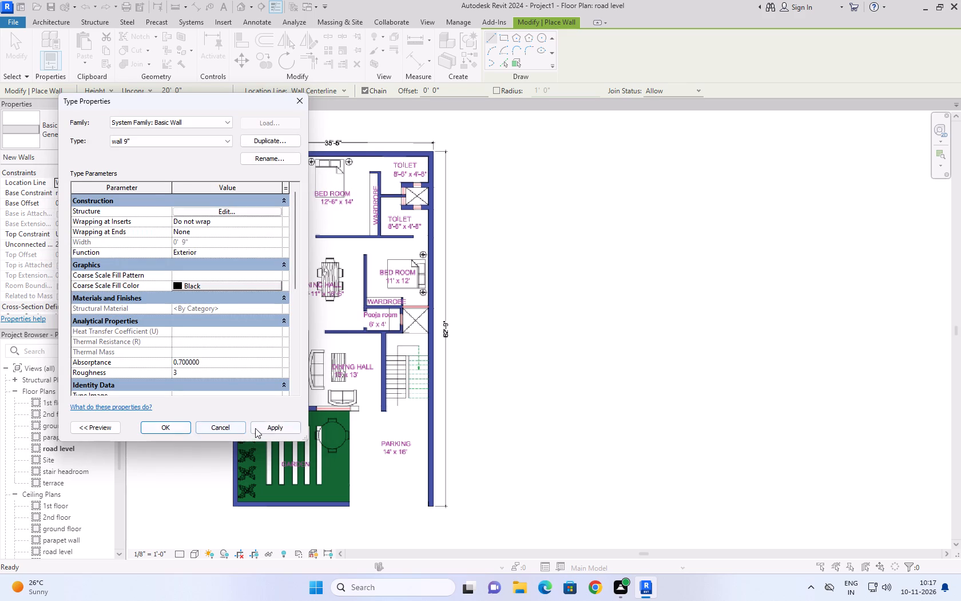
left_click(259, 427)
left_click(173, 427)
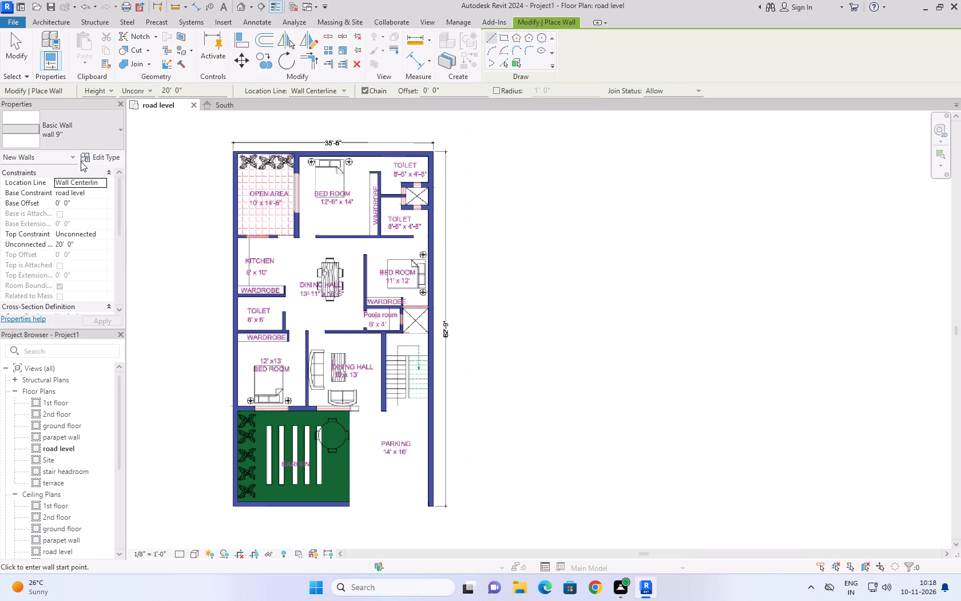
Duplicate the "wall 9''" type as a new basic wall type named "wall 4.5''".
left_click(97, 156)
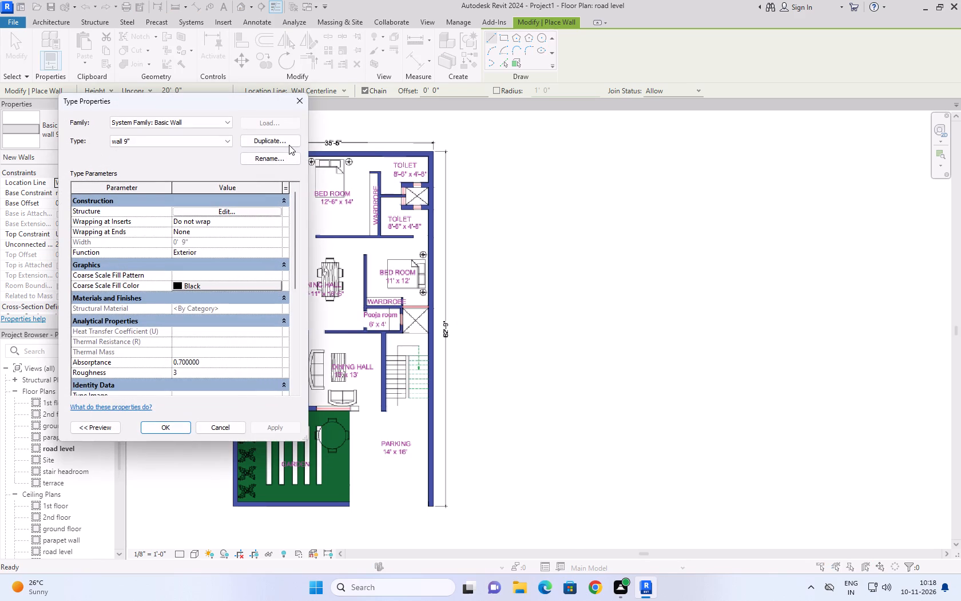
left_click(289, 145)
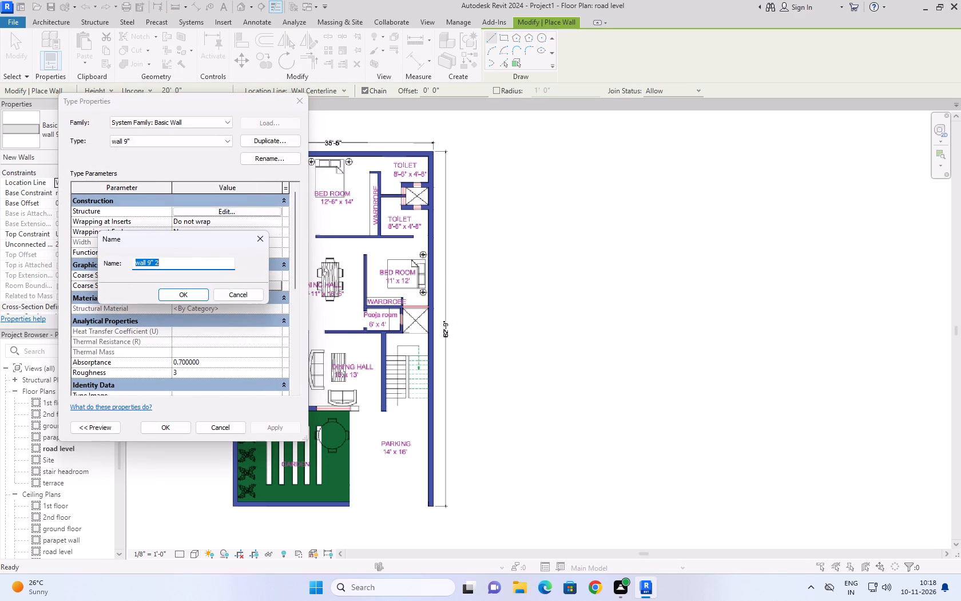
type("wall")
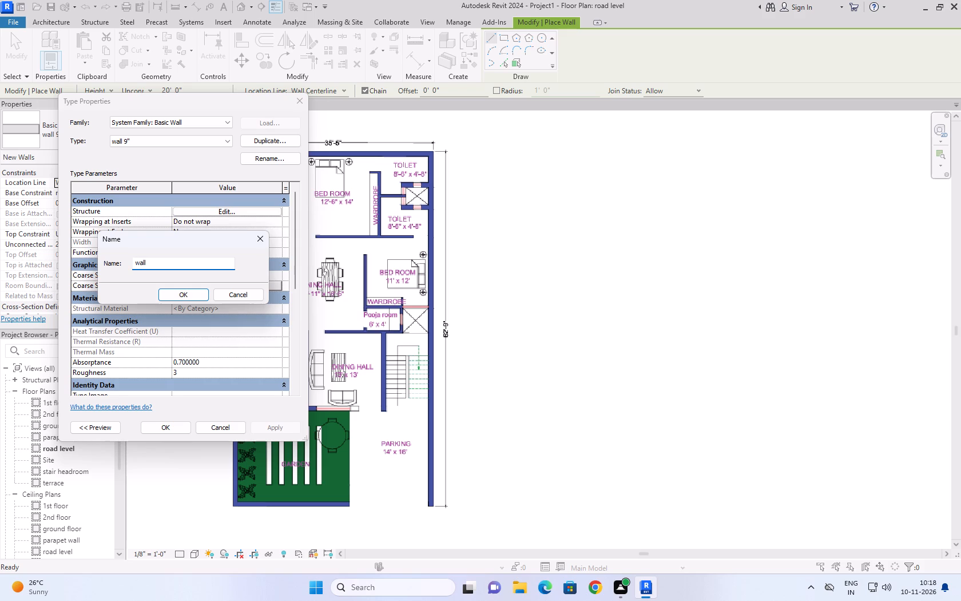
key("space")
type("4.5''")
key("Return")
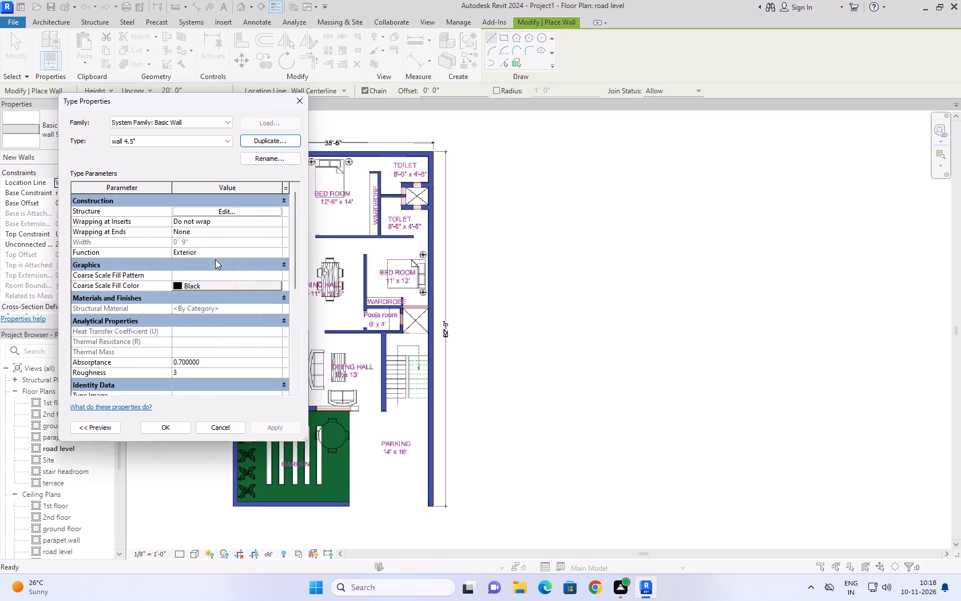
Set the structure layer thickness of the "wall 4.5''" type to 4.5'' and apply the type changes.
left_click(231, 215)
left_click(196, 234)
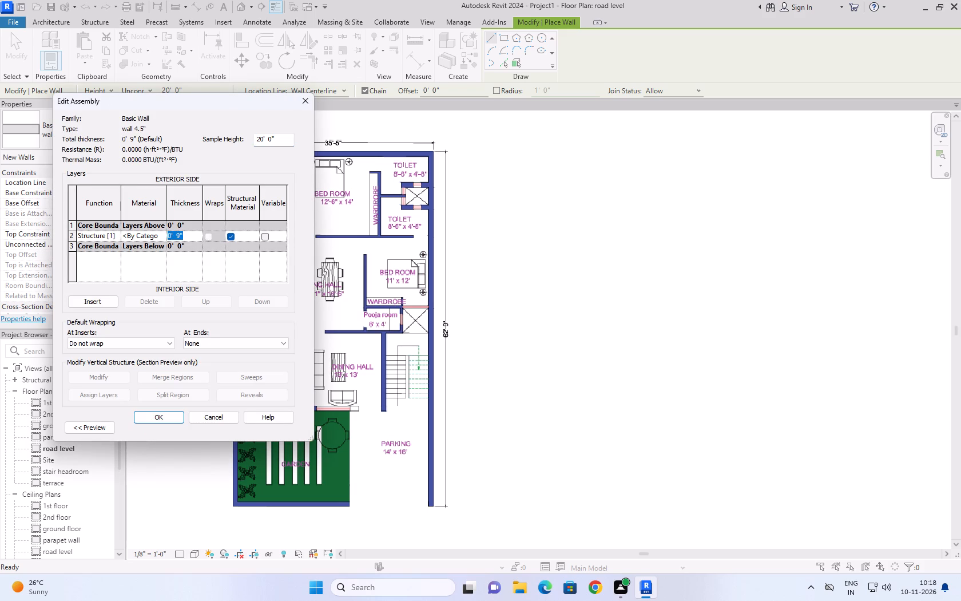
type("4.5''")
left_click(141, 420)
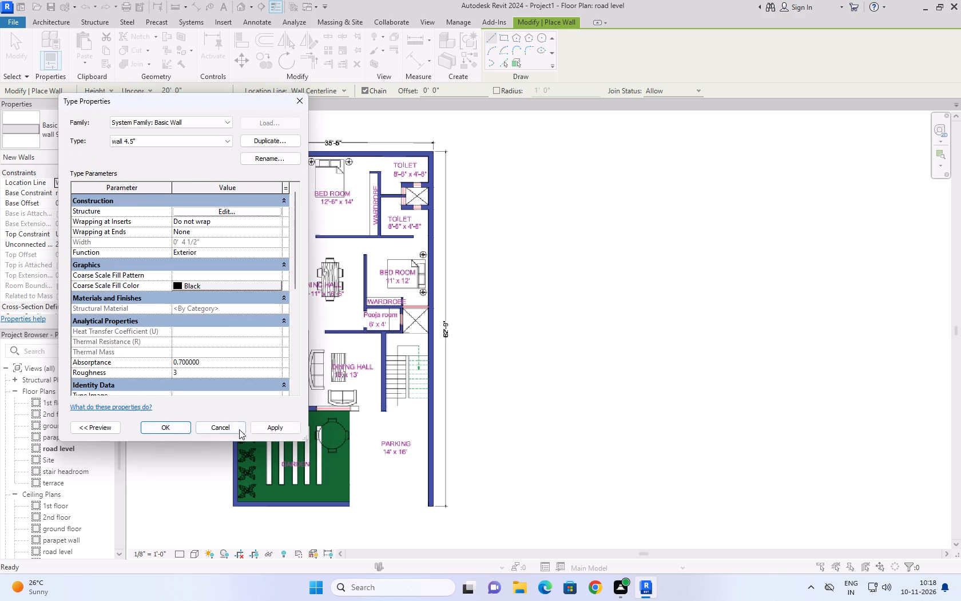
left_click(285, 427)
left_click(164, 426)
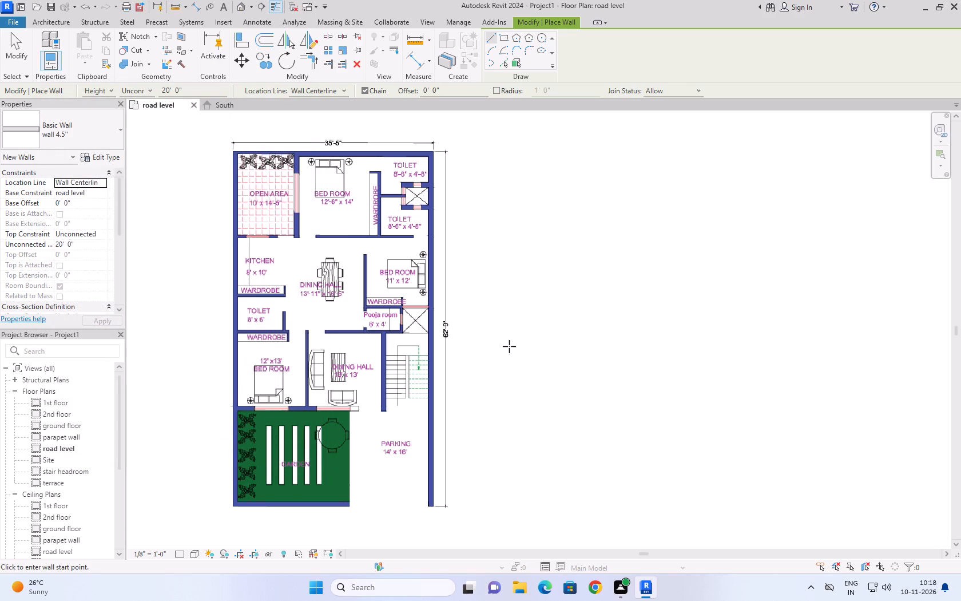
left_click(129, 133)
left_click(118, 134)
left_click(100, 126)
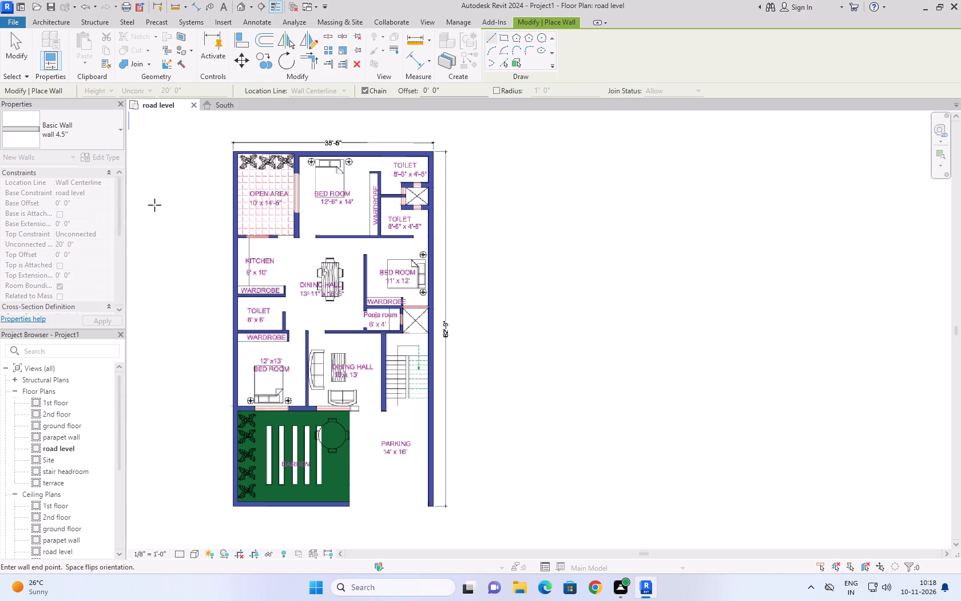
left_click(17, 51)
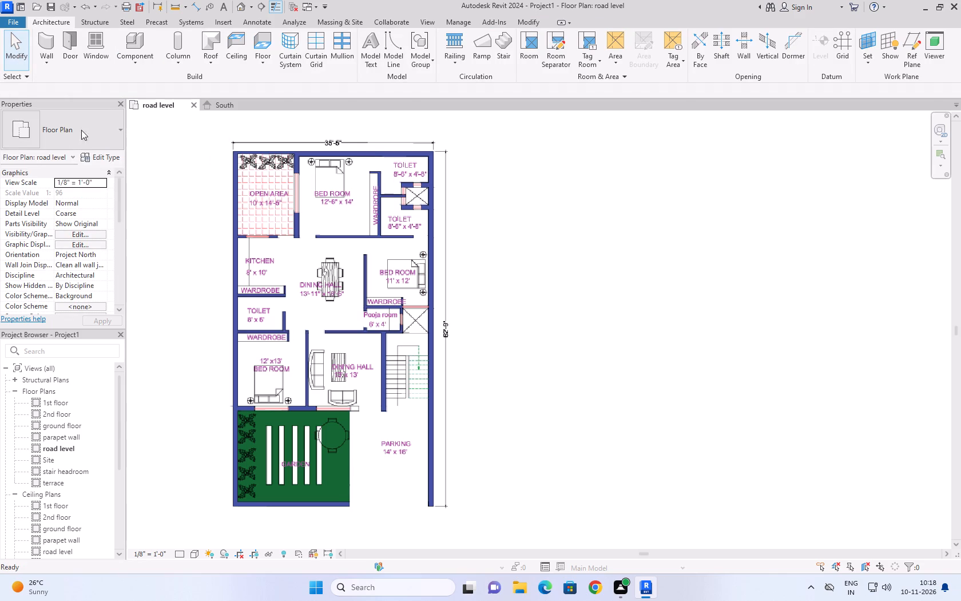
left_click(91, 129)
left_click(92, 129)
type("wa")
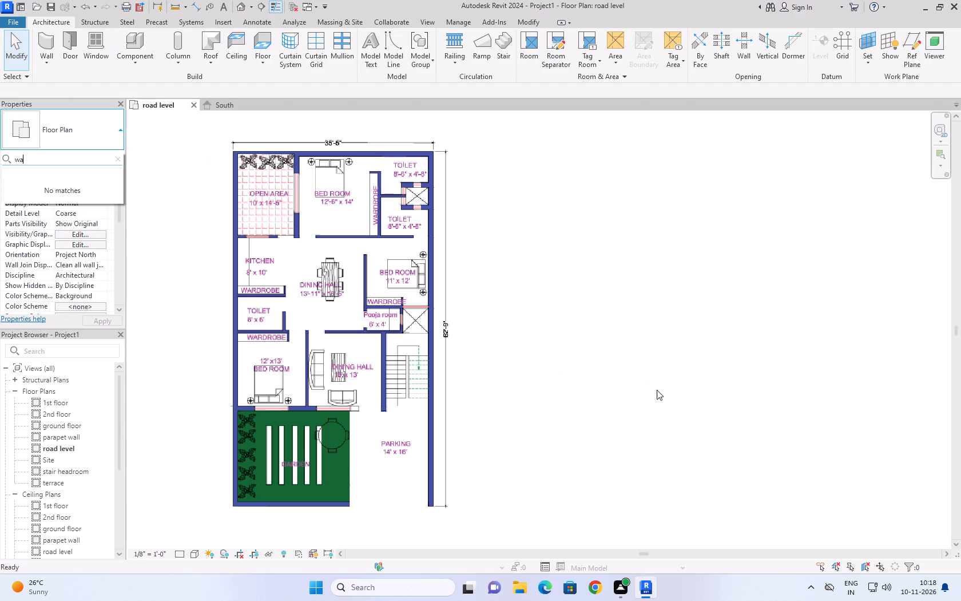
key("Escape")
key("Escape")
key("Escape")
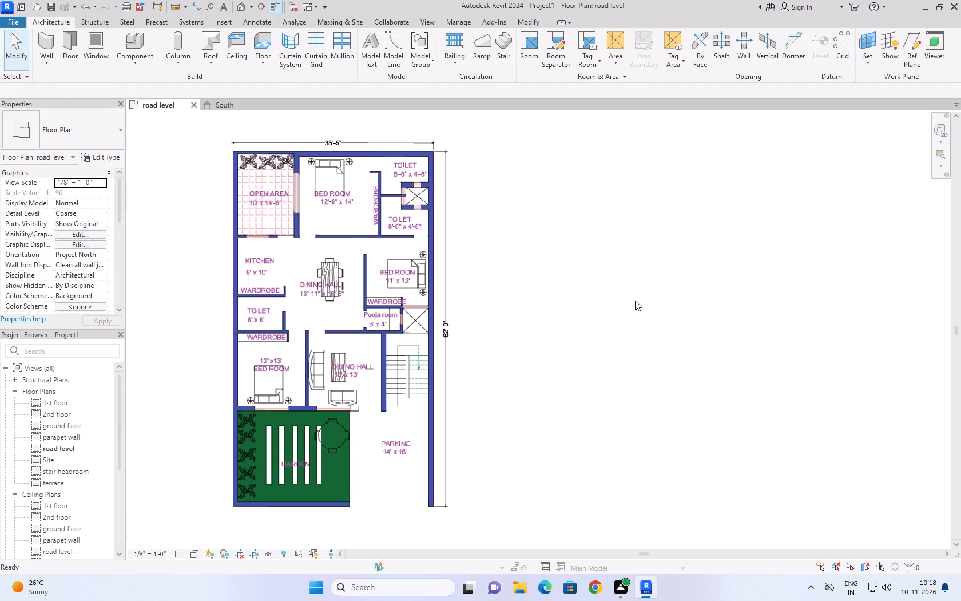
Restart the Wall tool and choose the "wall 9''" basic wall type for the new walls.
type("wa")
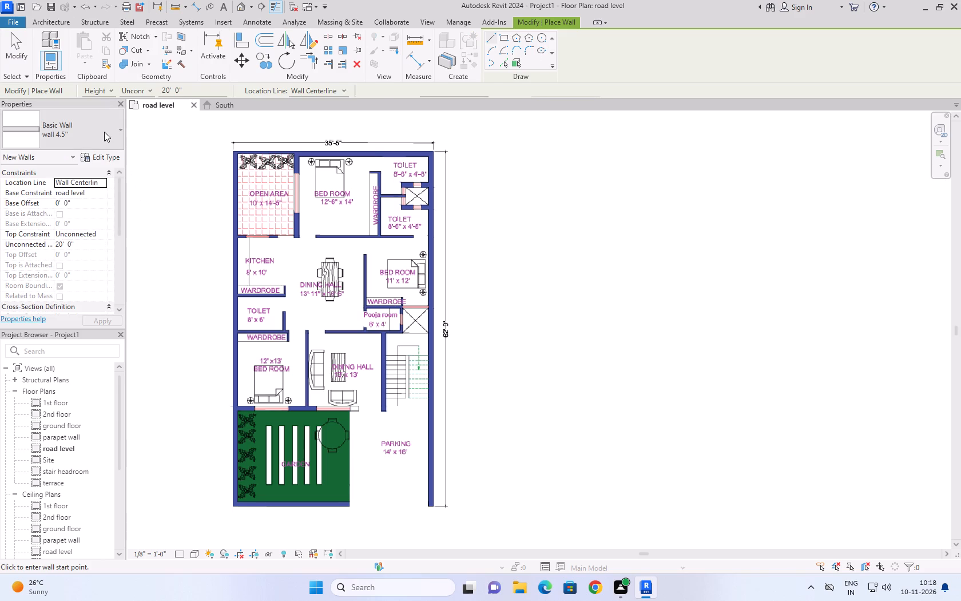
left_click(107, 126)
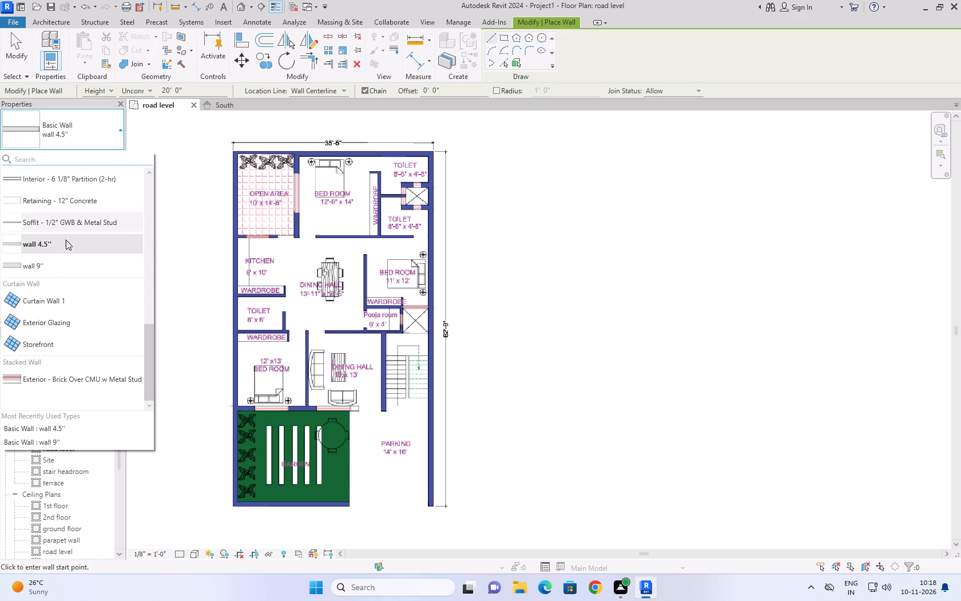
scroll(55, 293, "up", 15)
middle_click(55, 293)
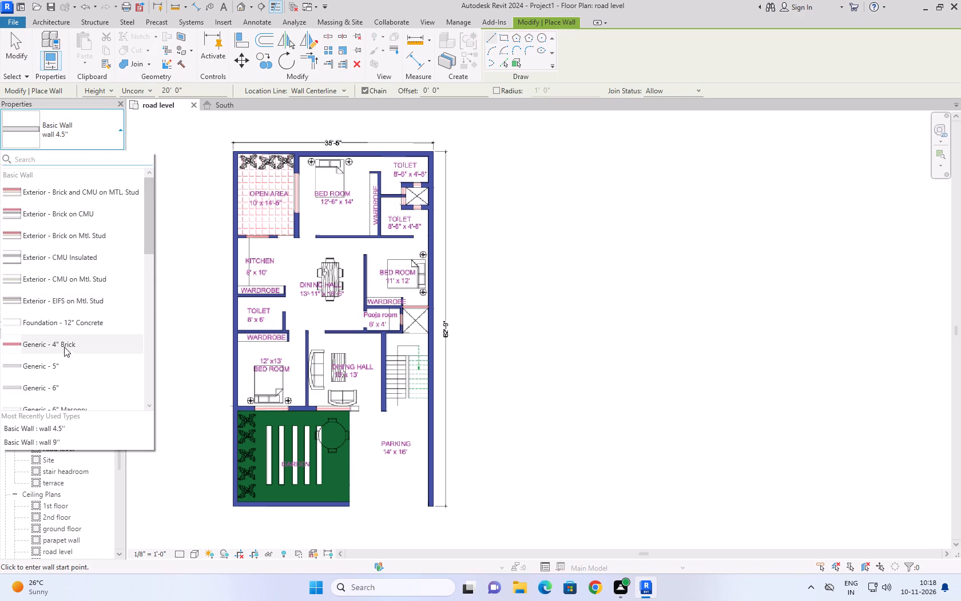
scroll(114, 331, "down", 2)
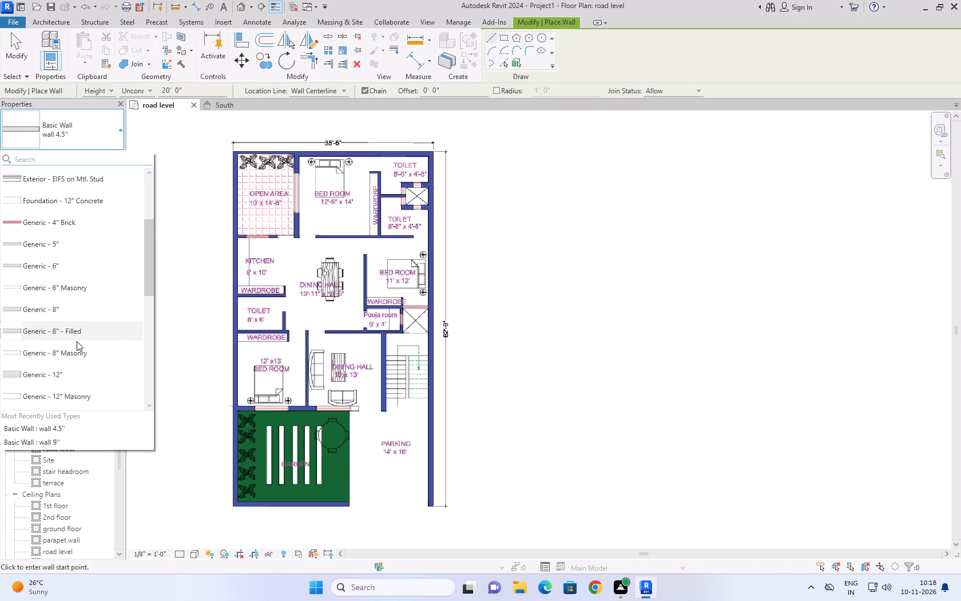
scroll(80, 348, "down", 2)
scroll(81, 350, "up", 5)
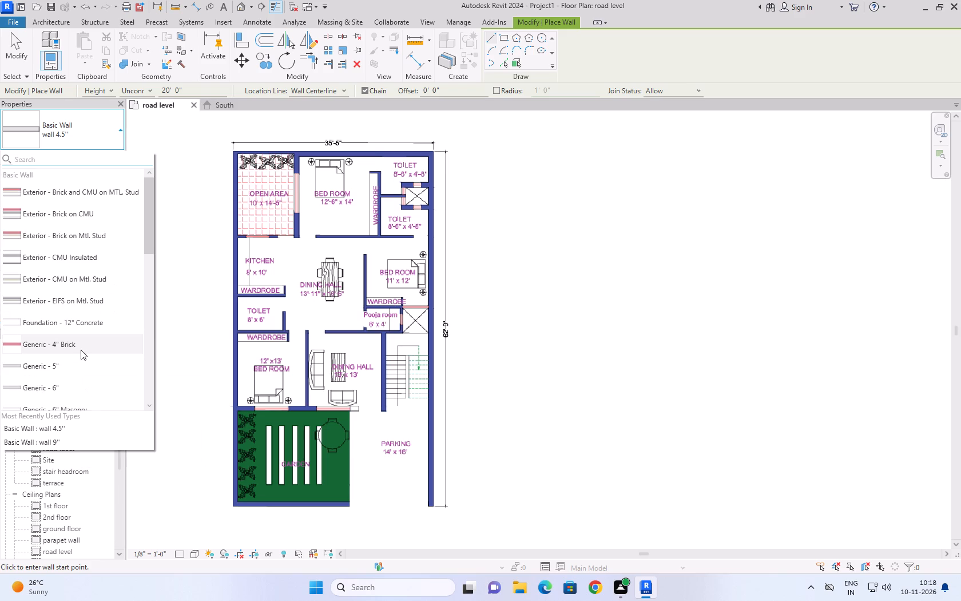
scroll(81, 350, "up", 8)
double_click(97, 132)
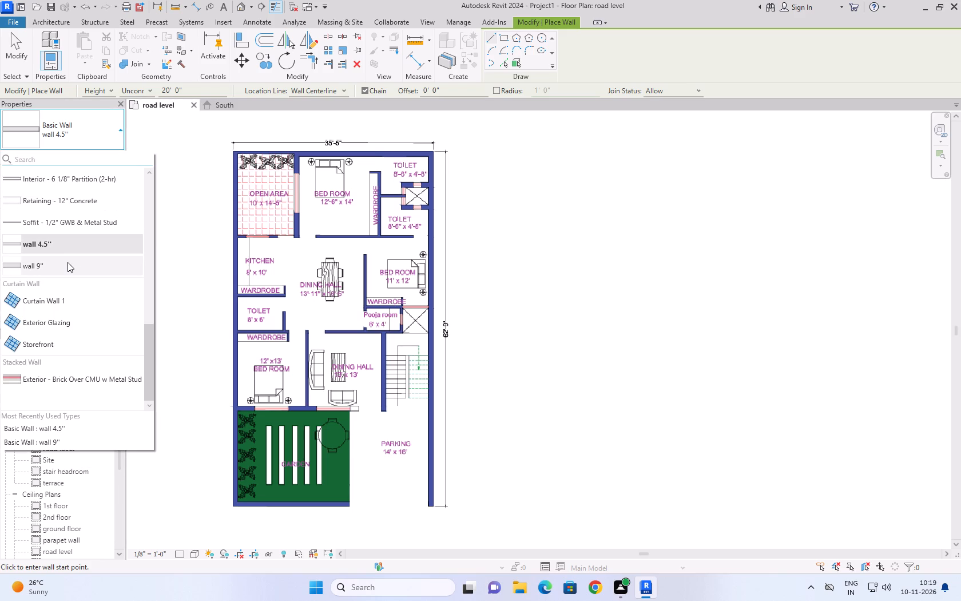
left_click(67, 263)
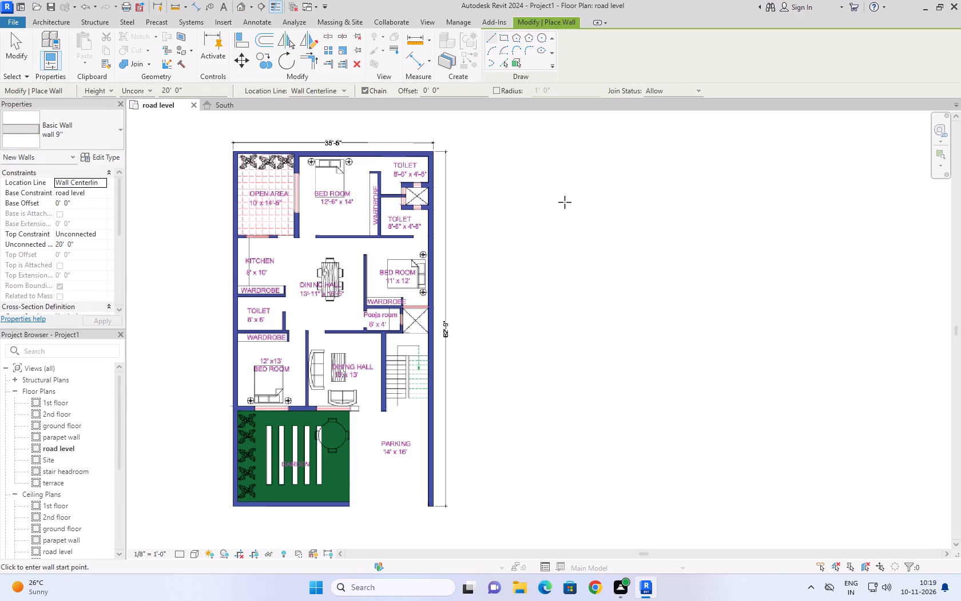
Draw a 35'5'' horizontal "wall 9''" wall beside the floor plan image and a 62'9'' wall running down from its east end.
left_click(523, 157)
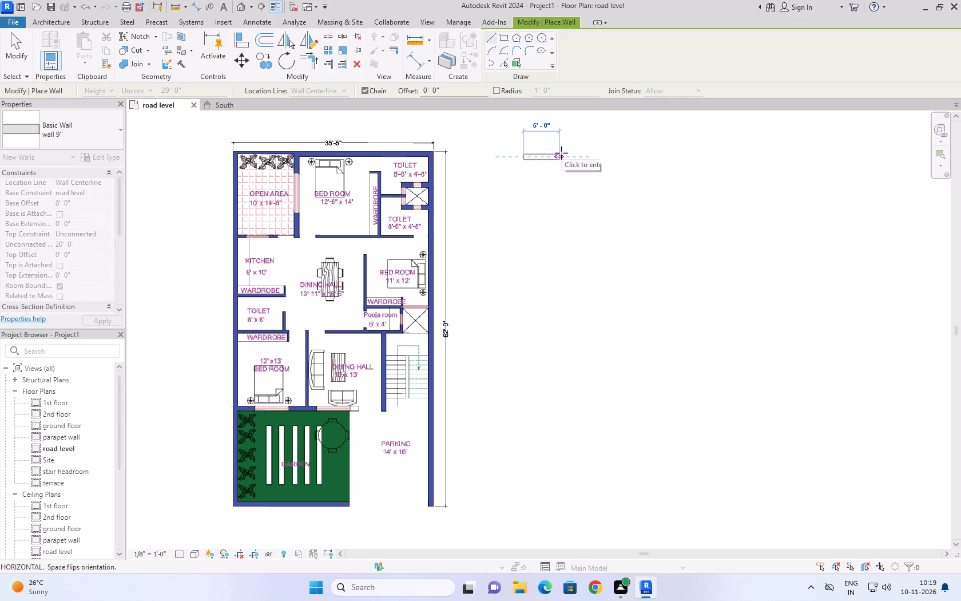
type("35'")
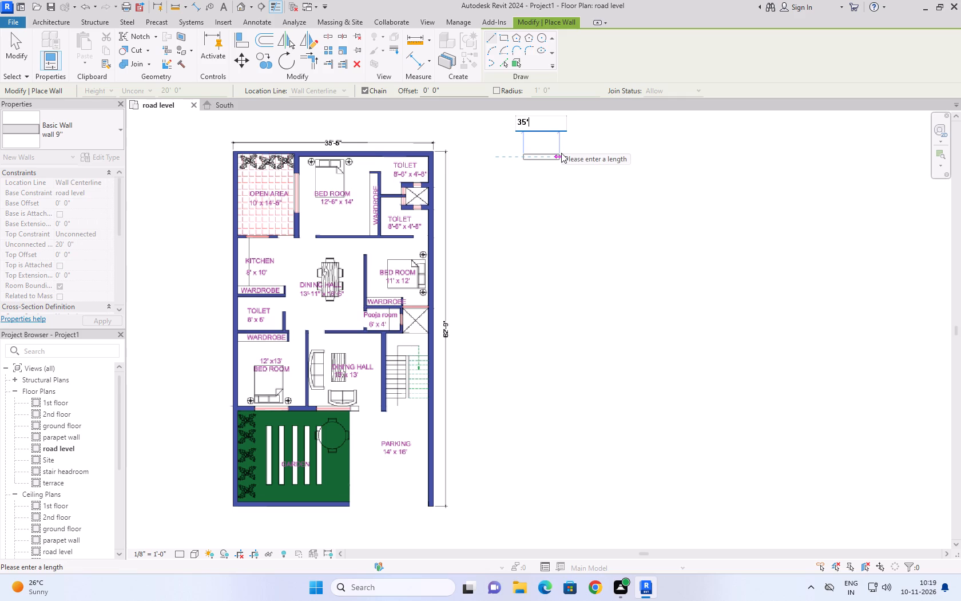
type("5''")
key("Return")
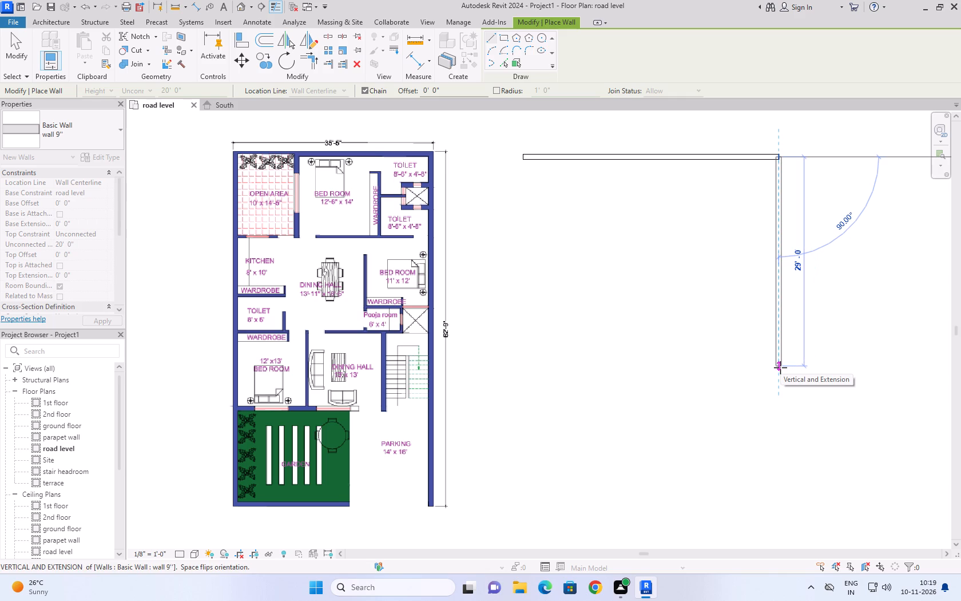
type("62'")
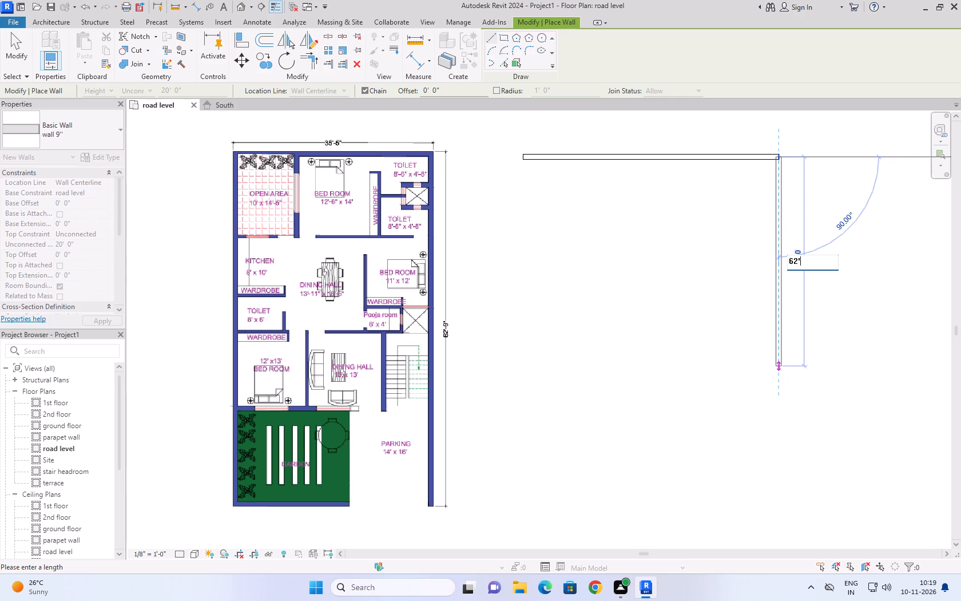
type("9''")
key("Return")
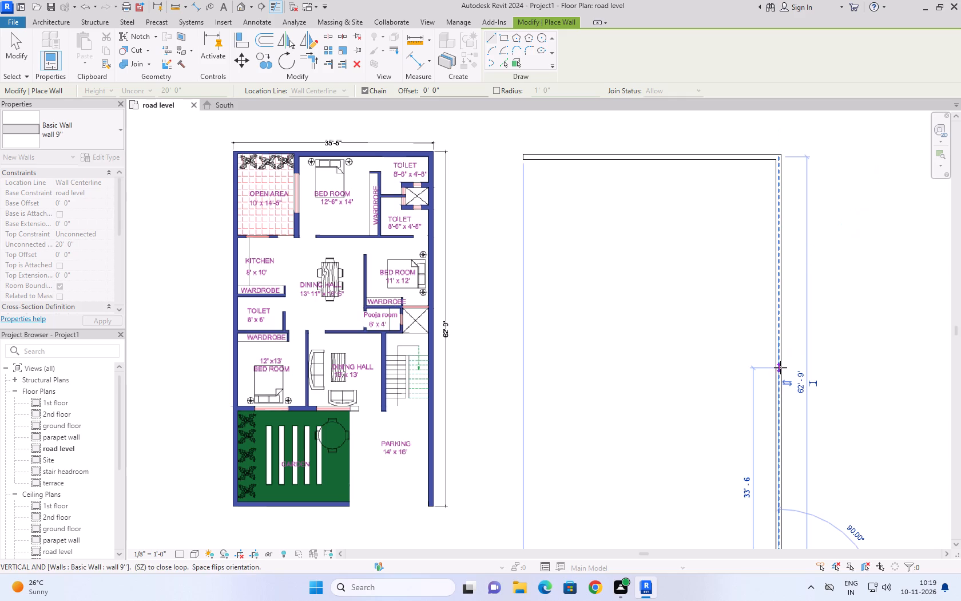
Close the rectangular outline with the south and west walls, ending at the first wall's start point, and finish the Wall tool.
scroll(780, 367, "down", 4)
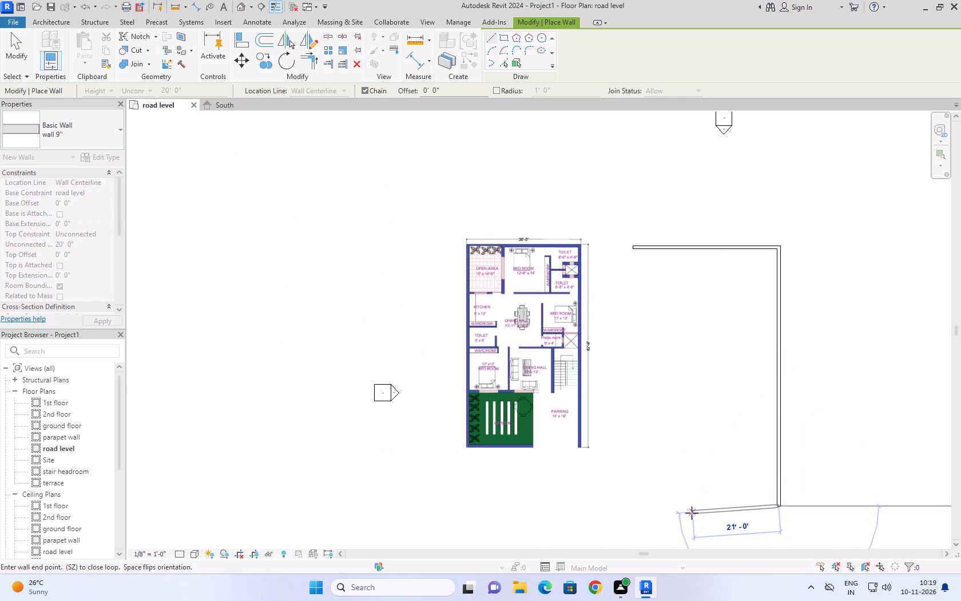
left_click(636, 508)
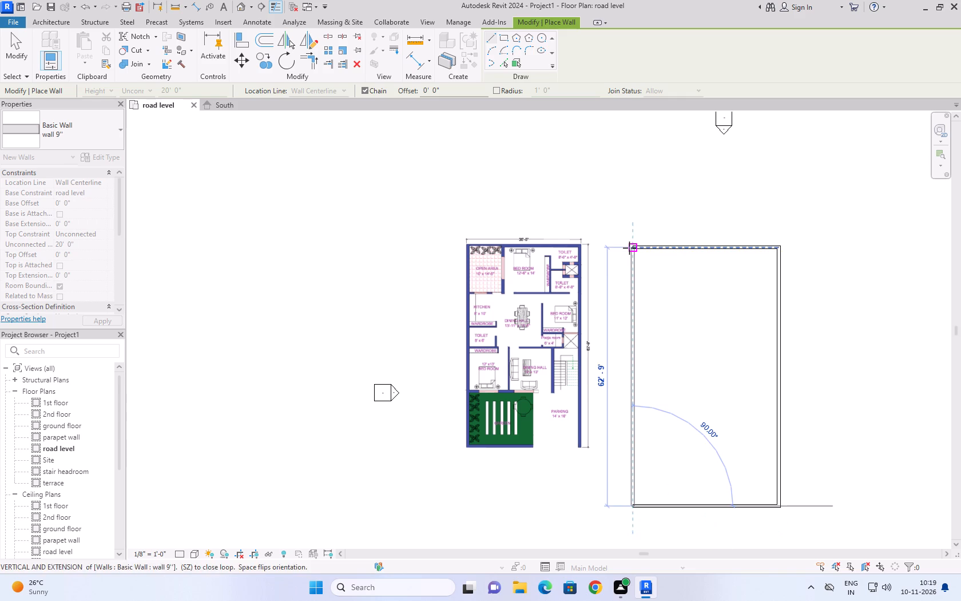
left_click(629, 247)
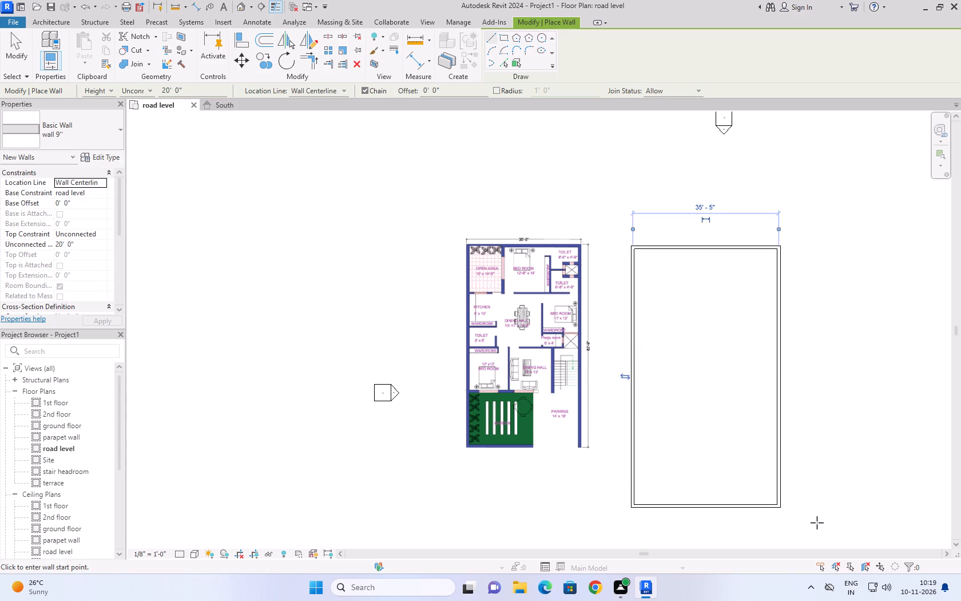
scroll(817, 523, "up", 5)
scroll(648, 440, "down", 4)
middle_click_drag(730, 251, 719, 287)
scroll(729, 344, "up", 3)
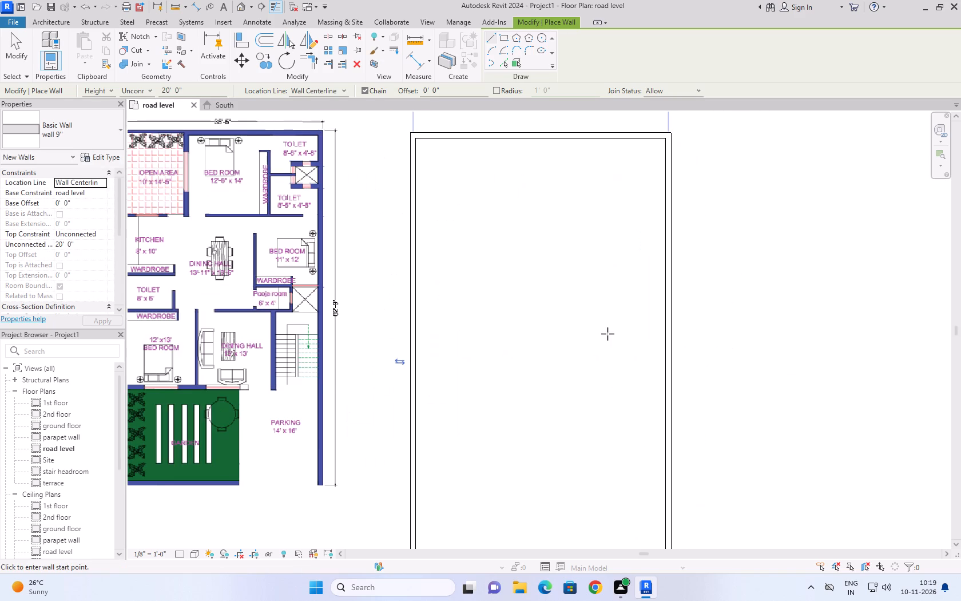
scroll(603, 330, "down", 2)
key("Escape")
key("Escape")
key("Escape")
key("Escape")
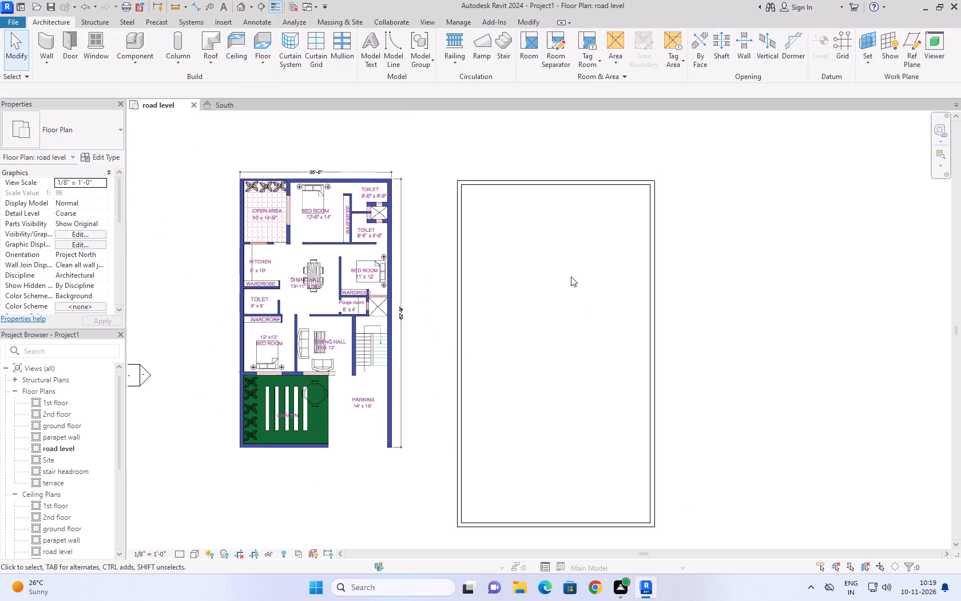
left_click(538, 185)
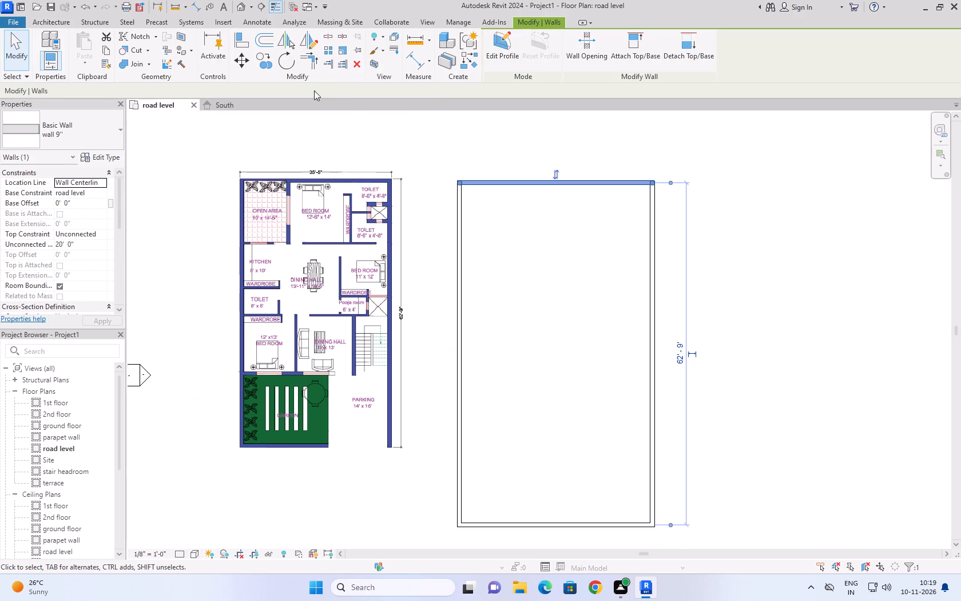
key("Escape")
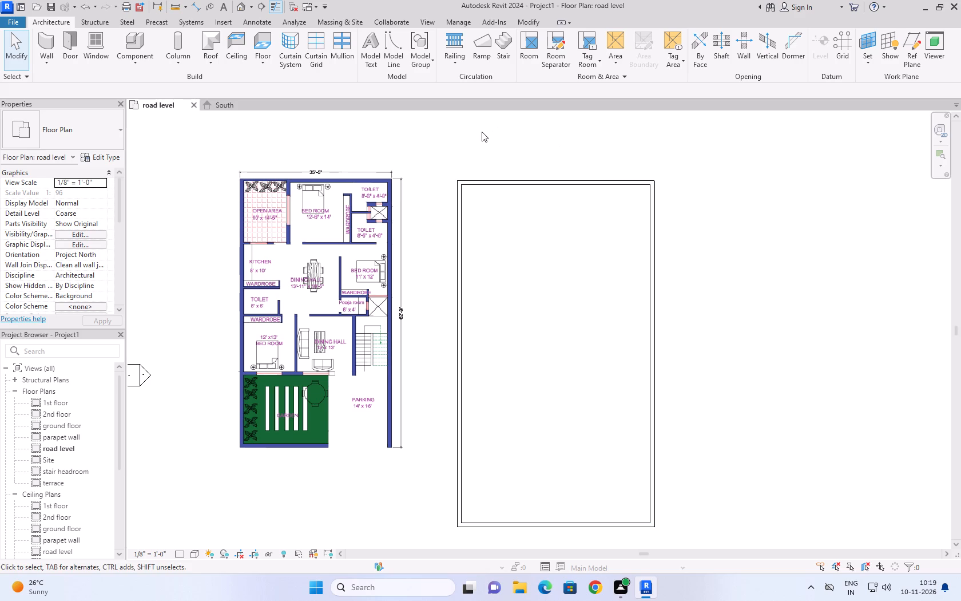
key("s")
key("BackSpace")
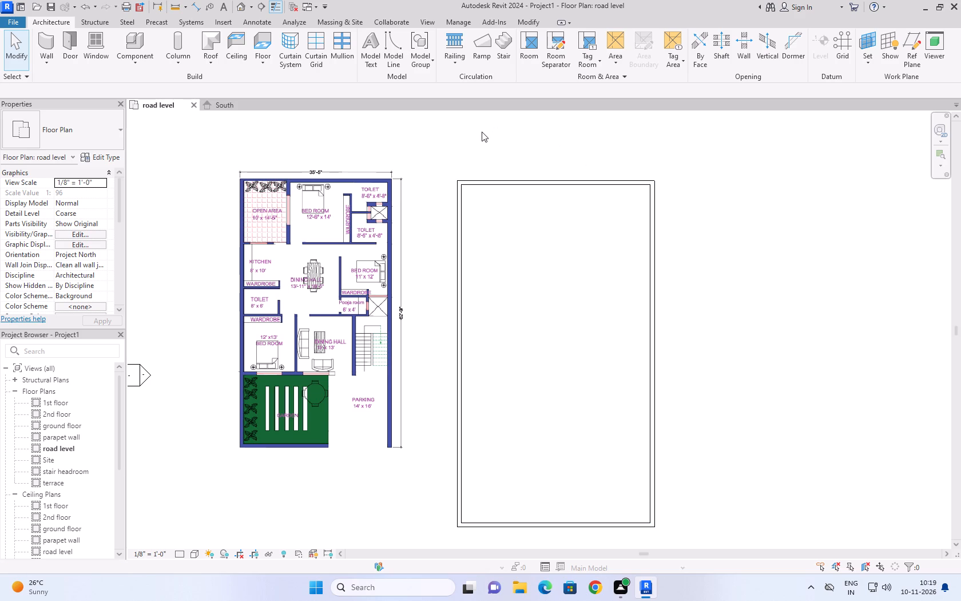
Add aligned dimensions measured to wall faces for the overall width and overall length of the rectangular wall outline.
type("di")
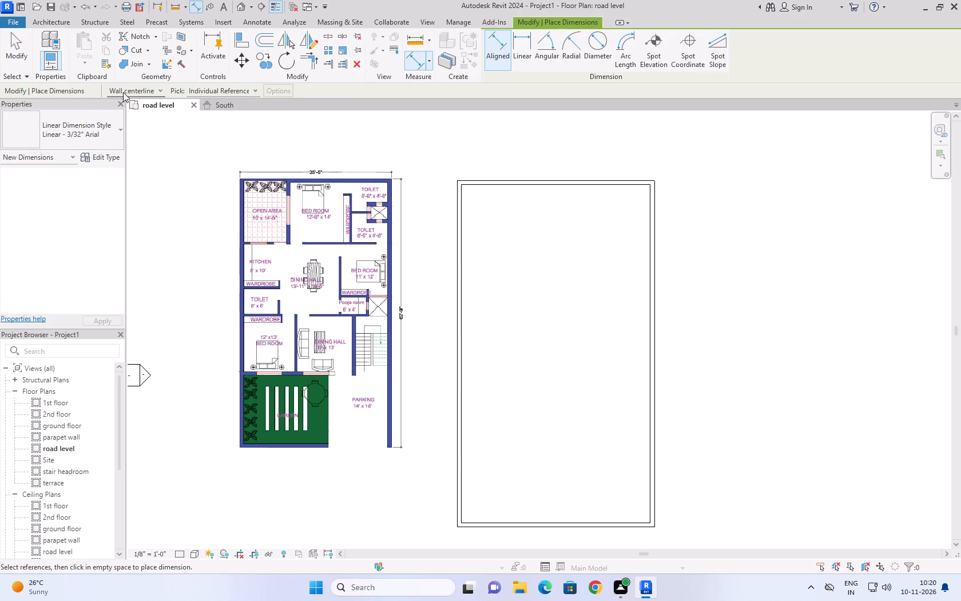
left_click(157, 91)
left_click(139, 111)
left_click(456, 205)
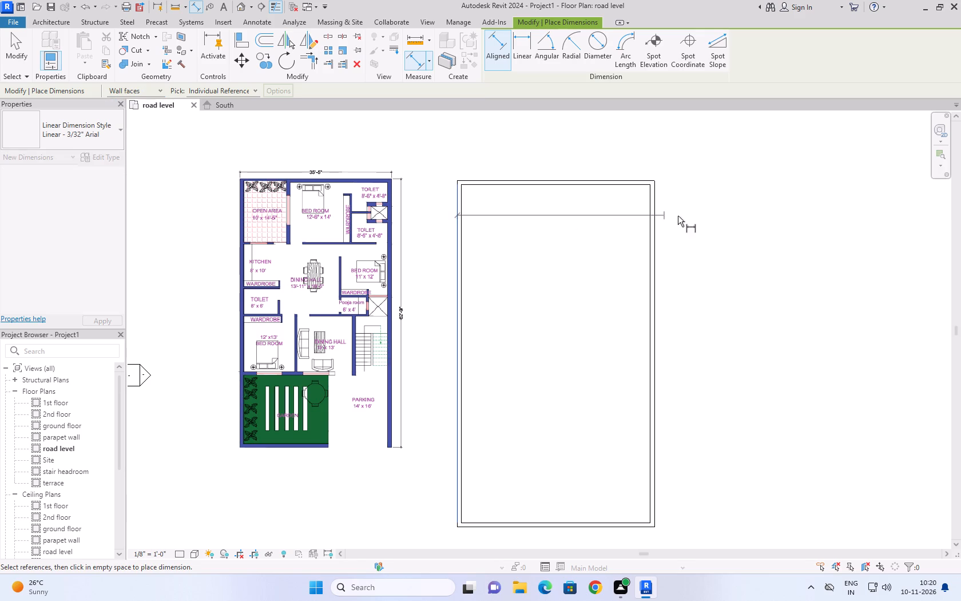
left_click(656, 226)
left_click(638, 153)
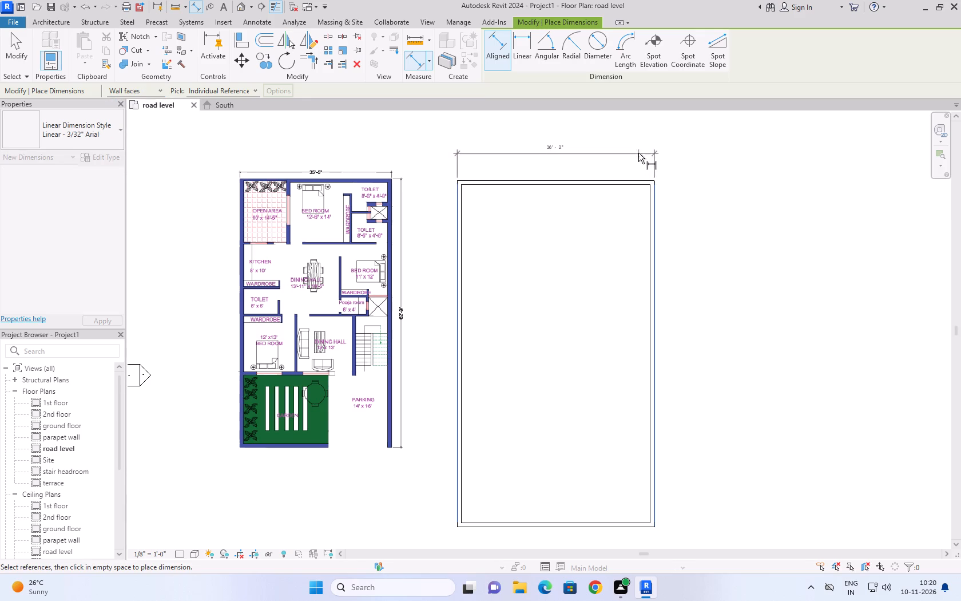
left_click(638, 179)
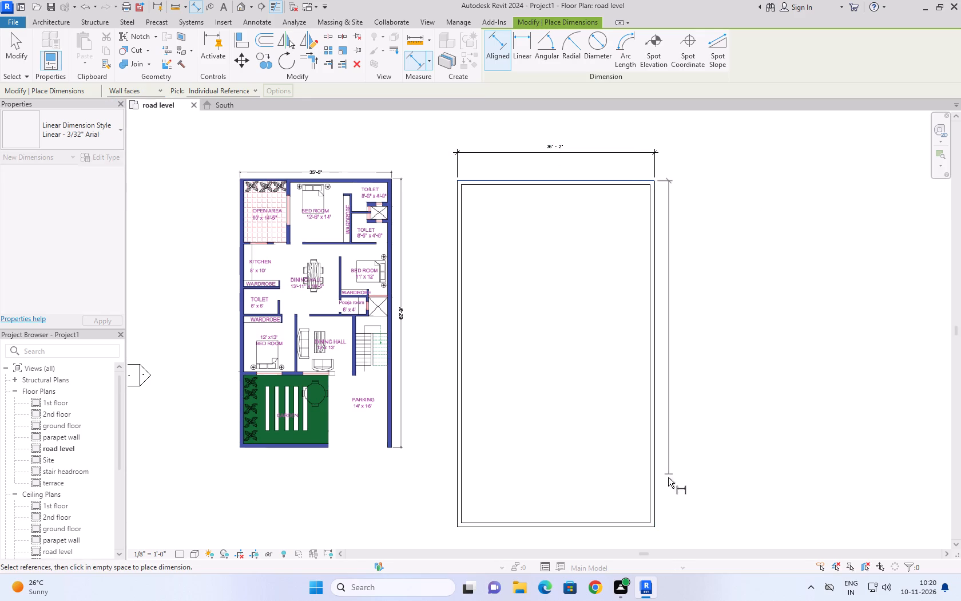
left_click(645, 529)
left_click(698, 514)
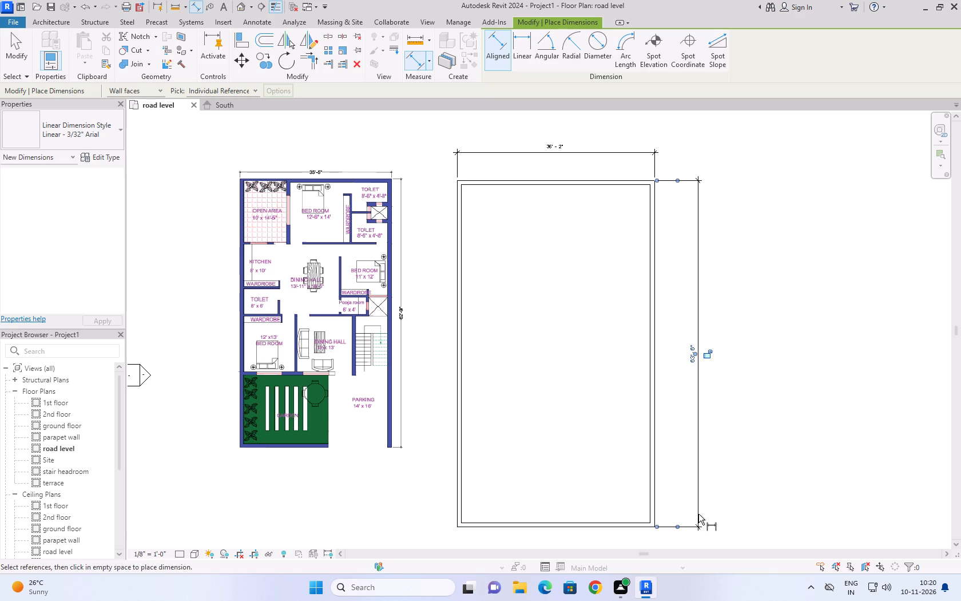
scroll(570, 236, "down", 3)
scroll(568, 193, "up", 7)
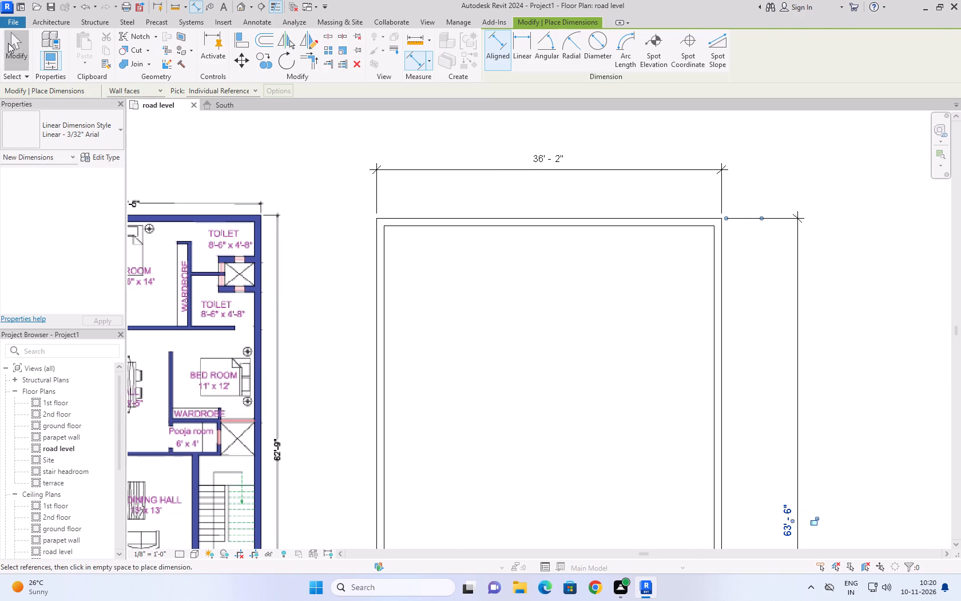
left_click(8, 43)
Set the outline's overall outer-face width to 35'5'' by moving the east wall.
scroll(554, 328, "down", 2)
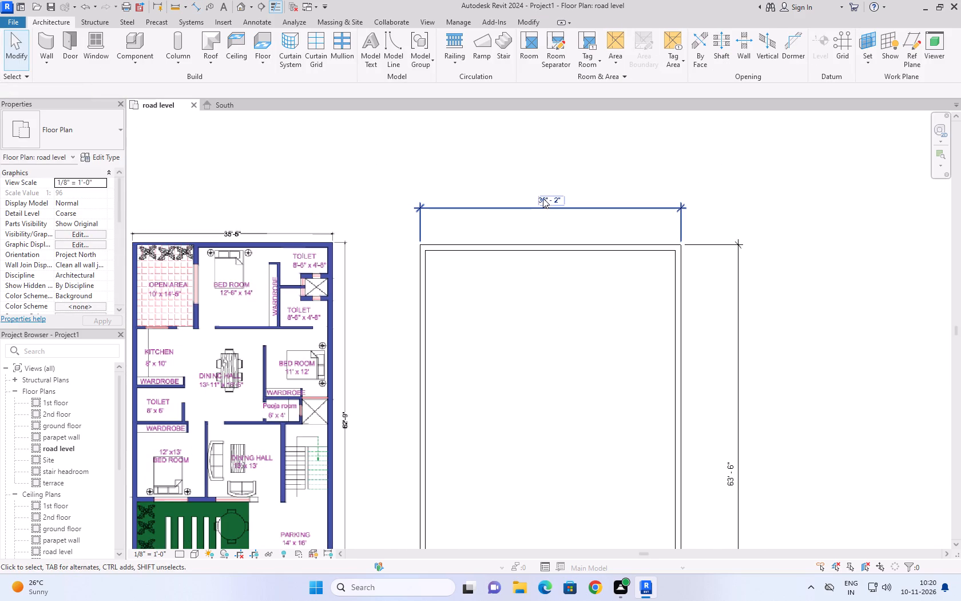
left_click(545, 199)
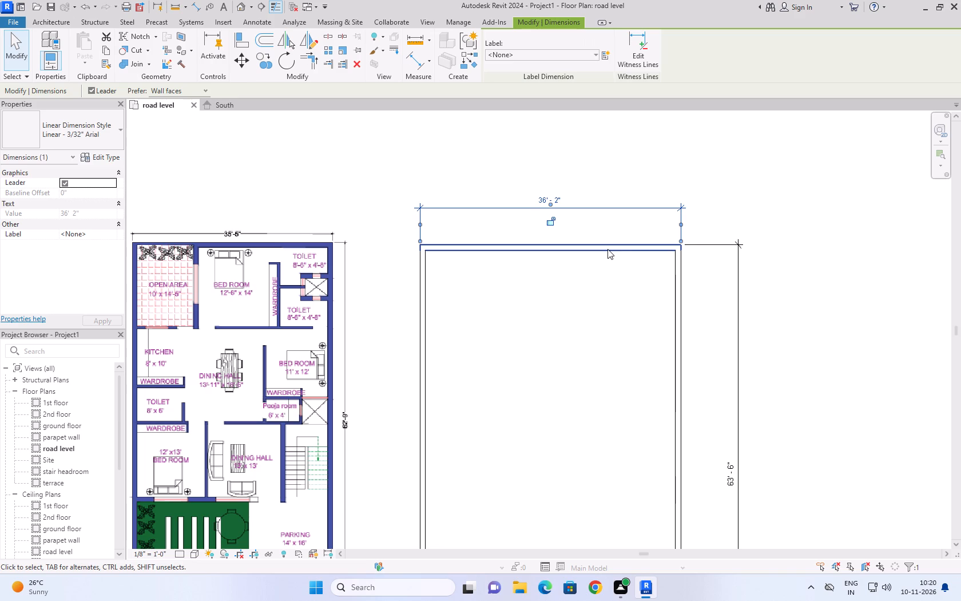
left_click(676, 315)
left_click(557, 199)
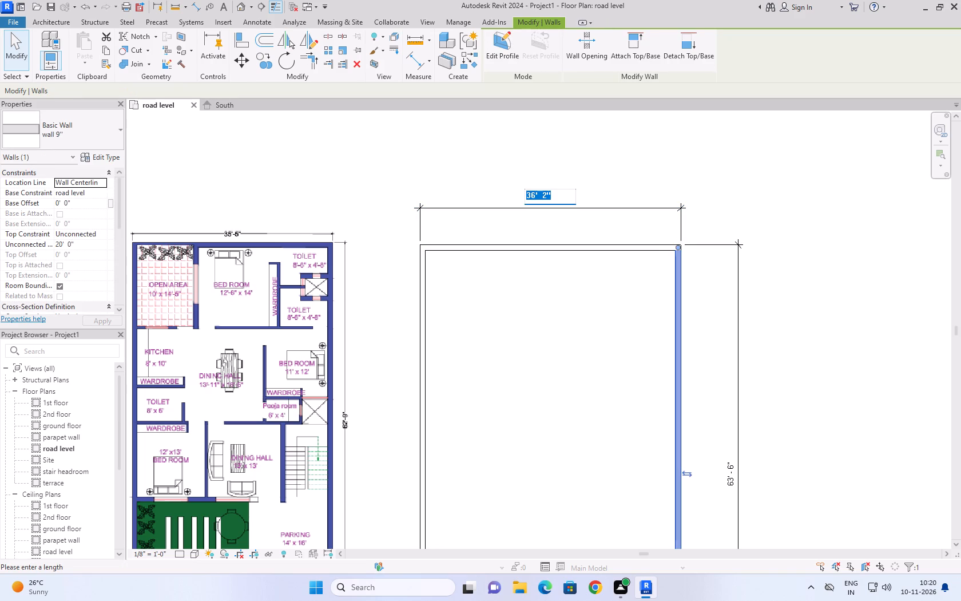
type("35'5''")
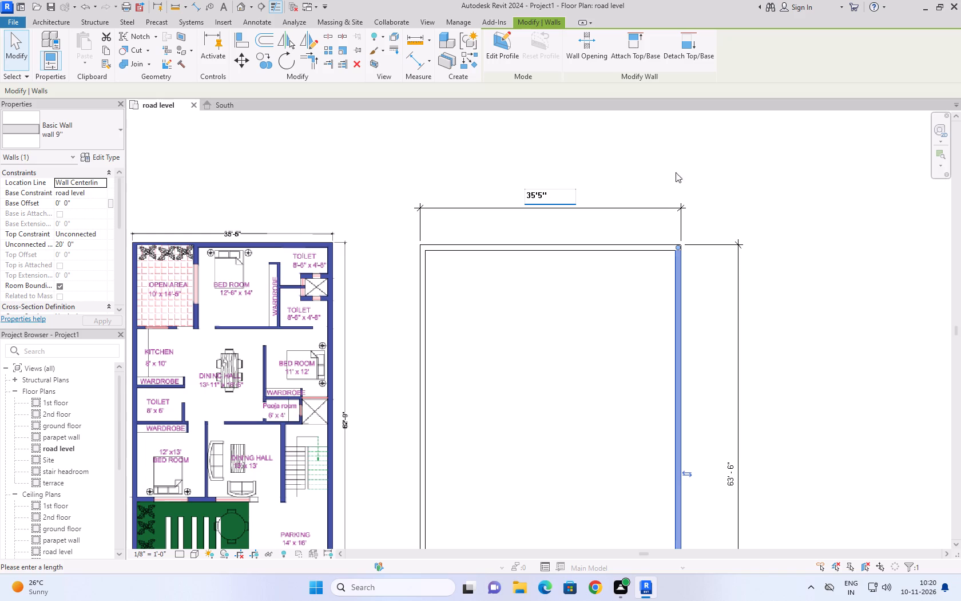
left_click(736, 157)
Set the outline's overall outer-face length to 62'9'' by moving the south wall, and deselect it.
scroll(738, 186, "down", 5)
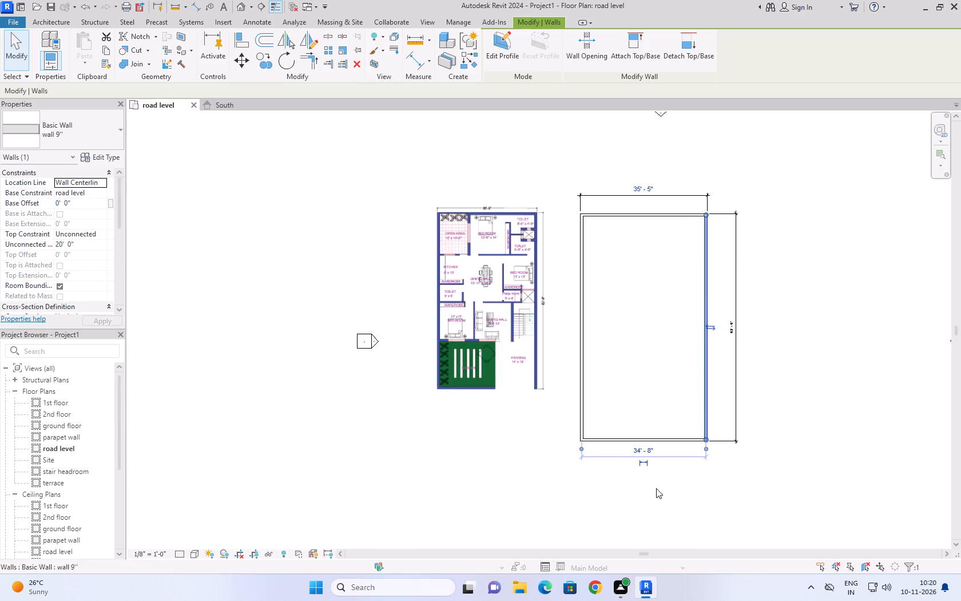
left_click(617, 438)
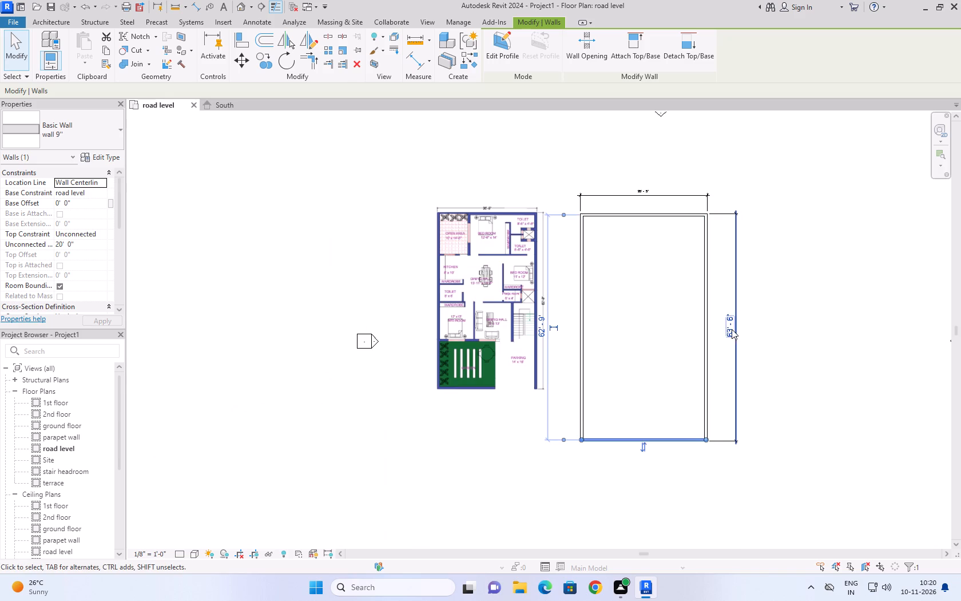
left_click(732, 329)
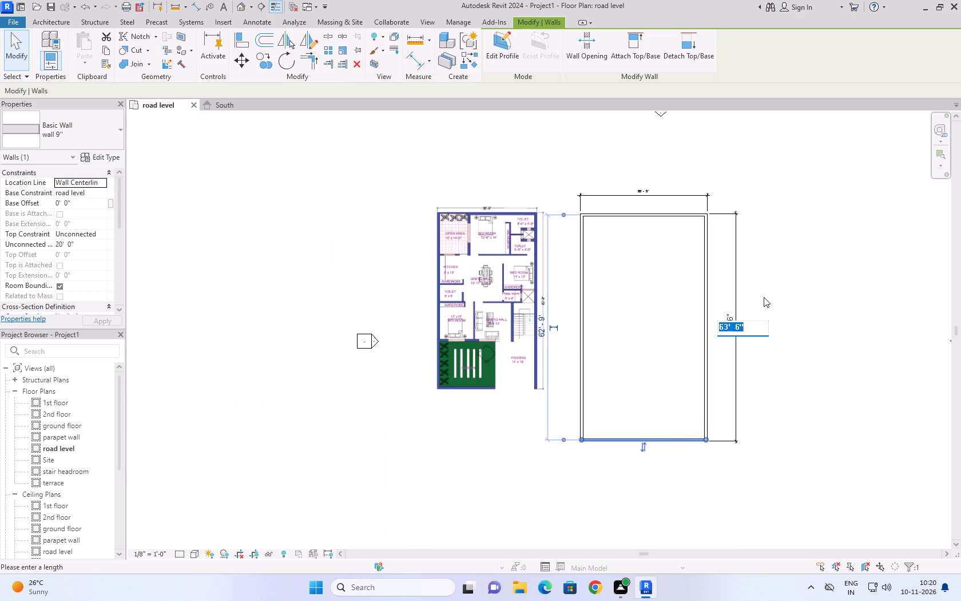
type("62'")
type("9''")
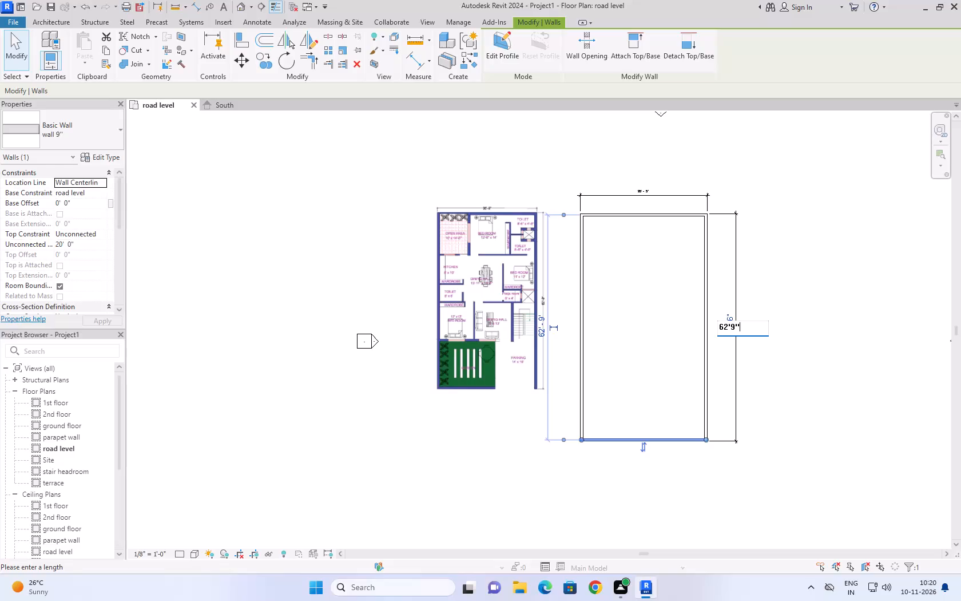
left_click(815, 240)
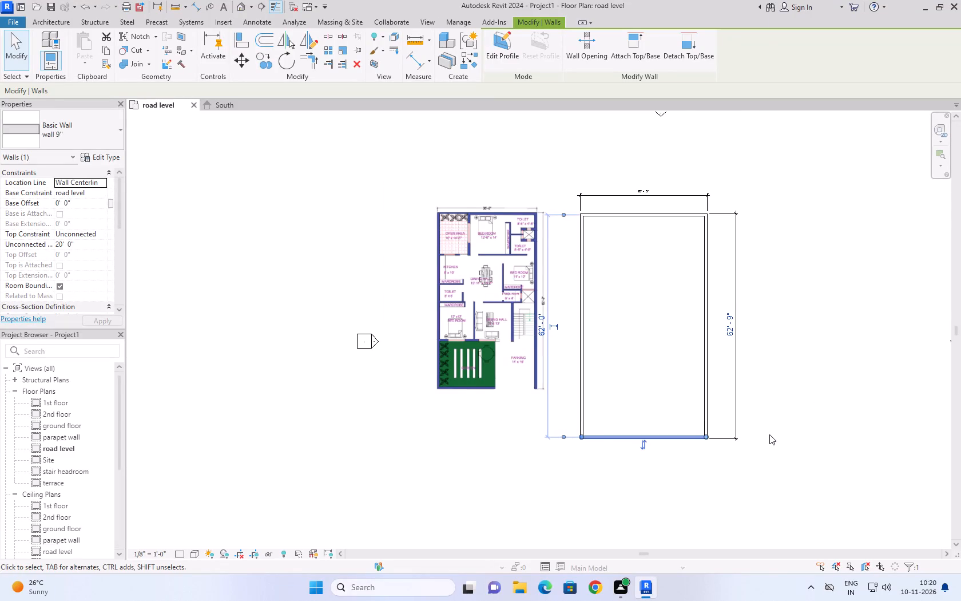
scroll(769, 434, "up", 3)
middle_click_drag(767, 350, 763, 393)
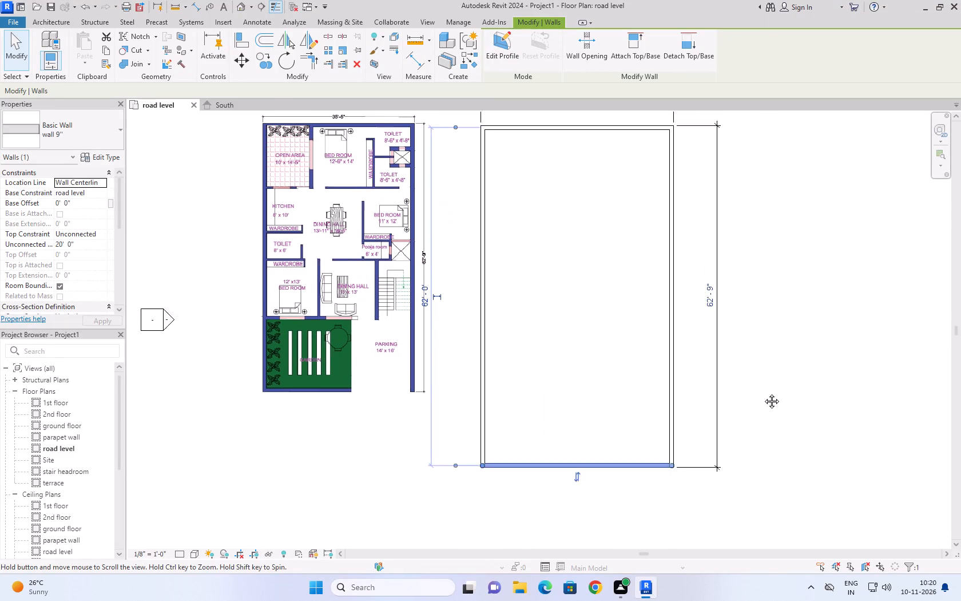
middle_click_drag(763, 393, 761, 422)
scroll(503, 169, "up", 4)
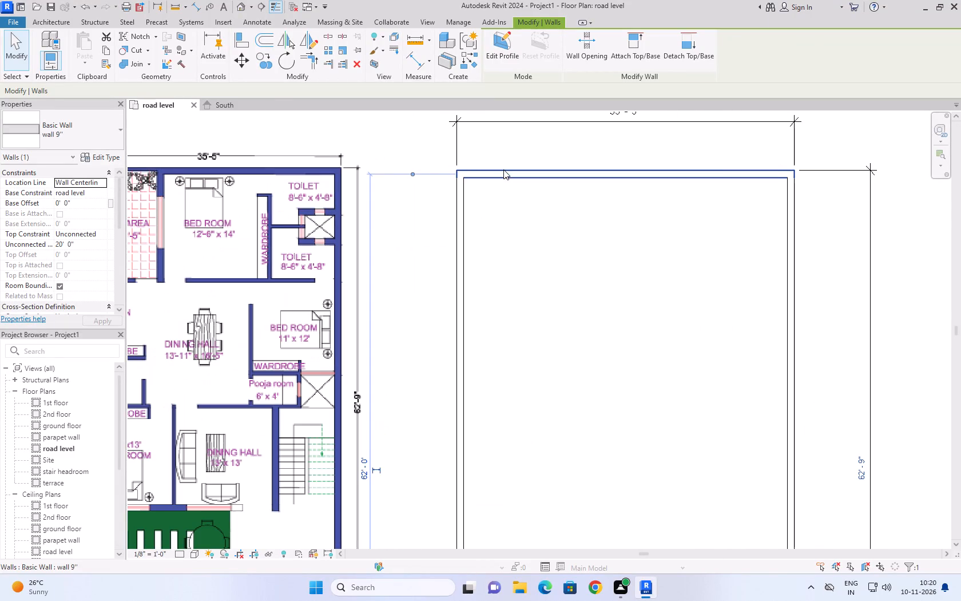
scroll(489, 246, "up", 2)
scroll(489, 246, "down", 4)
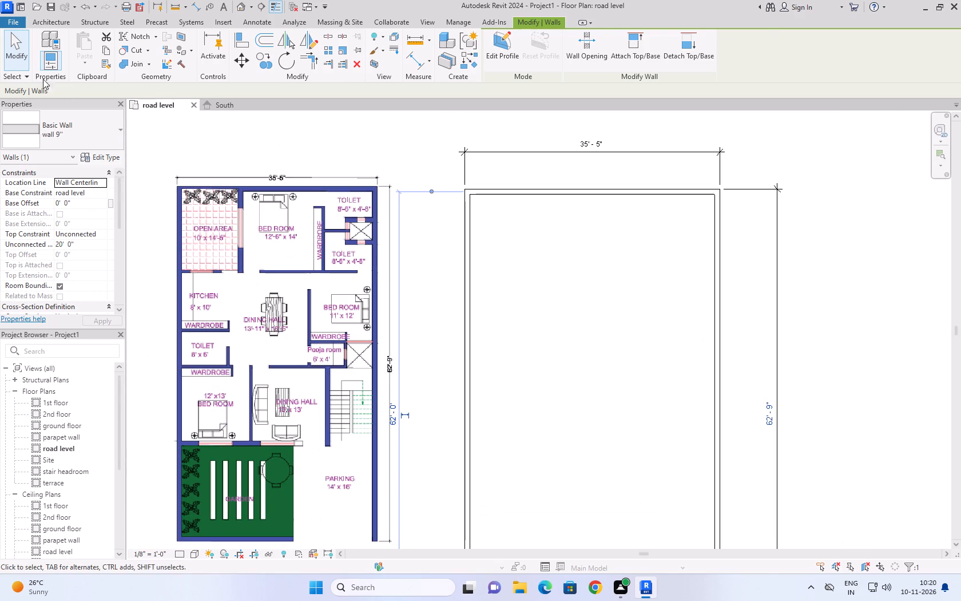
left_click(11, 50)
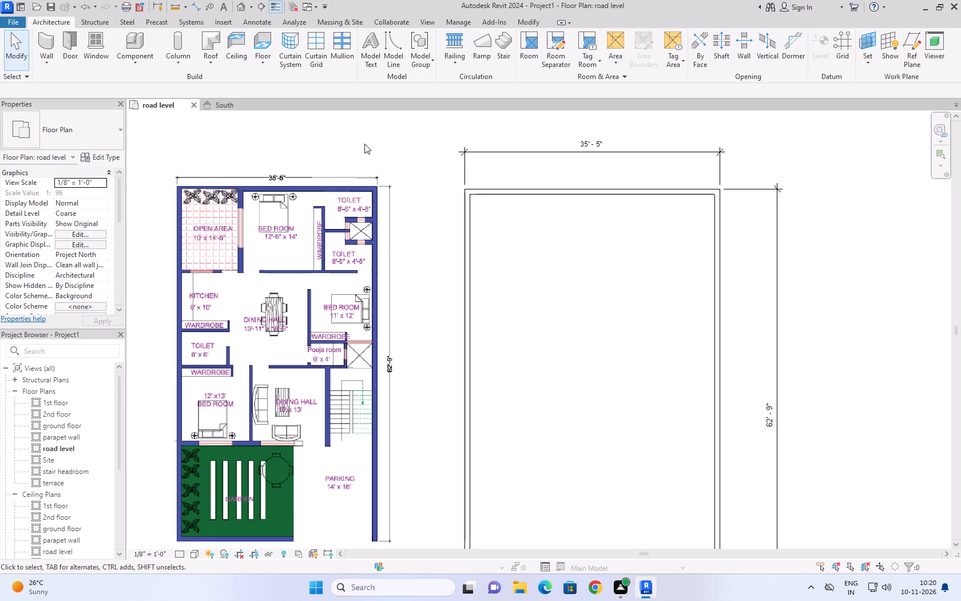
Start the Wall tool with the 9'' wall type and set its location line to Finish Face: Interior.
type("wa")
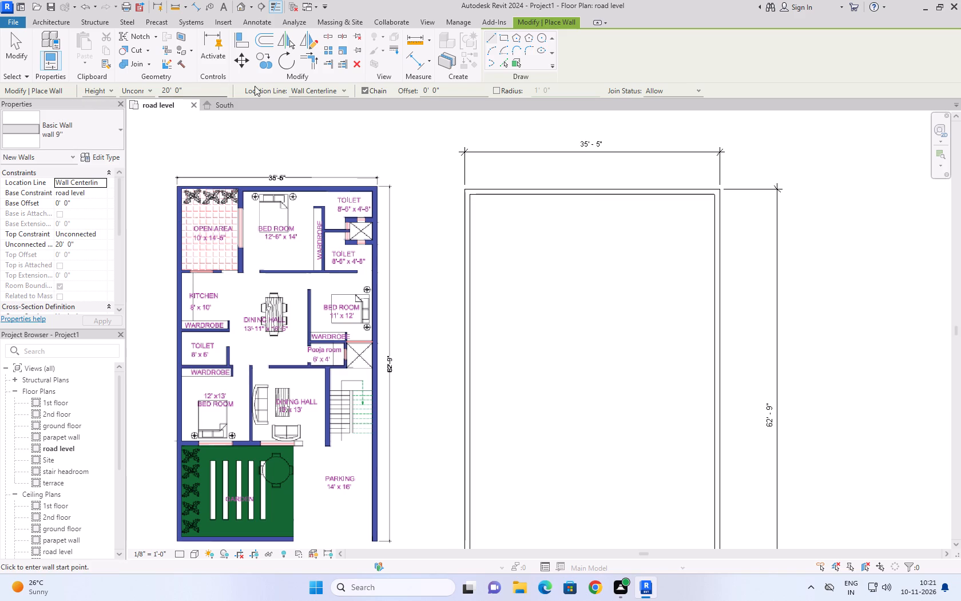
left_click(342, 89)
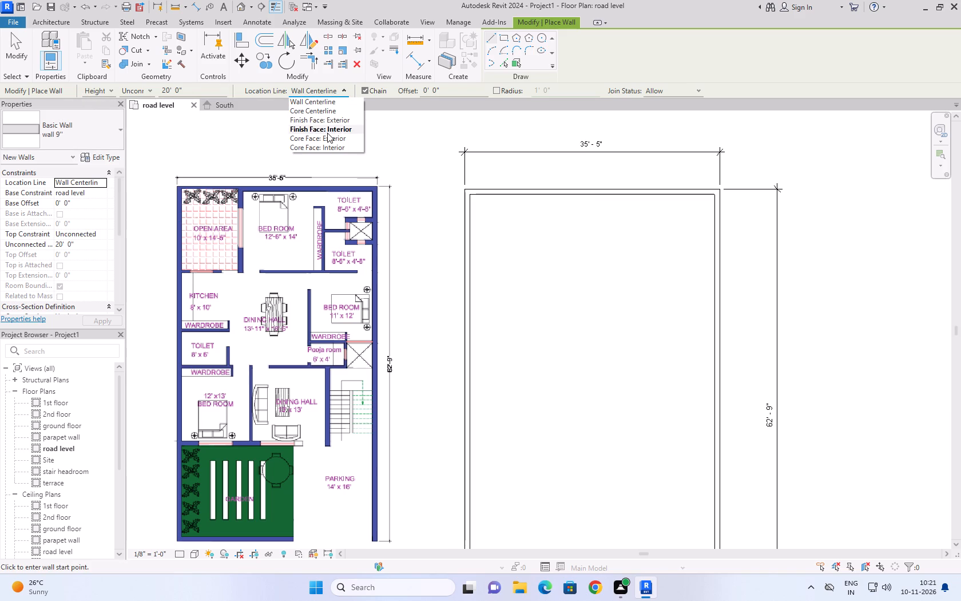
left_click(327, 133)
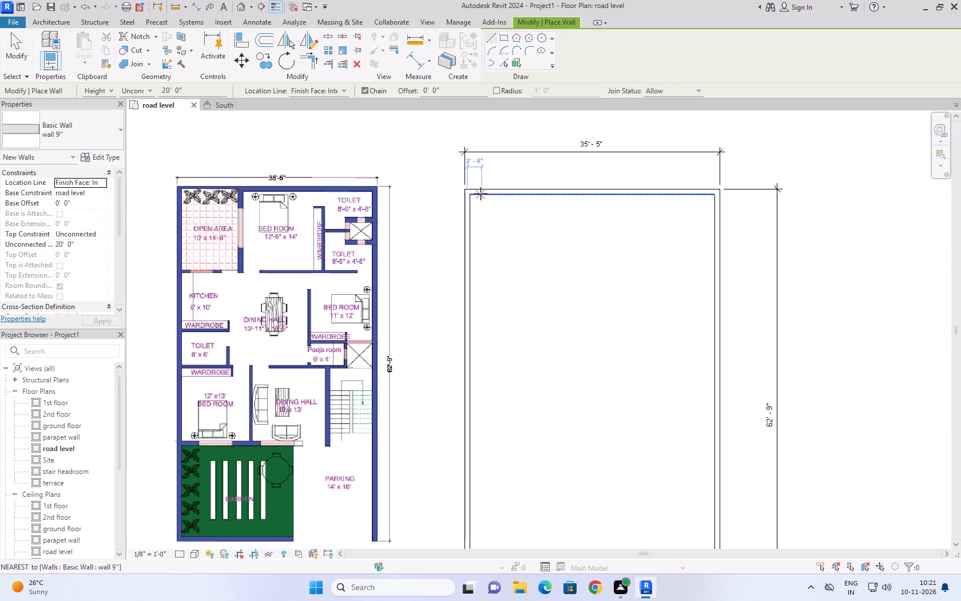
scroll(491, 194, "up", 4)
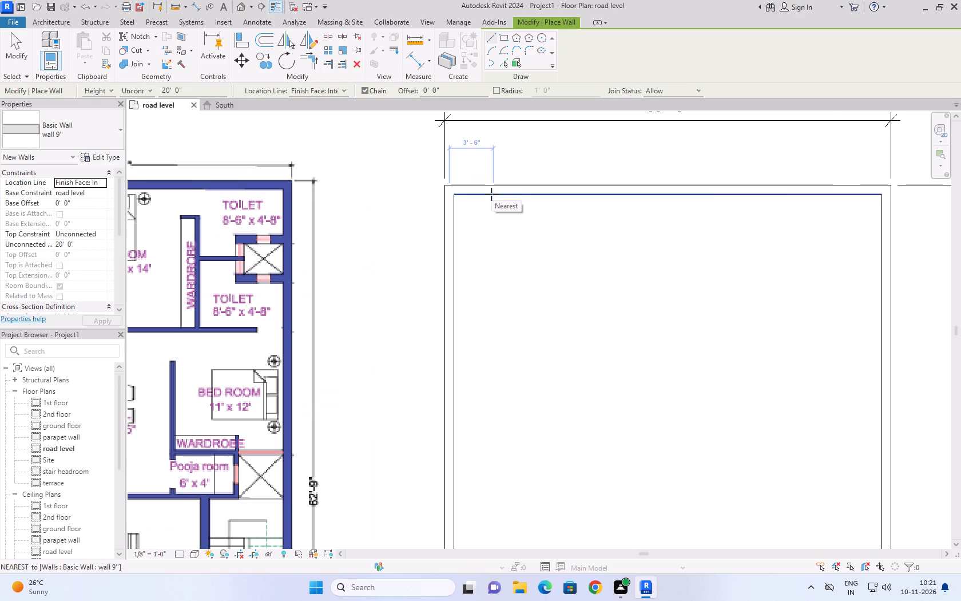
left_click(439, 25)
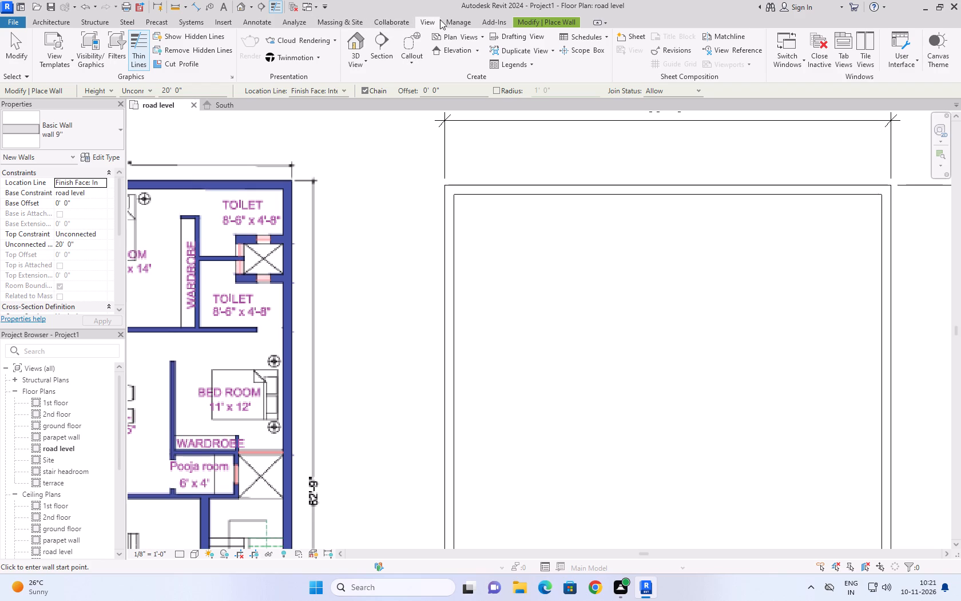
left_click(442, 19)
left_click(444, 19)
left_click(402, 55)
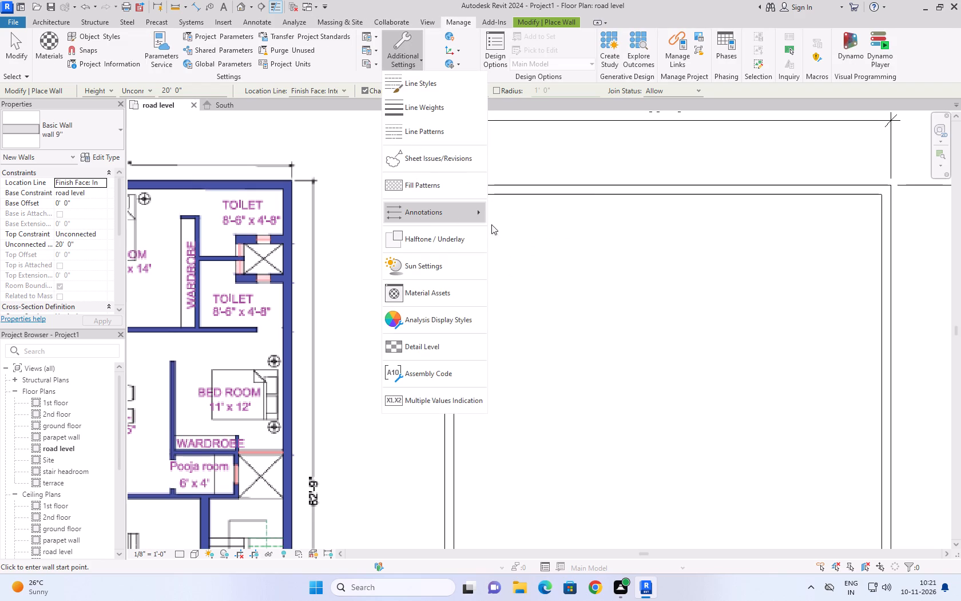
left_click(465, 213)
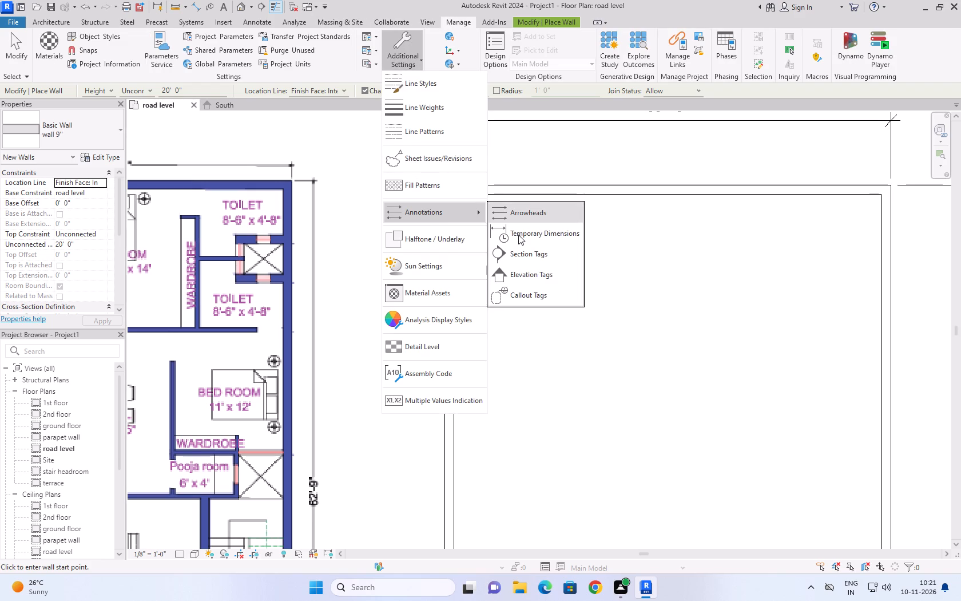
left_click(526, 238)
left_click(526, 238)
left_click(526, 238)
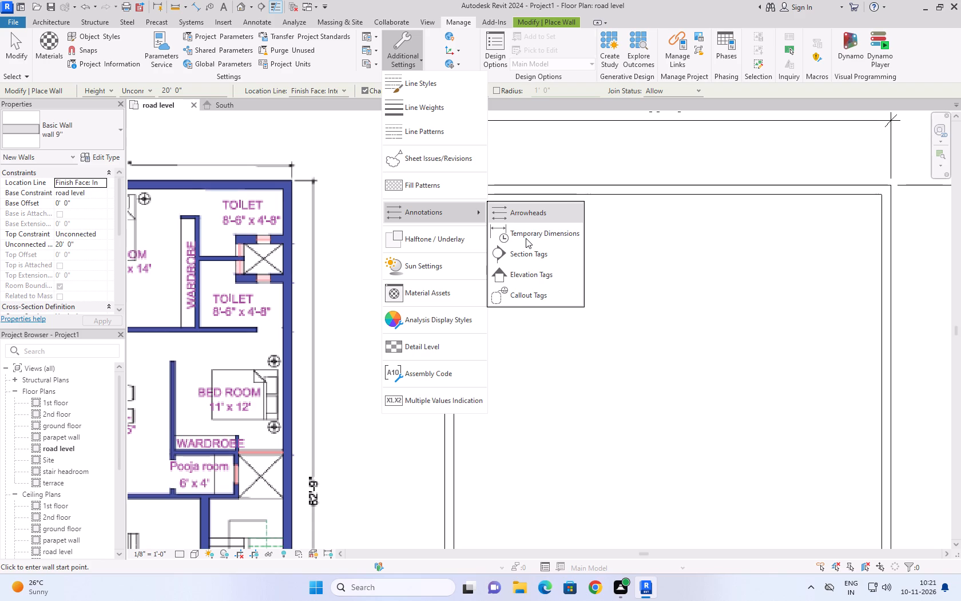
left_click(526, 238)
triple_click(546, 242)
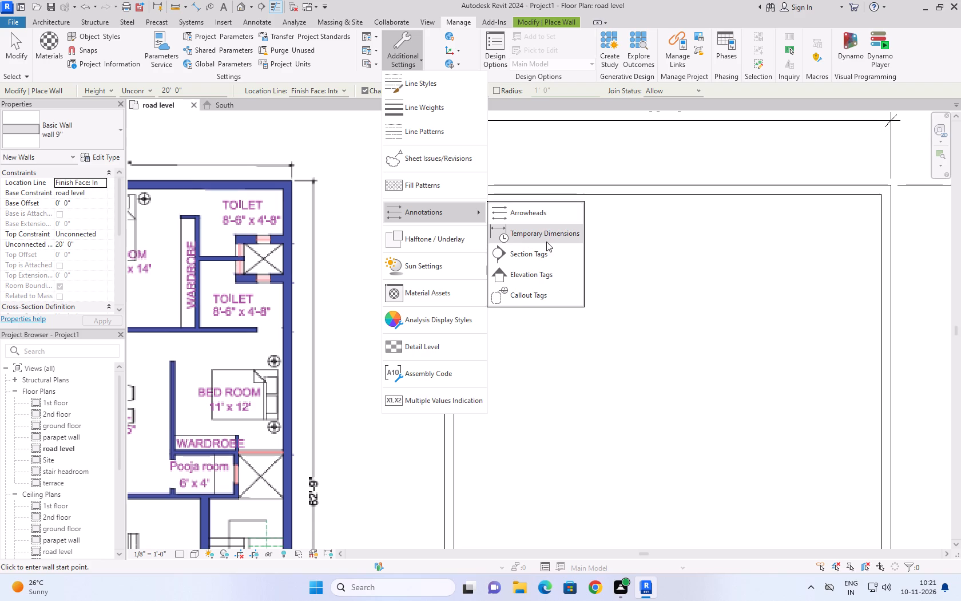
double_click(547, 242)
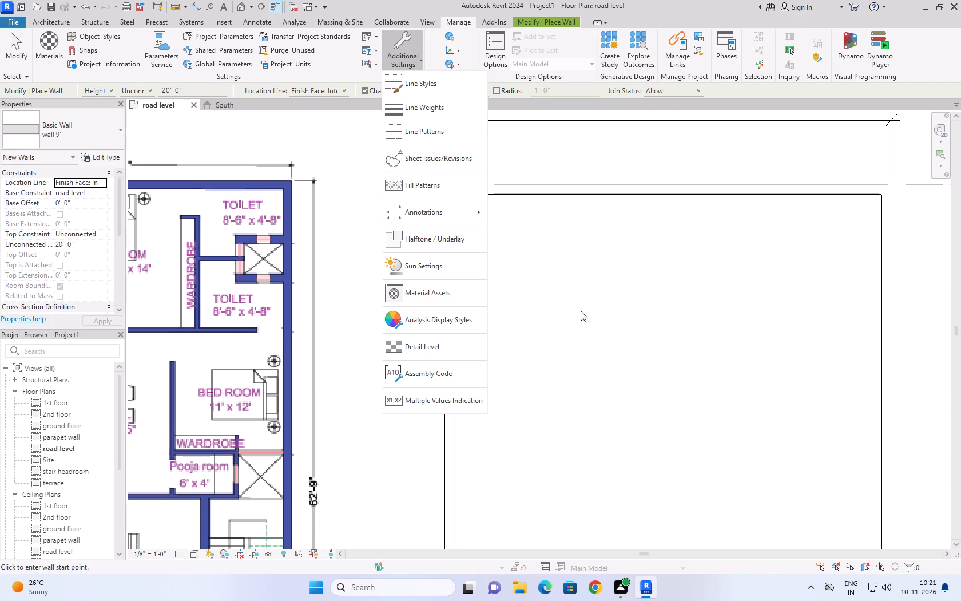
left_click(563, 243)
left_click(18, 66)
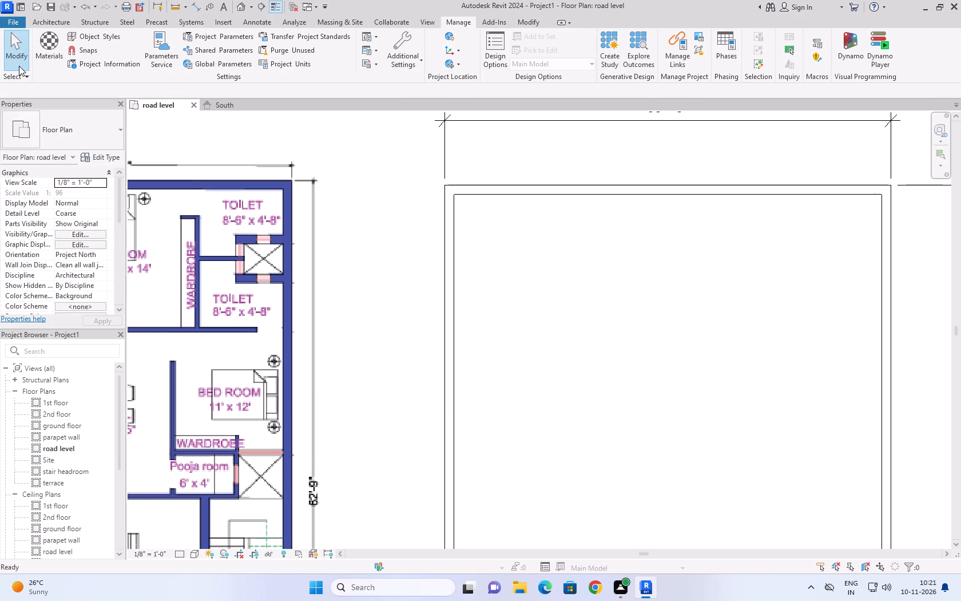
Set temporary dimensions to measure from Faces for walls and from Openings for doors and windows.
left_click(415, 67)
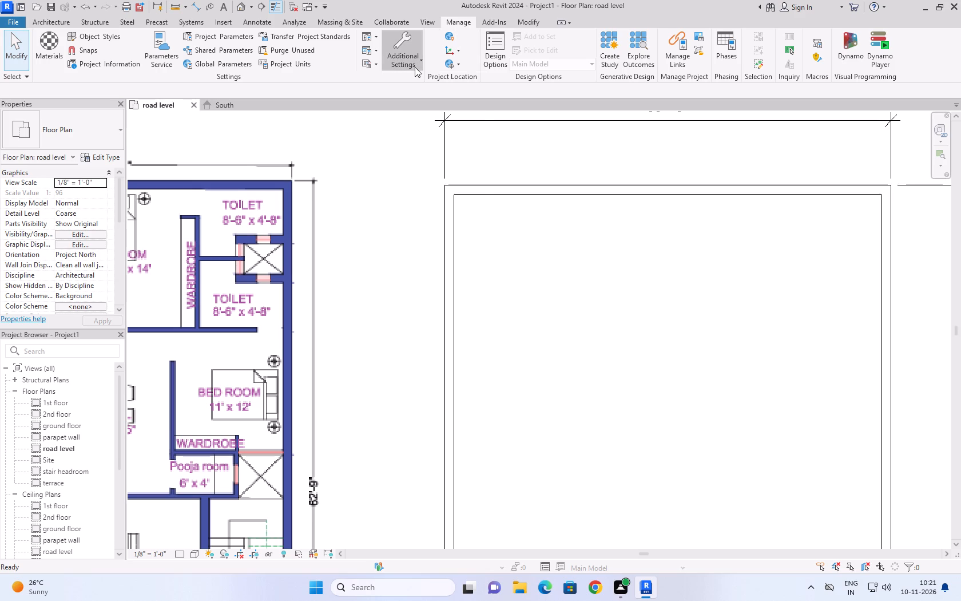
left_click(439, 219)
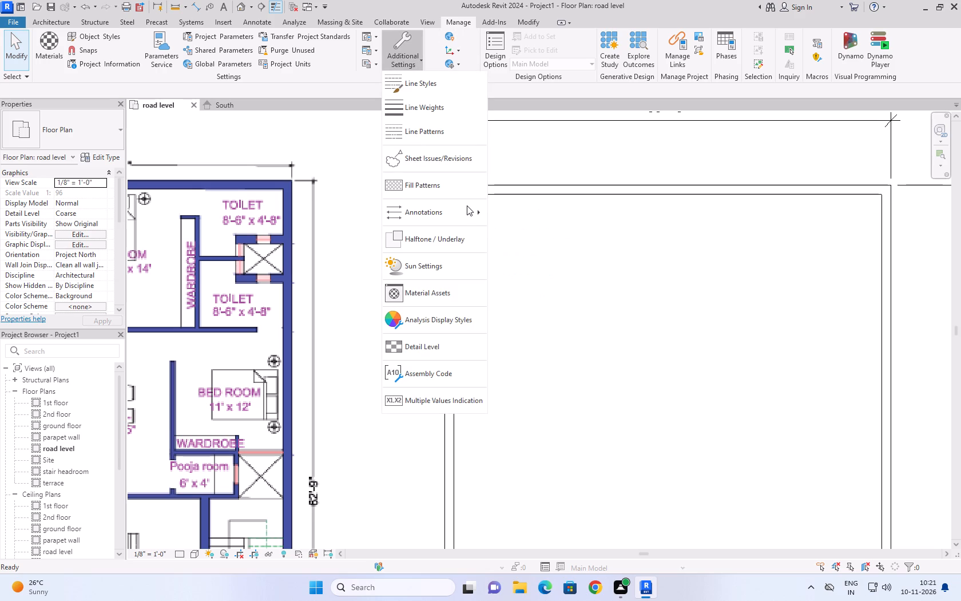
left_click(527, 234)
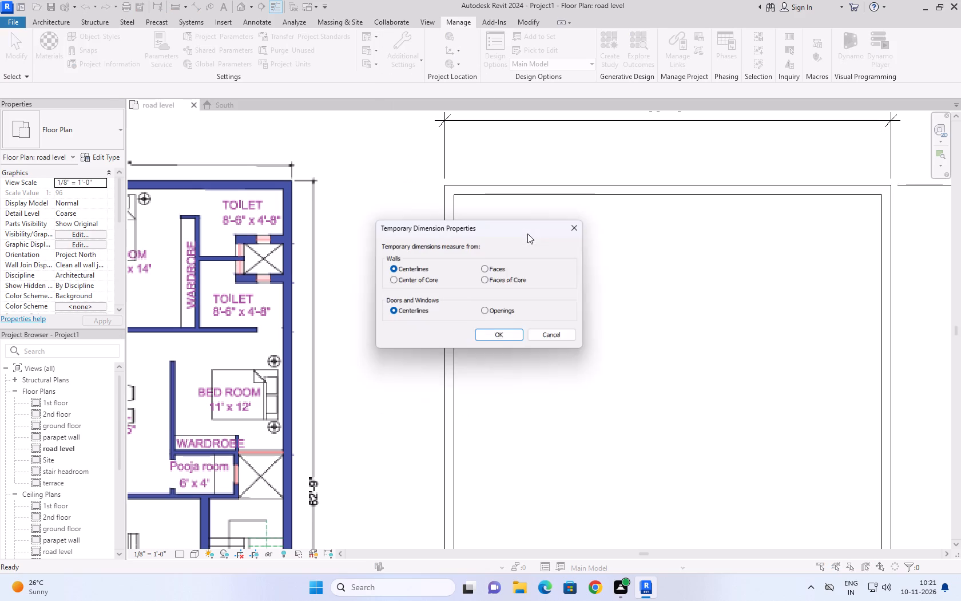
left_click(487, 271)
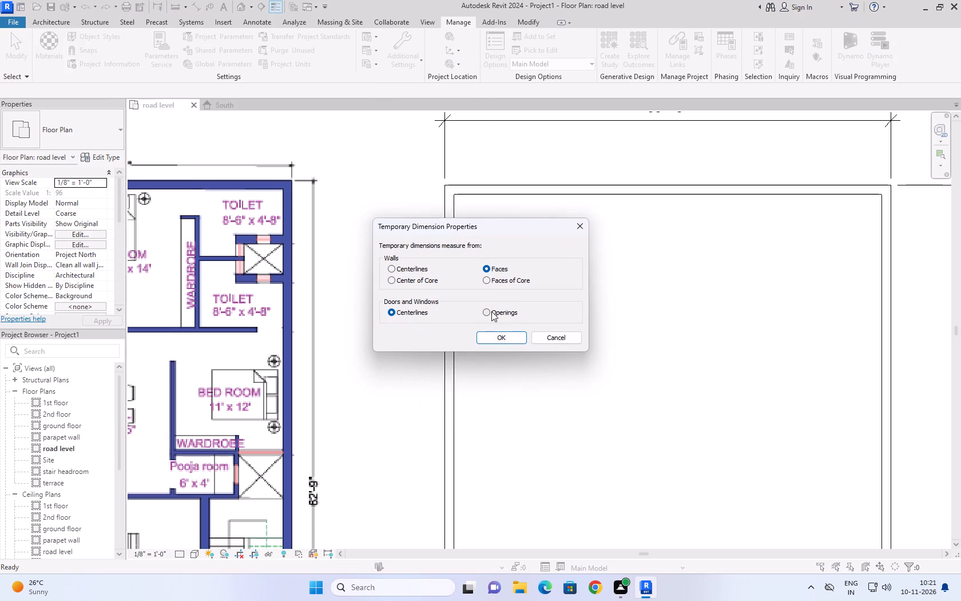
left_click(491, 311)
left_click(494, 332)
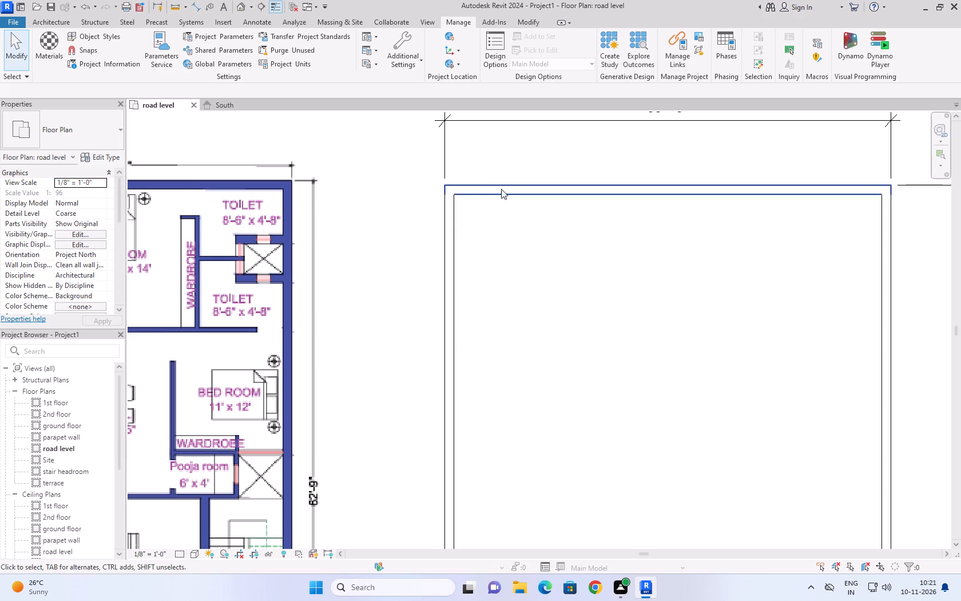
Draw the open area's 9'' east wall 14'5'' southward from the north wall, starting 10' from the west wall's inner face.
type("wa")
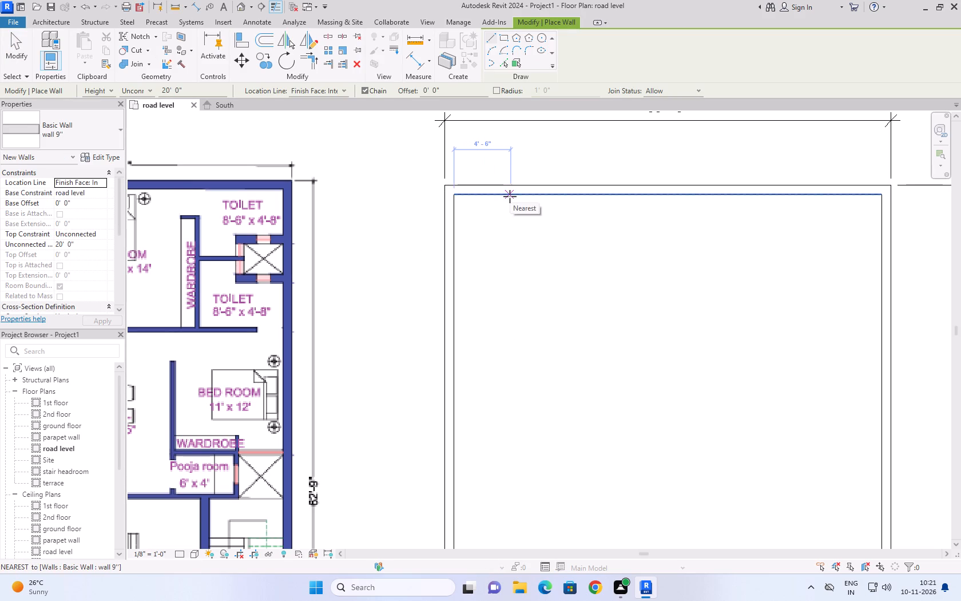
scroll(510, 196, "down", 3)
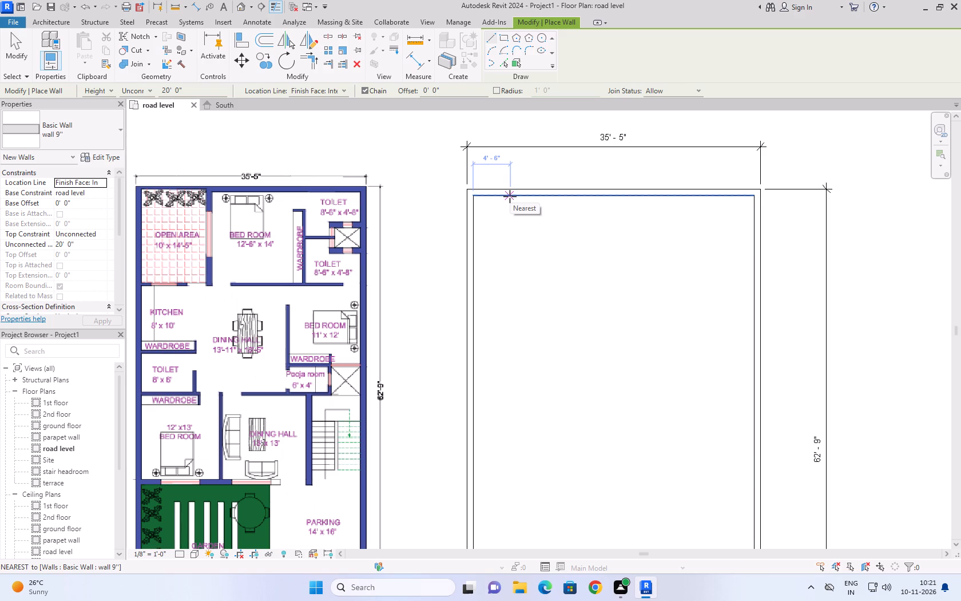
type("10'")
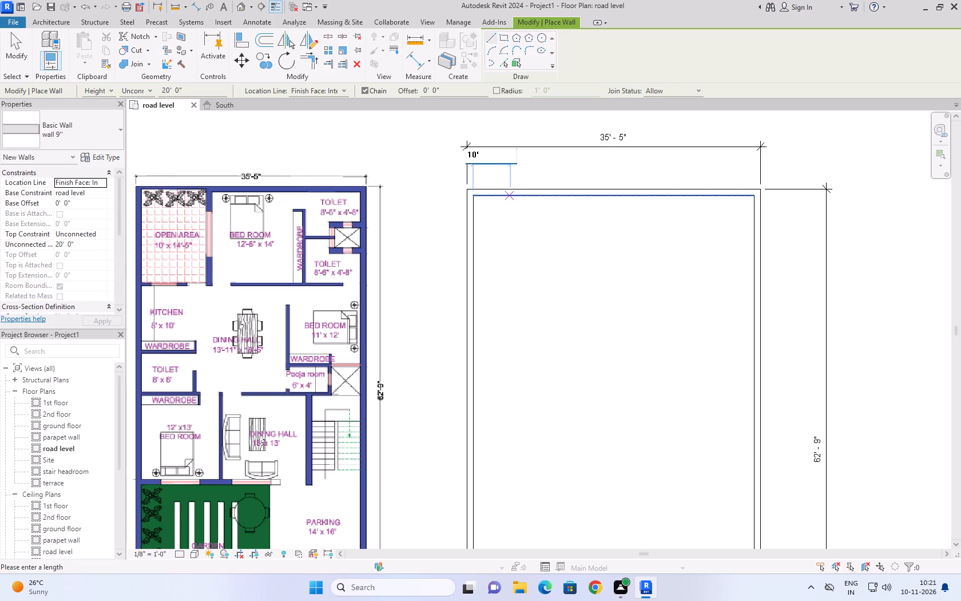
key("Return")
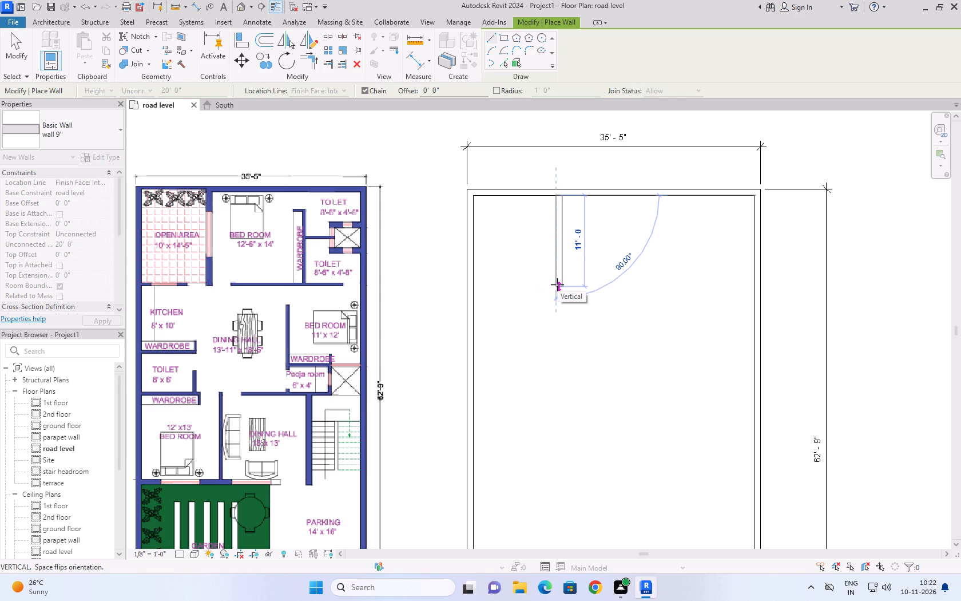
type("14'5''")
key("Return")
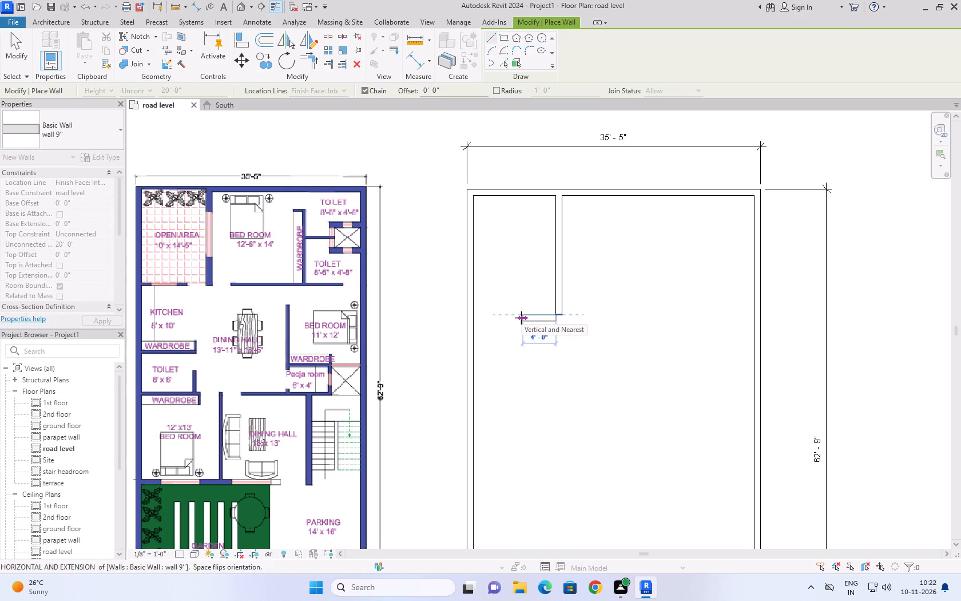
left_click(99, 128)
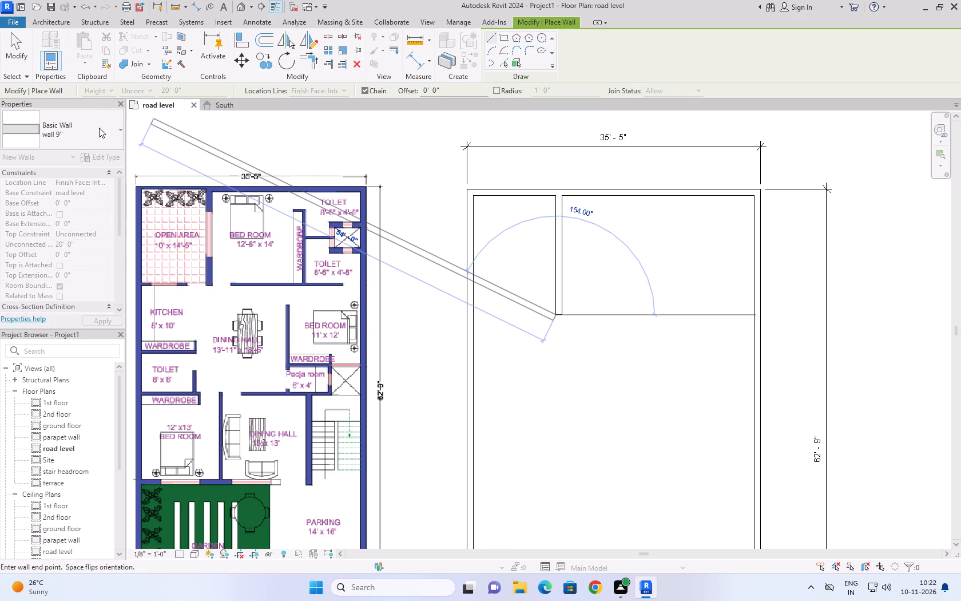
left_click(7, 47)
left_click(84, 127)
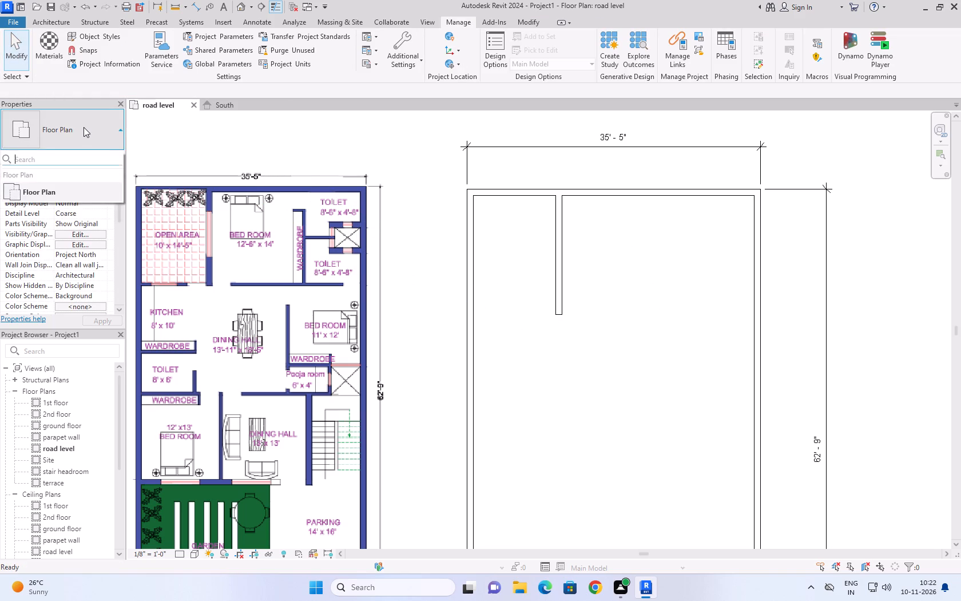
left_click(84, 127)
Draw a 4.5'' wall from the open area wall's south end to the west wall, flipping its thickness to the north side.
type("wa")
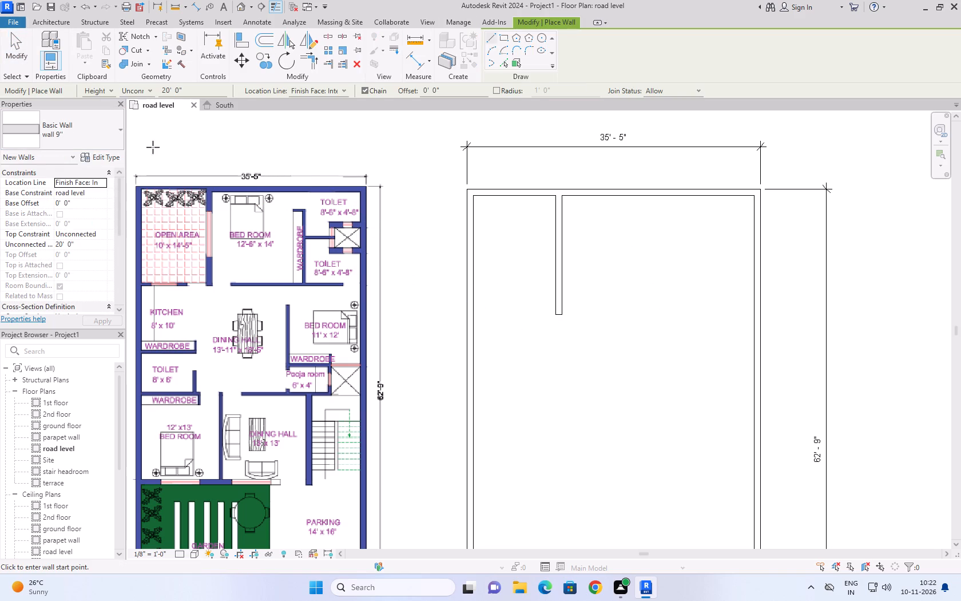
left_click(106, 126)
left_click(54, 242)
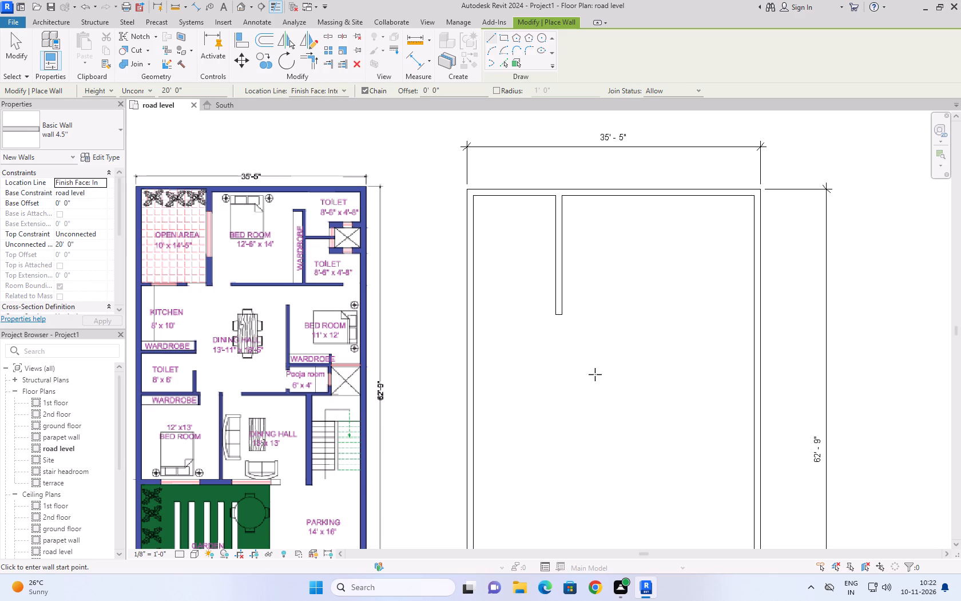
left_click(556, 316)
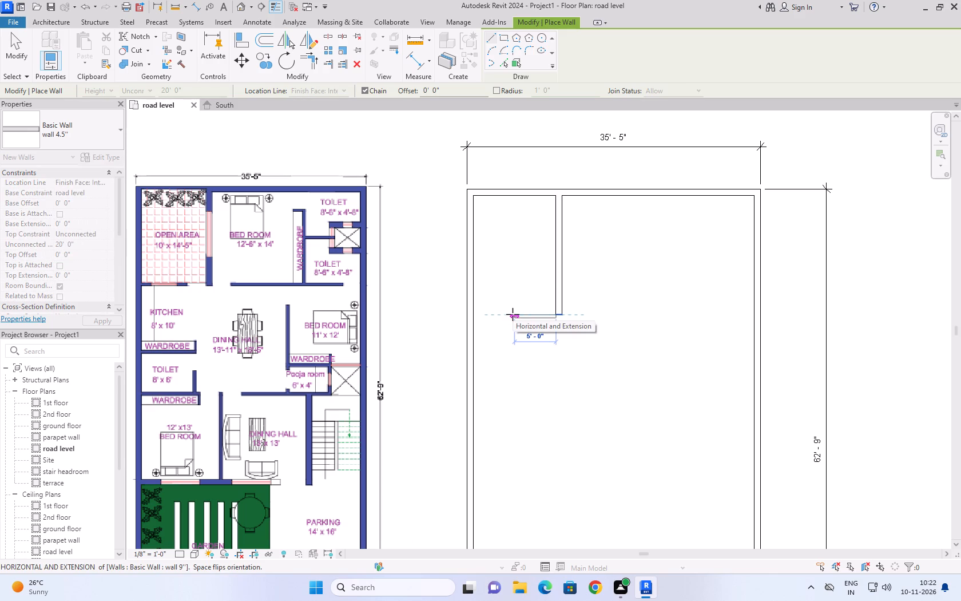
key("space")
left_click(471, 318)
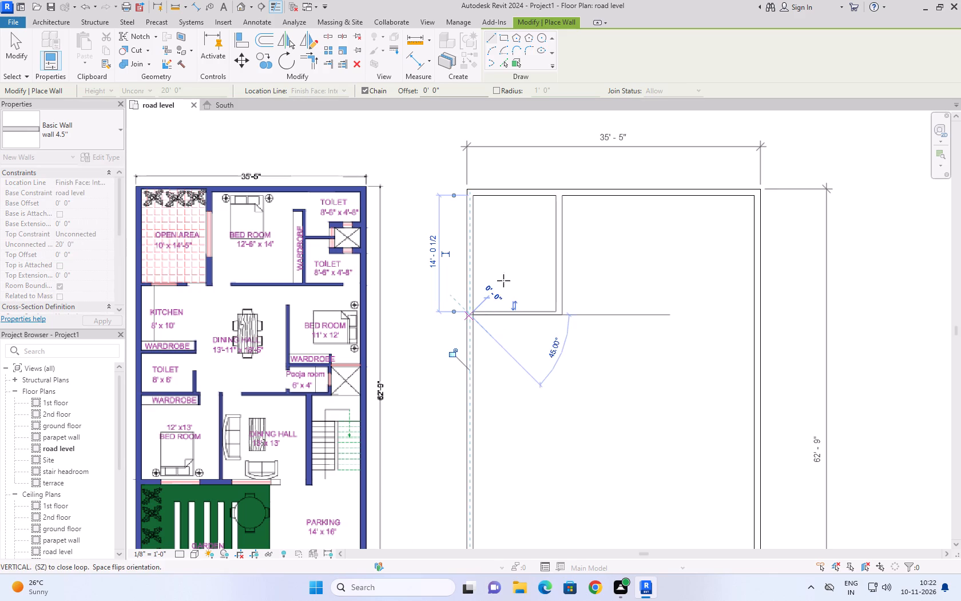
key("Escape")
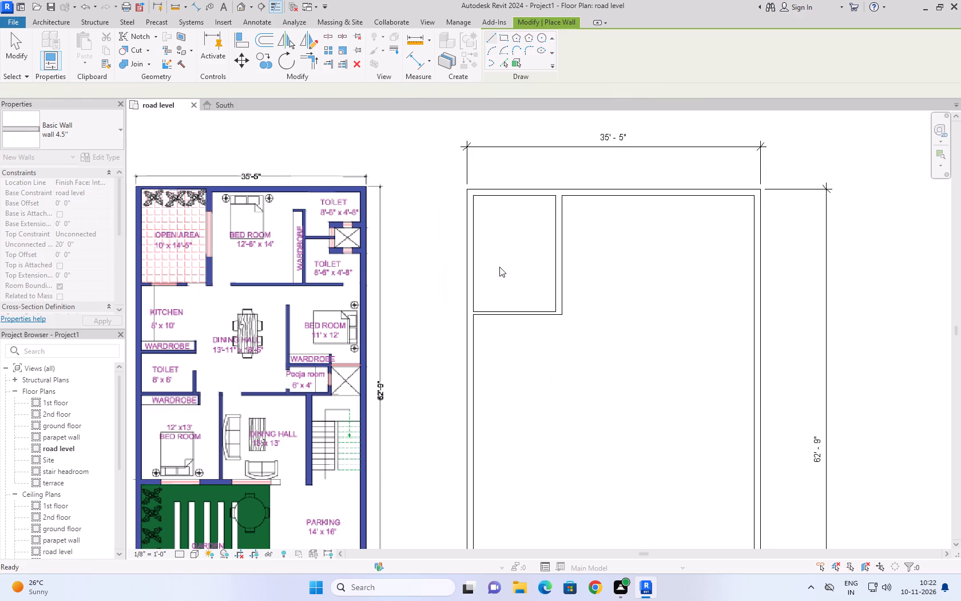
key("Escape")
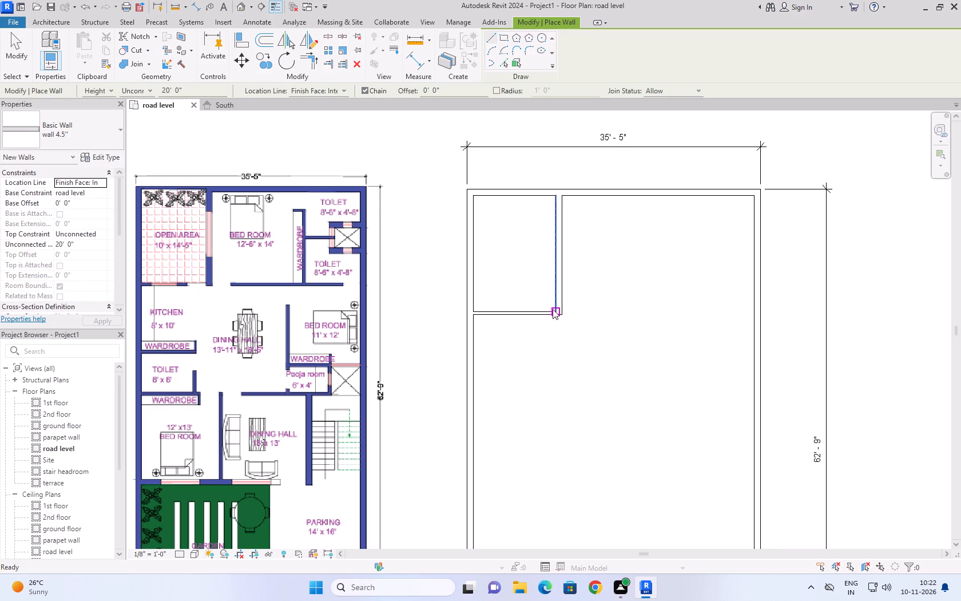
Extend the new 4.5'' wall's east end to the east outer wall and deselect it.
left_click(547, 311)
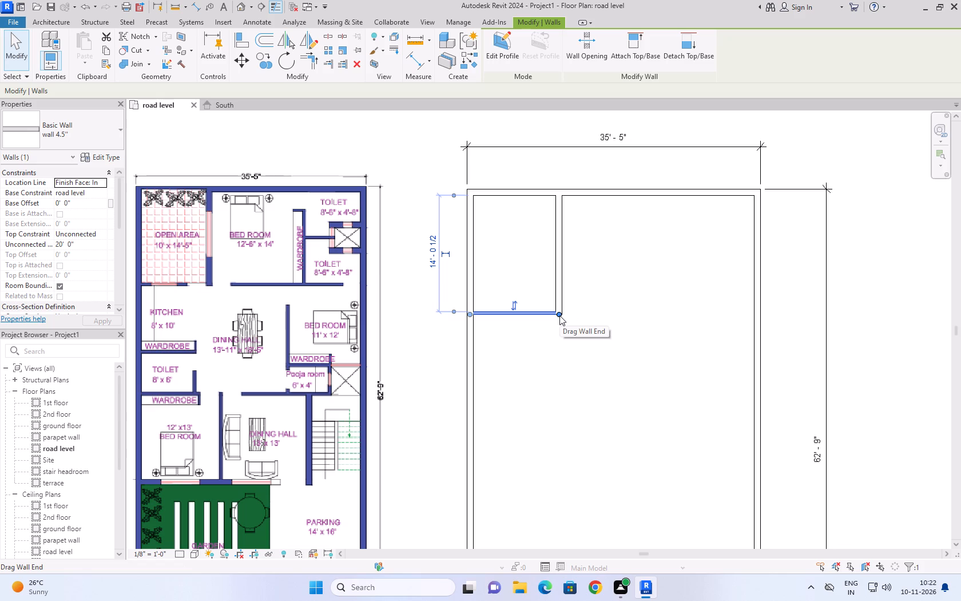
left_click_drag(559, 315, 624, 322)
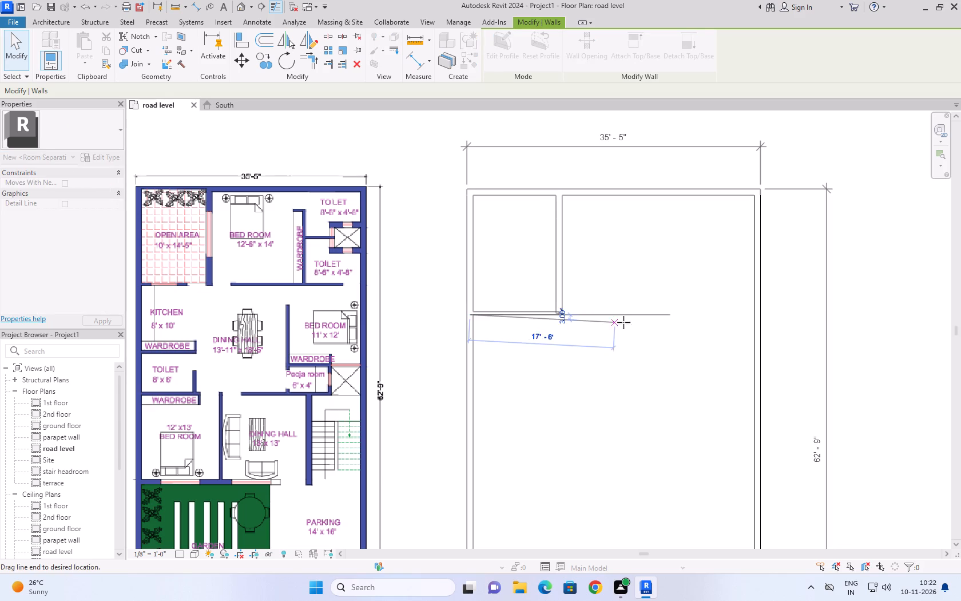
left_click_drag(624, 322, 755, 312)
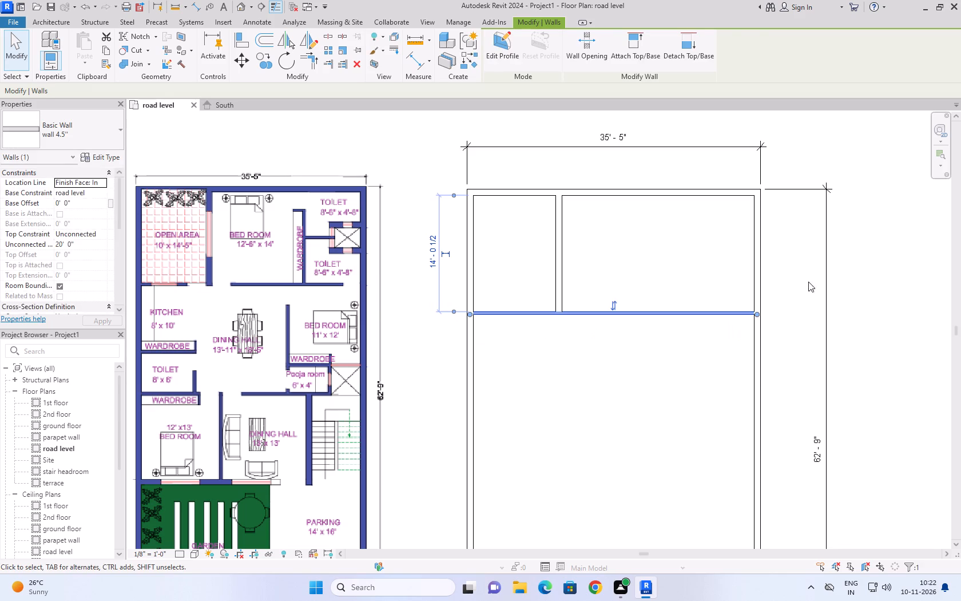
key("Escape")
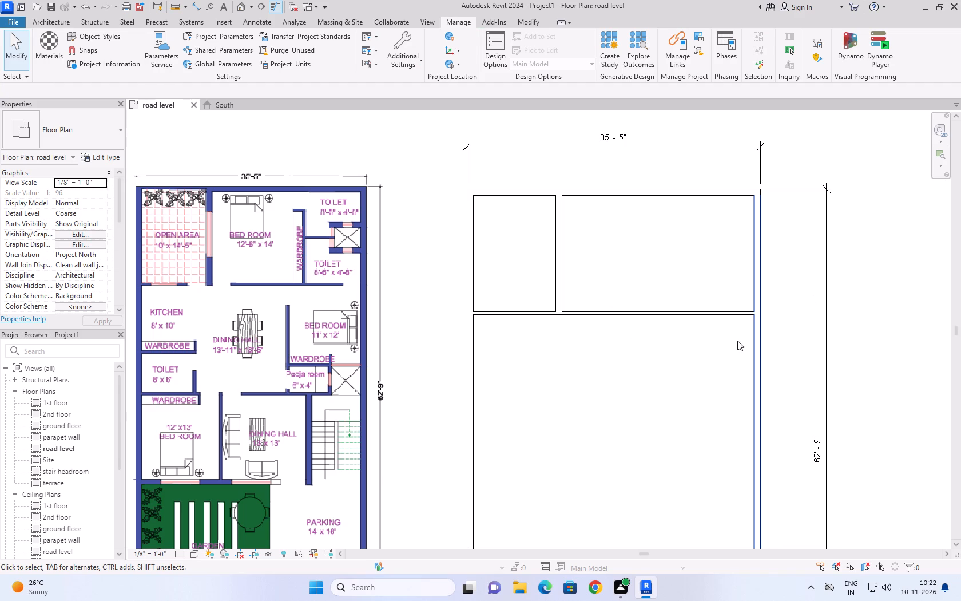
Draw a 4.5'' wall from the north wall down to the horizontal 4.5'' wall, starting 8'6'' from the east wall's inner face.
type("wa")
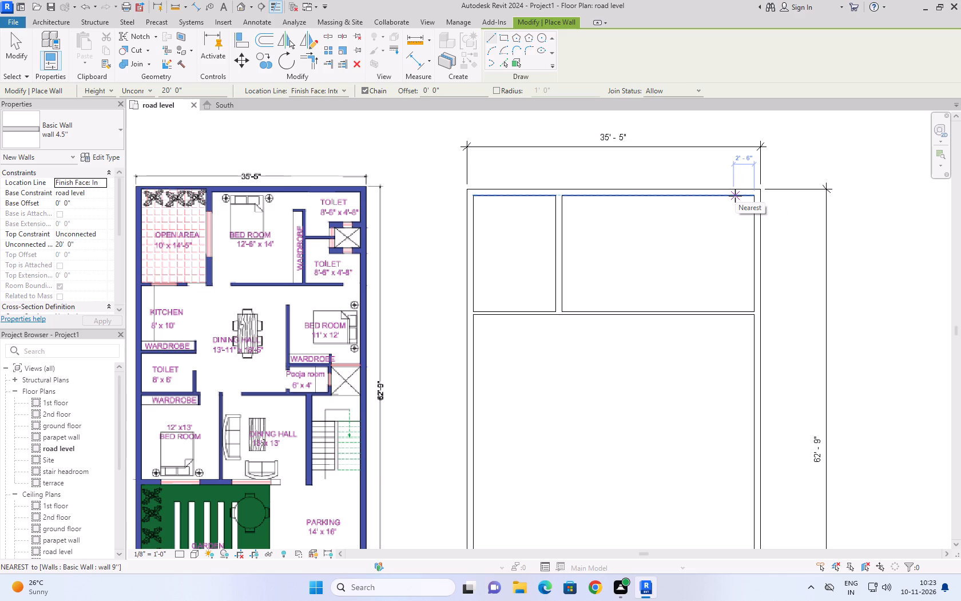
type("8'")
type("6''")
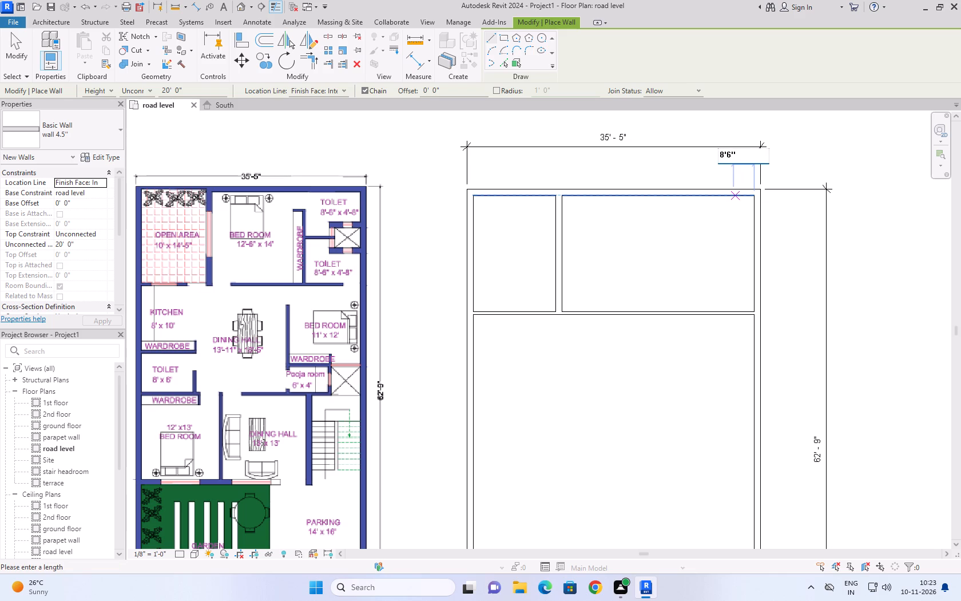
key("Return")
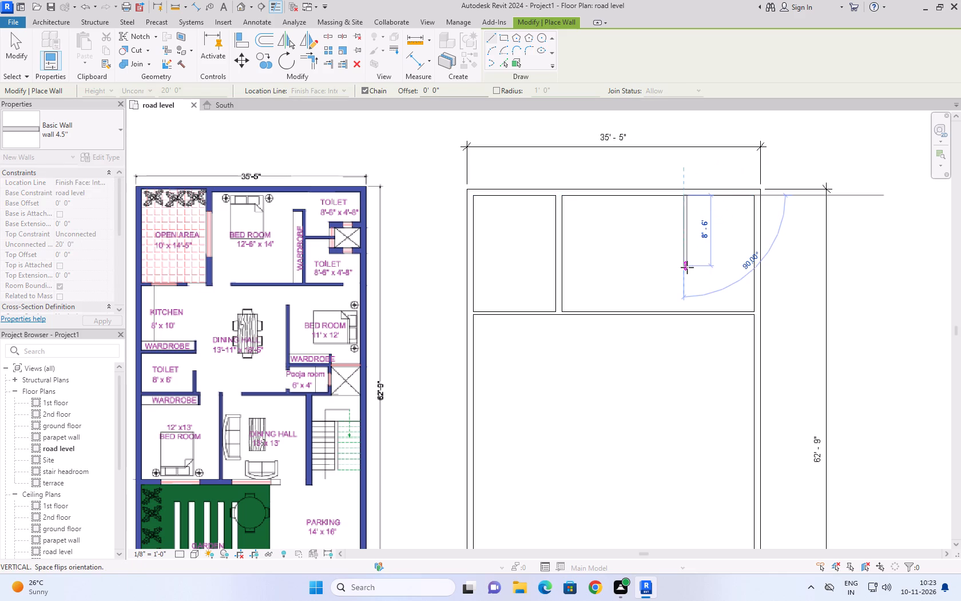
left_click(686, 311)
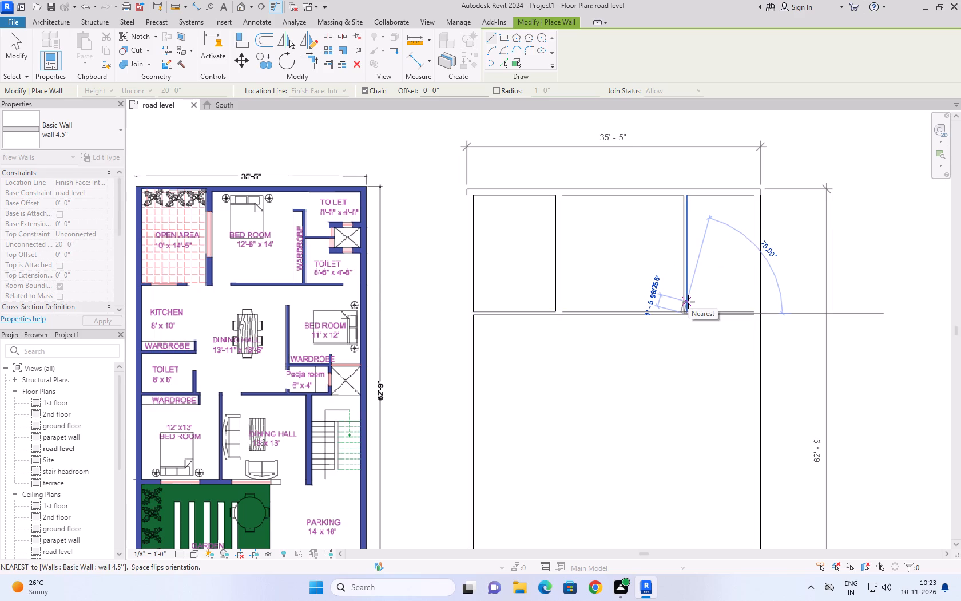
key("Escape")
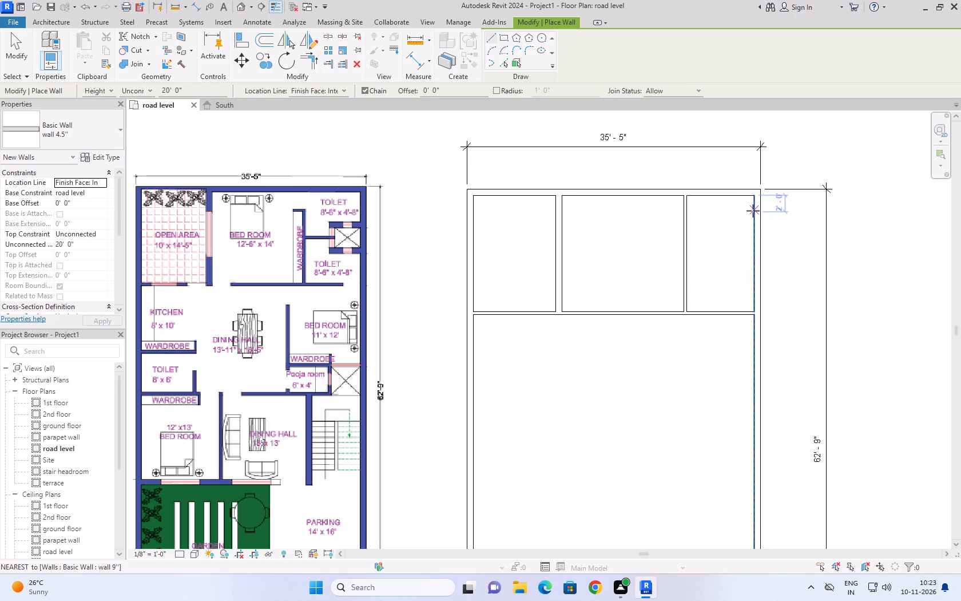
Draw a 3' by 3' duct in 4.5'' walls against the east wall, starting 4'8'' south of the north wall's inner face.
type("4'")
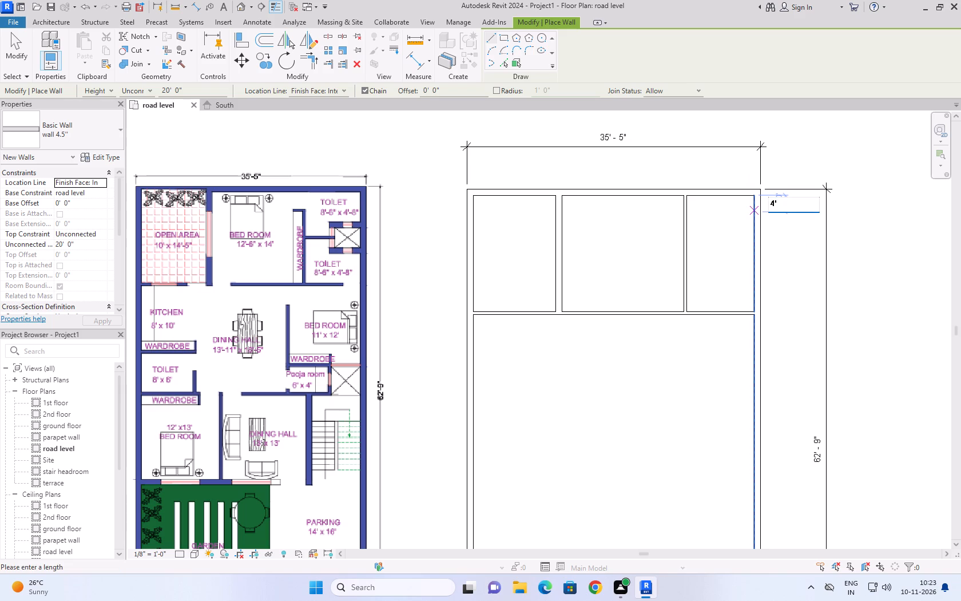
type("8''")
key("Return")
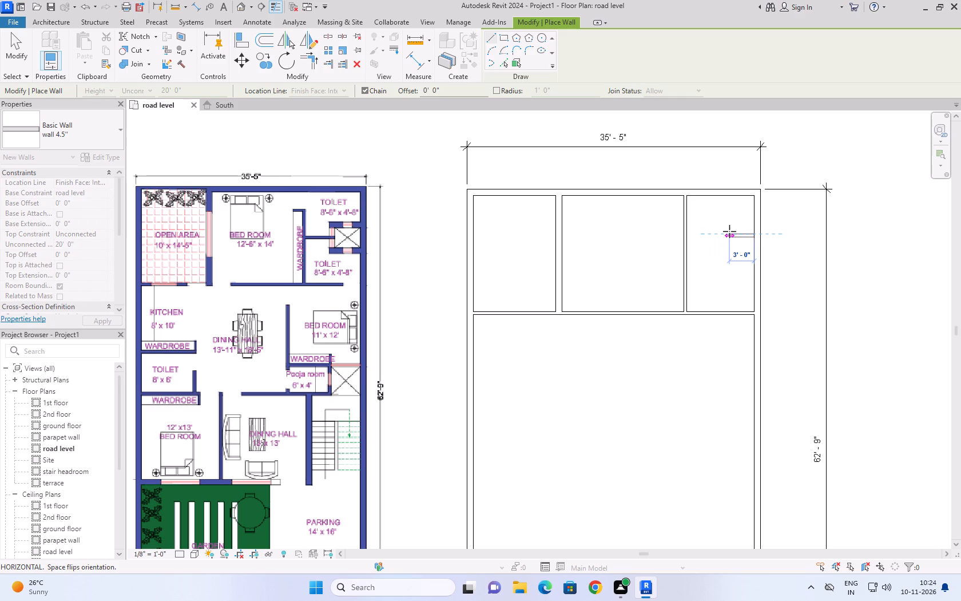
left_click(729, 231)
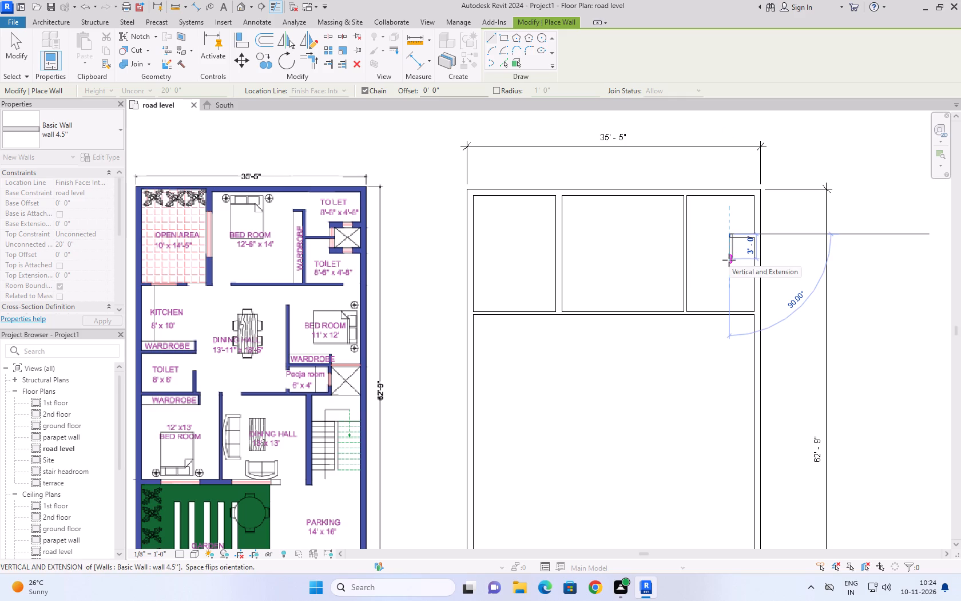
left_click(729, 260)
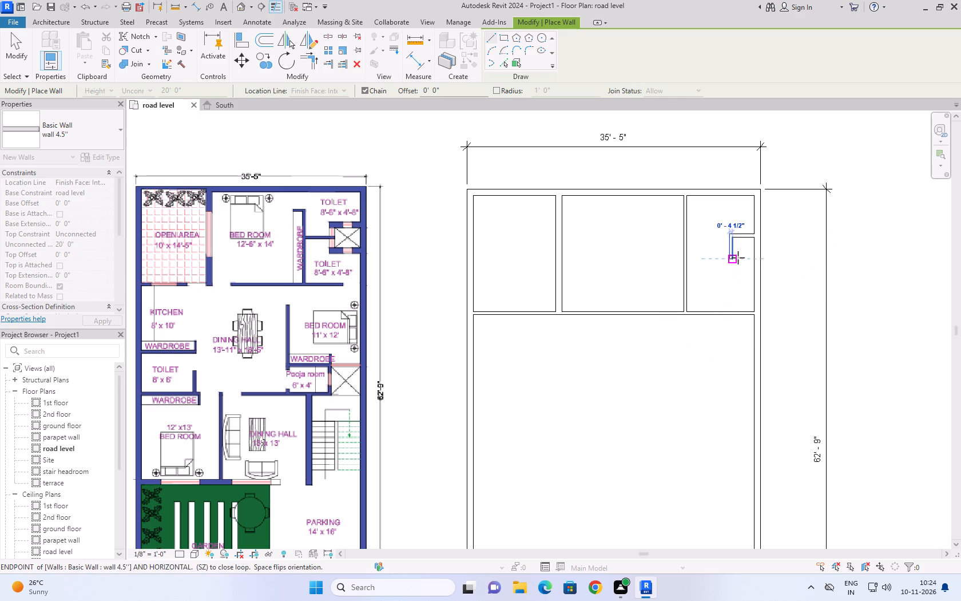
left_click(752, 258)
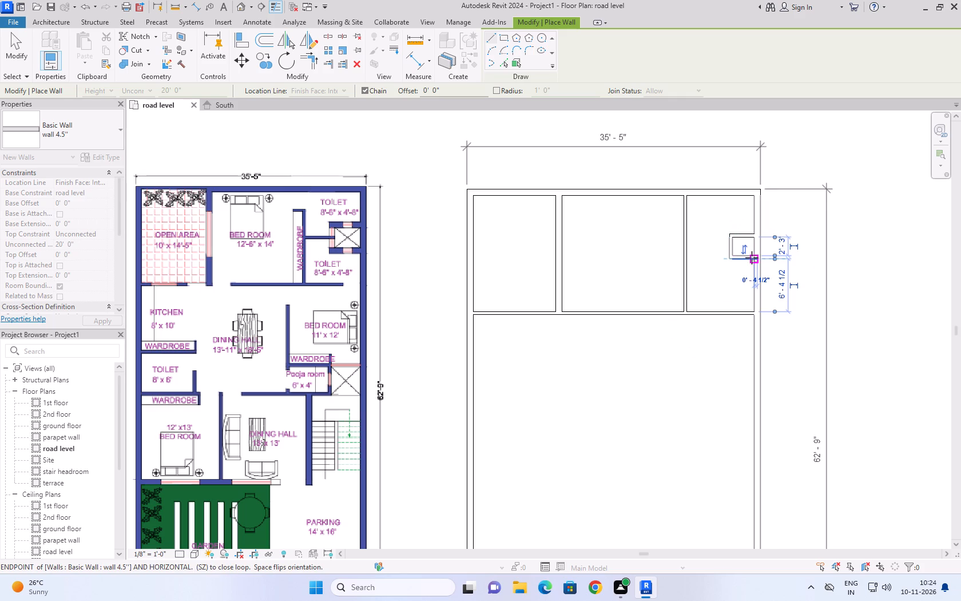
key("Escape")
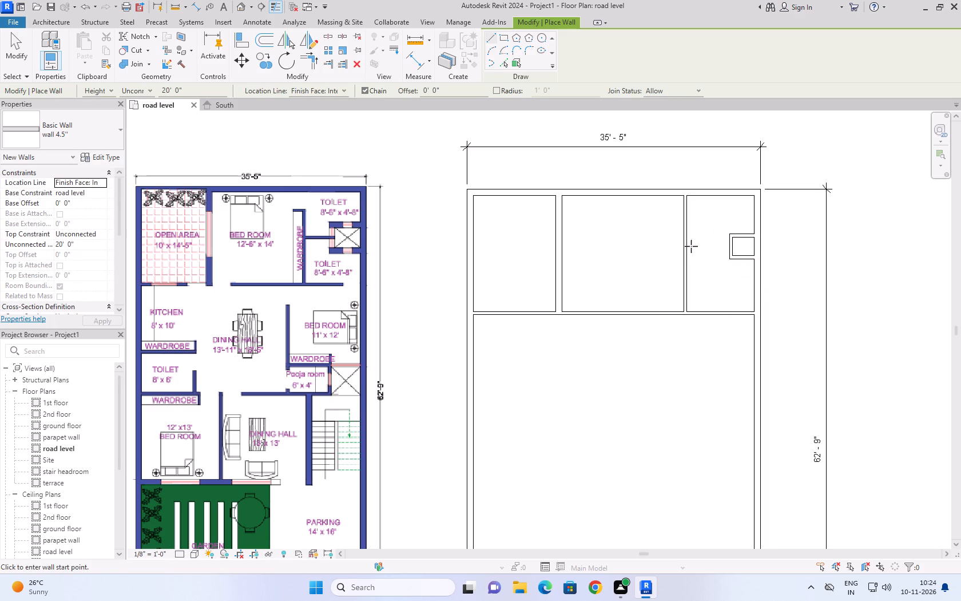
Draw a 4.5'' wall between the two toilets, from the midpoint of the duct's west wall to the toilets' west wall.
left_click(730, 247)
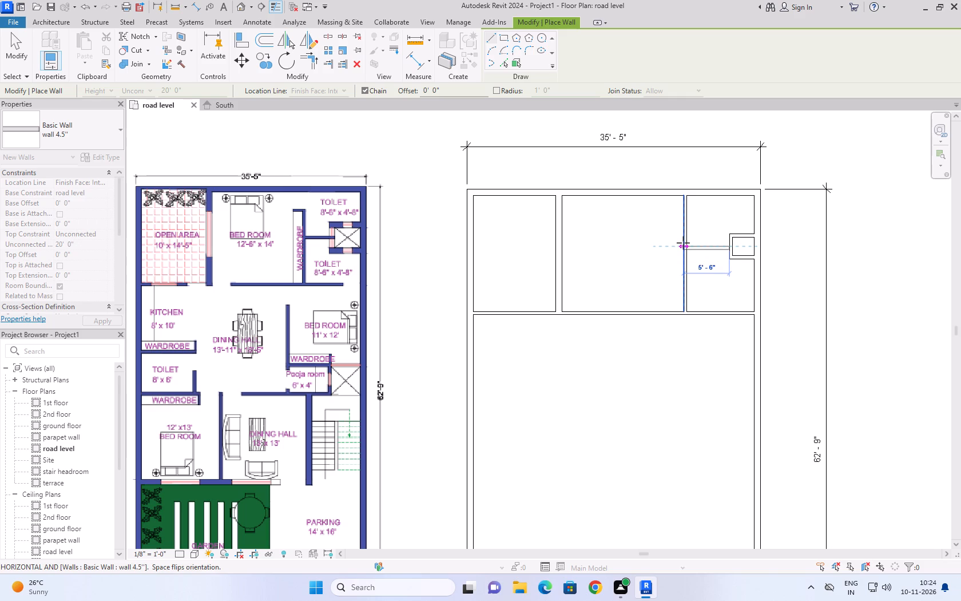
left_click(683, 243)
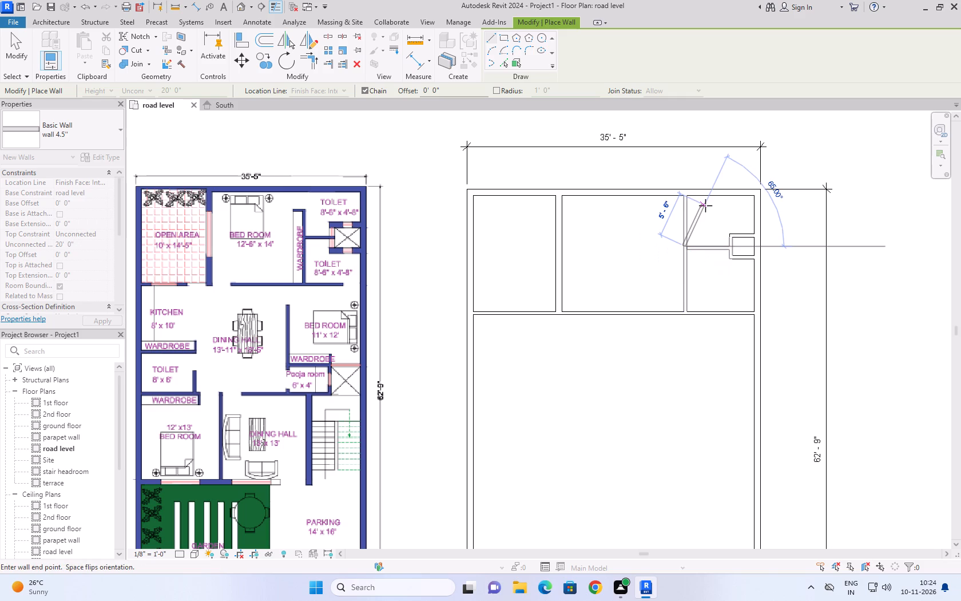
key("Escape")
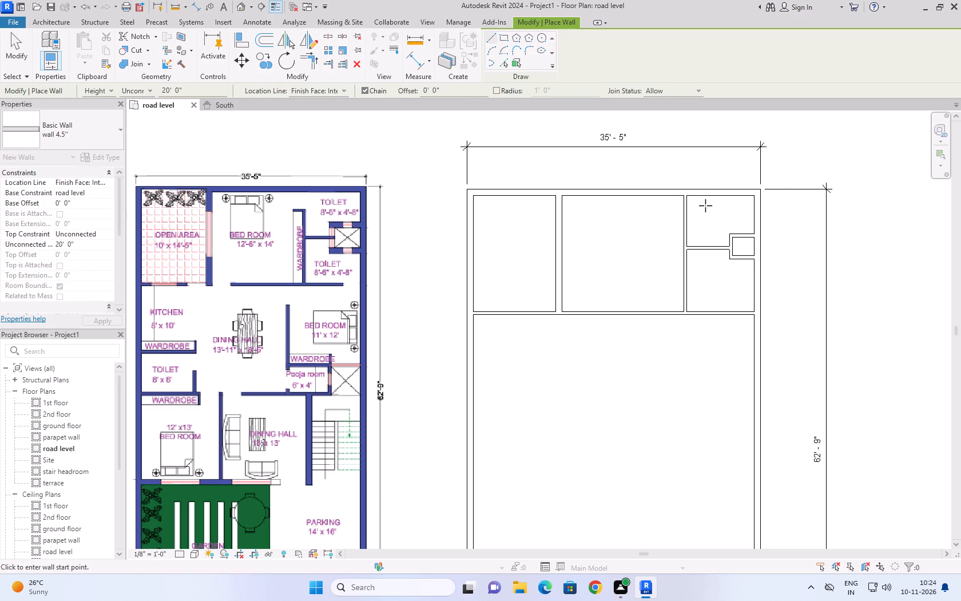
key("Escape")
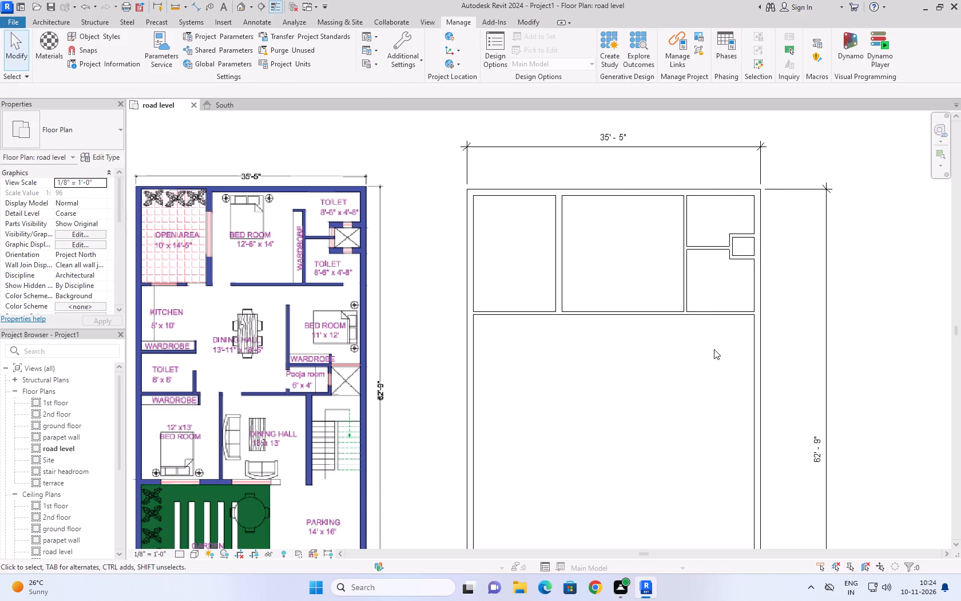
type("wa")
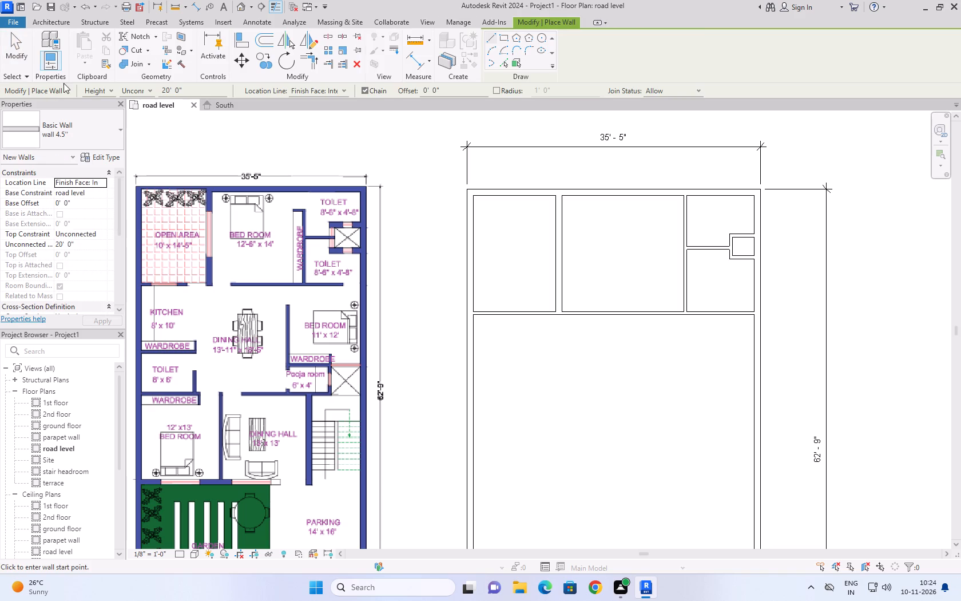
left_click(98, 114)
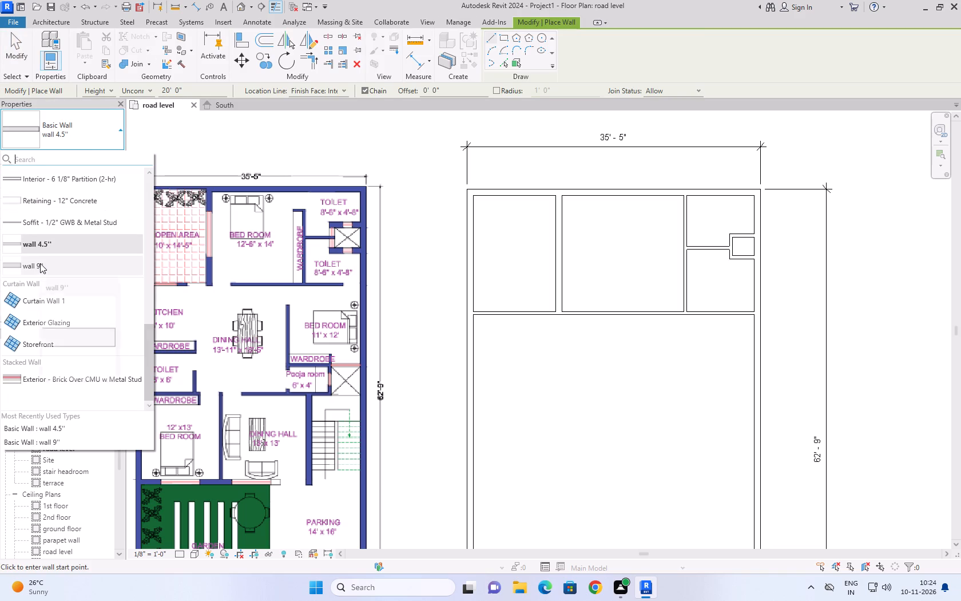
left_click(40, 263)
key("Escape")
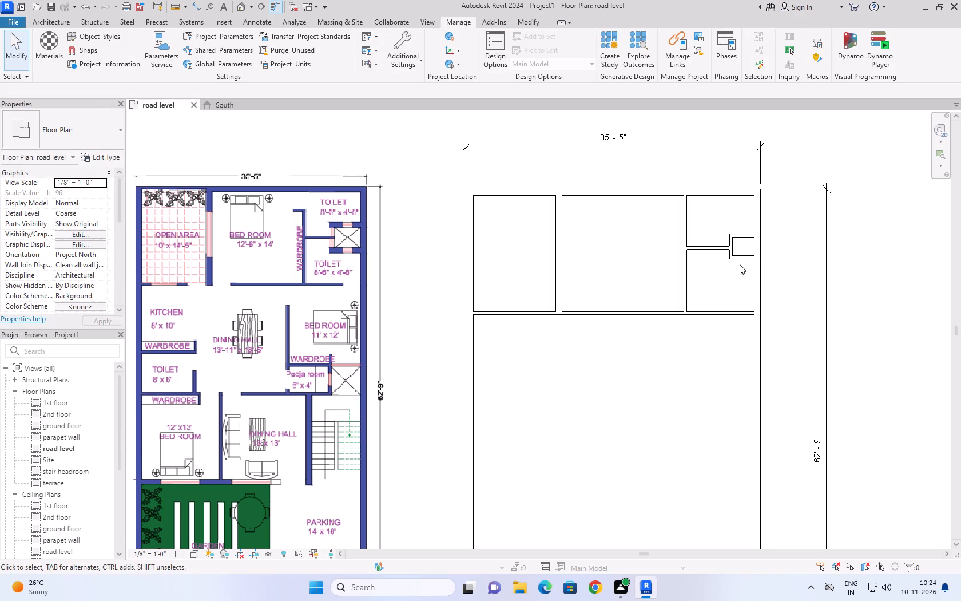
Change the duct's south, north and west walls to the wall 9'' type and deselect them.
left_click(742, 255)
left_click(72, 115)
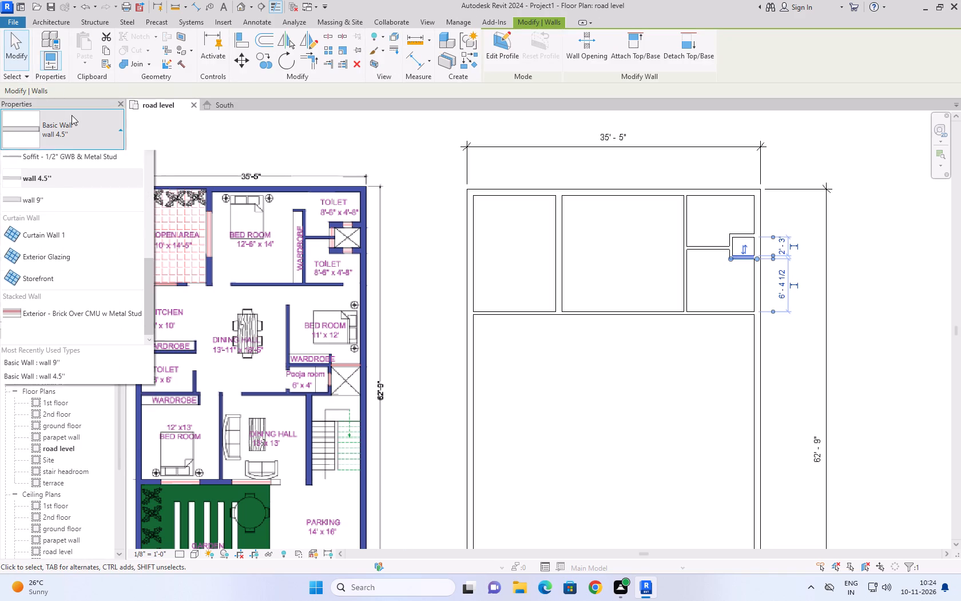
left_click(35, 266)
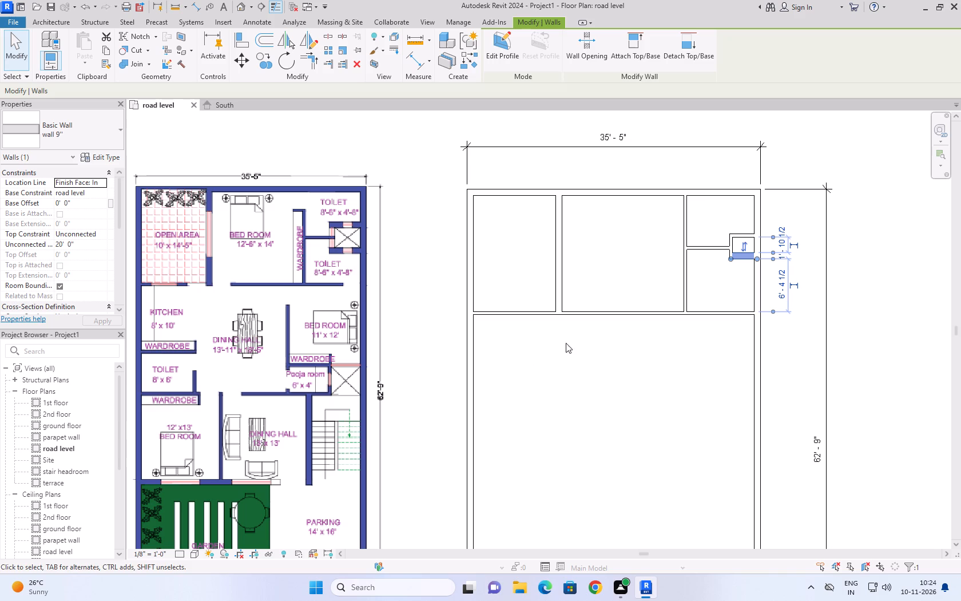
left_click(740, 235)
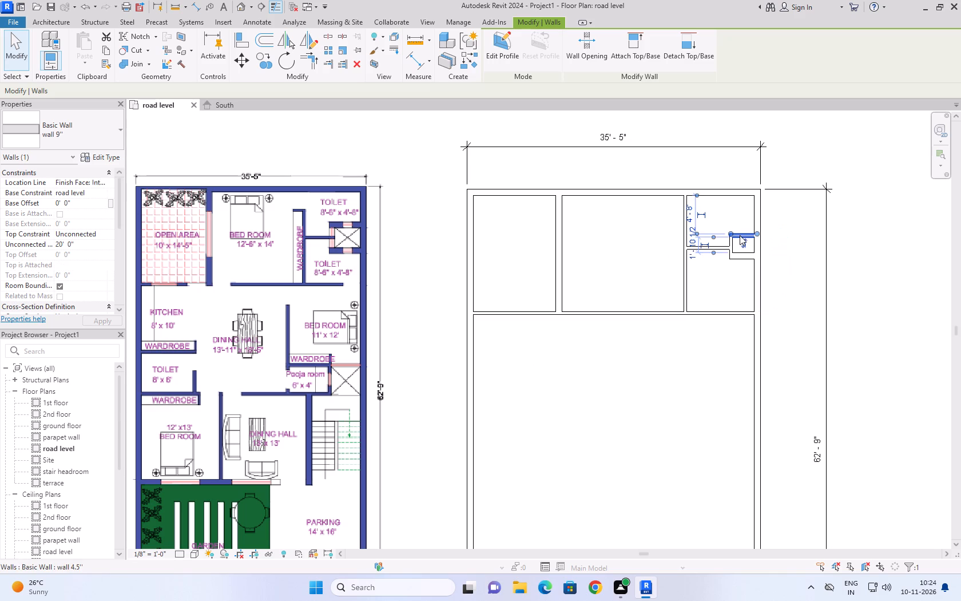
left_click(116, 139)
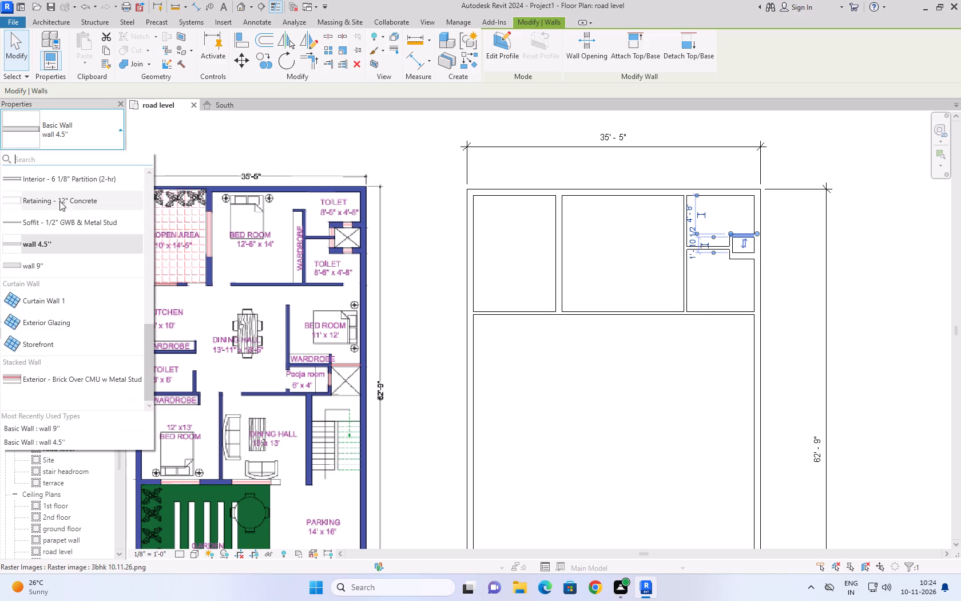
left_click(39, 260)
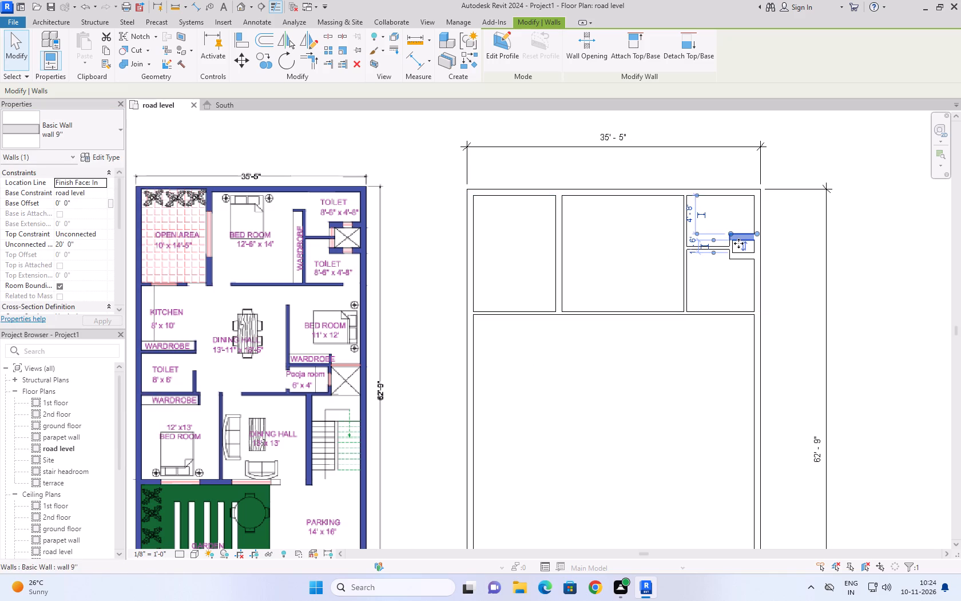
left_click(730, 247)
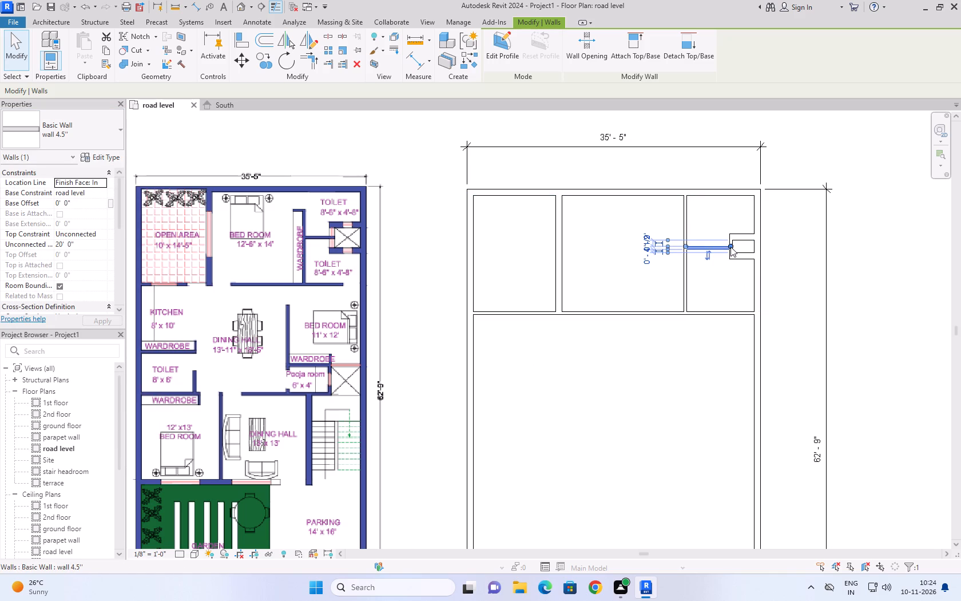
key("Escape")
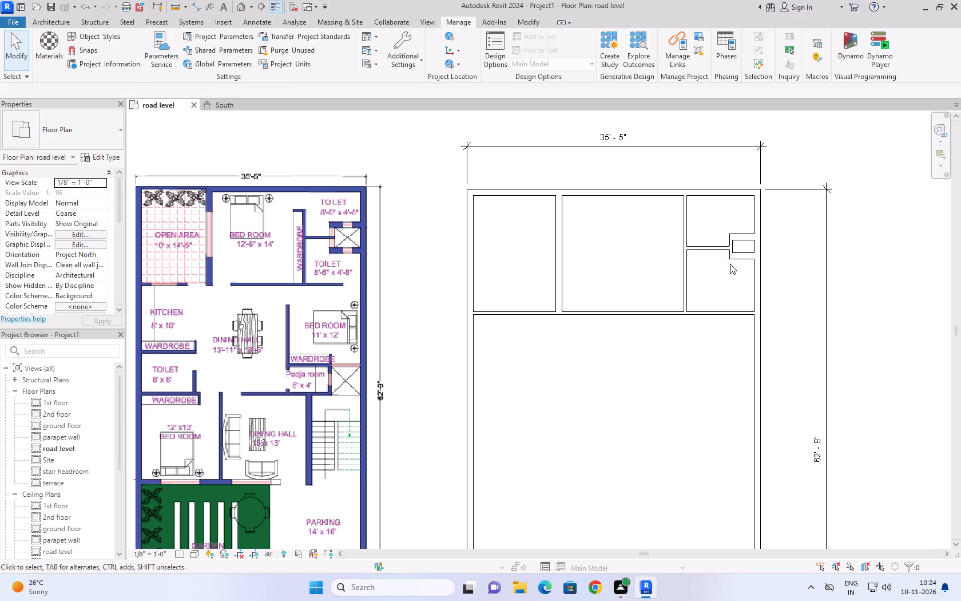
left_click(732, 242)
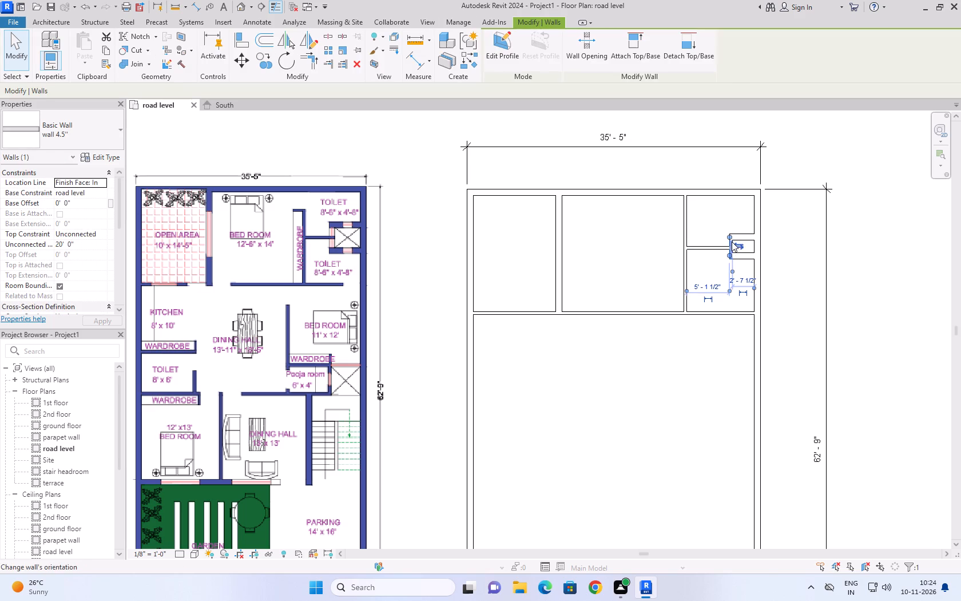
left_click(84, 139)
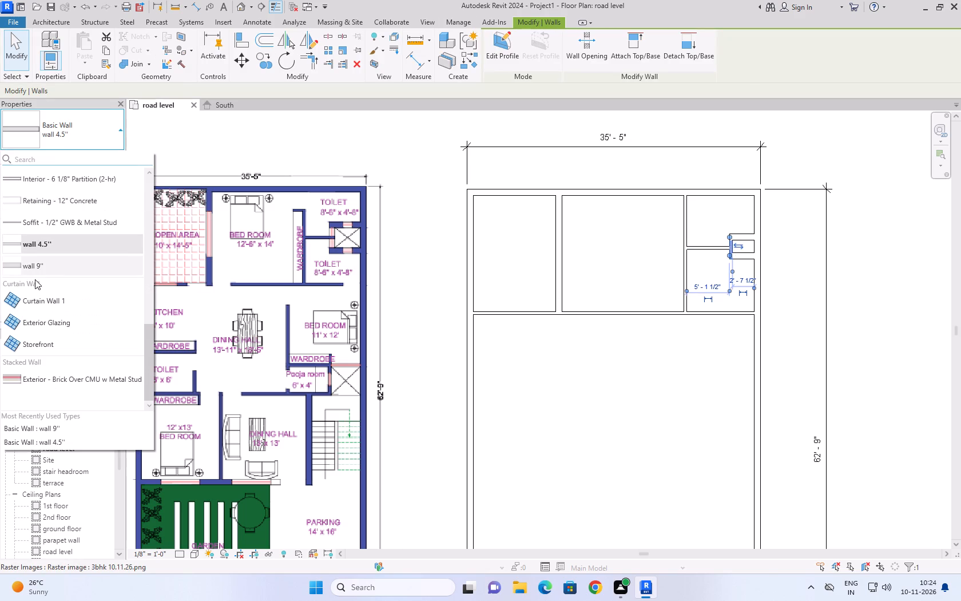
left_click(37, 270)
key("Escape")
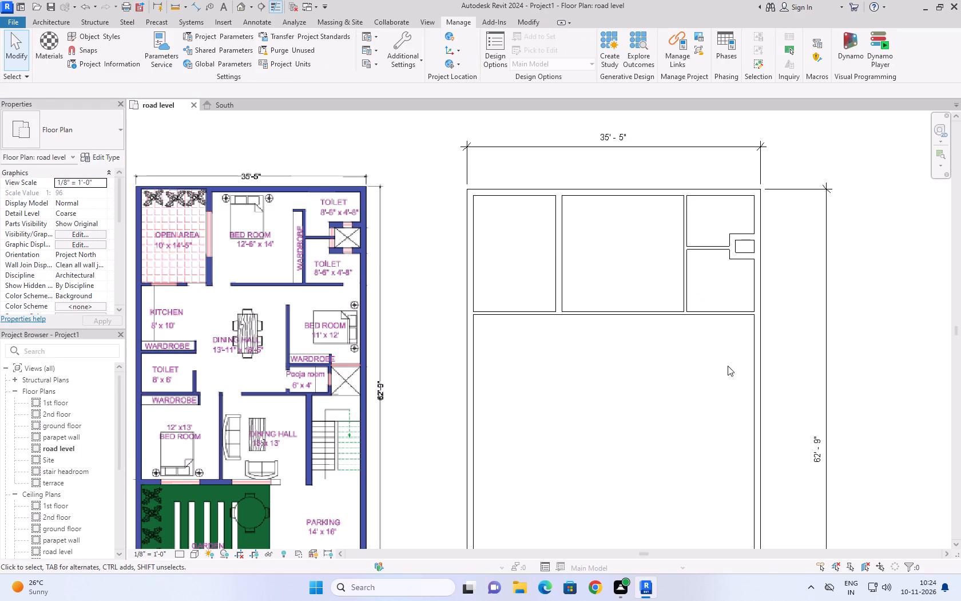
Draw two crossing diagonal model lines between opposite inner corners of the duct between the toilets.
scroll(772, 240, "up", 2)
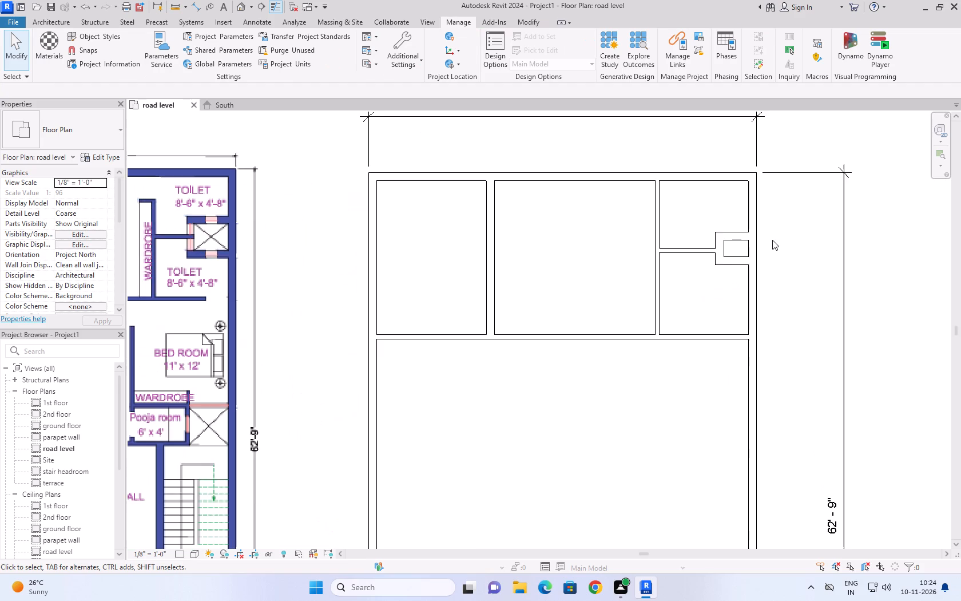
scroll(772, 240, "down", 3)
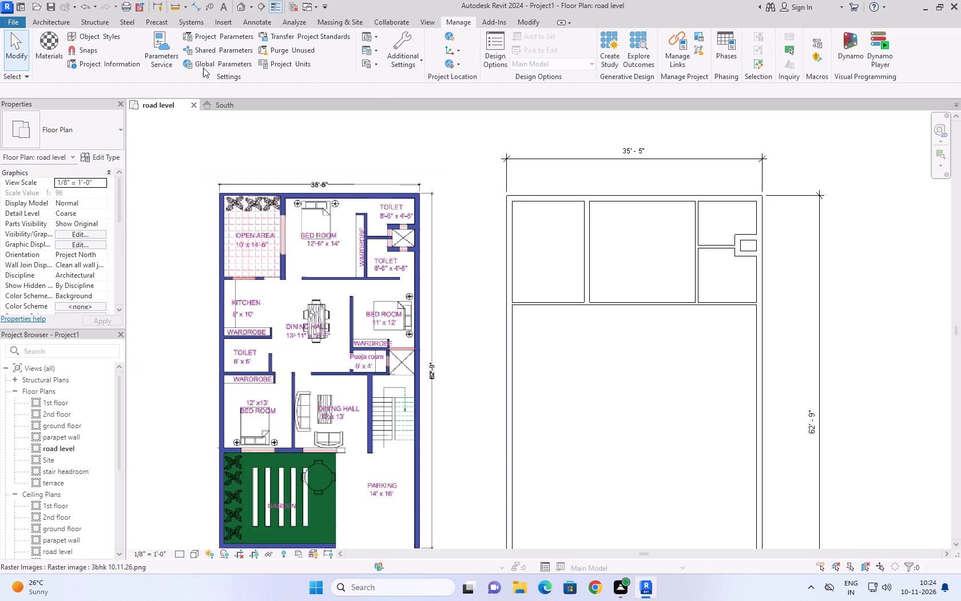
left_click(39, 22)
left_click(386, 46)
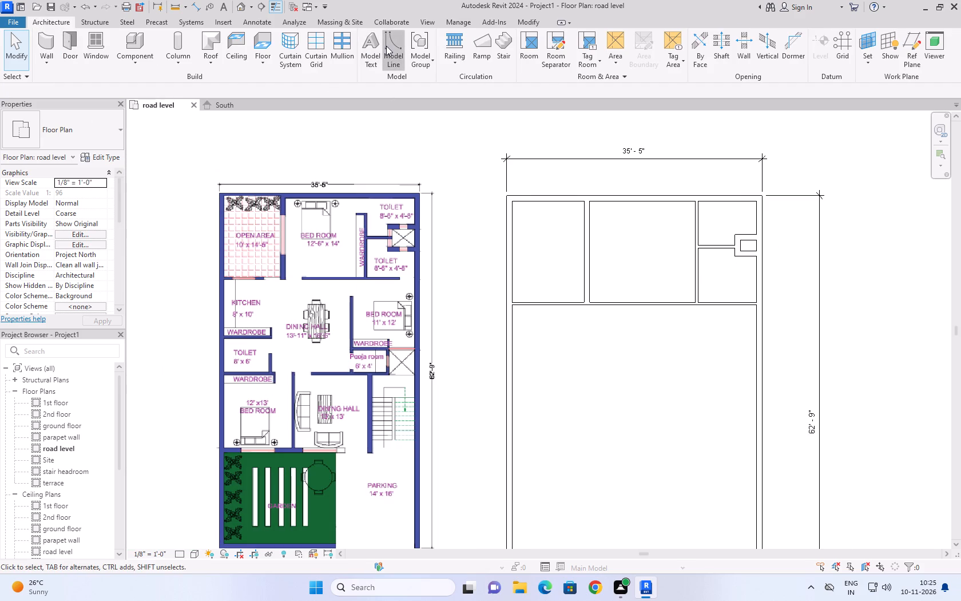
scroll(785, 244, "up", 9)
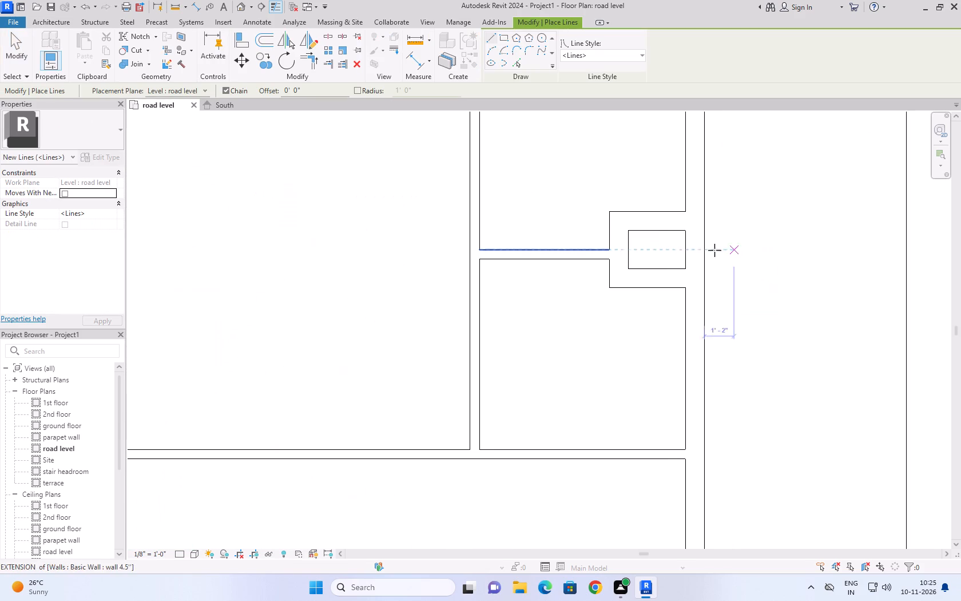
left_click(628, 230)
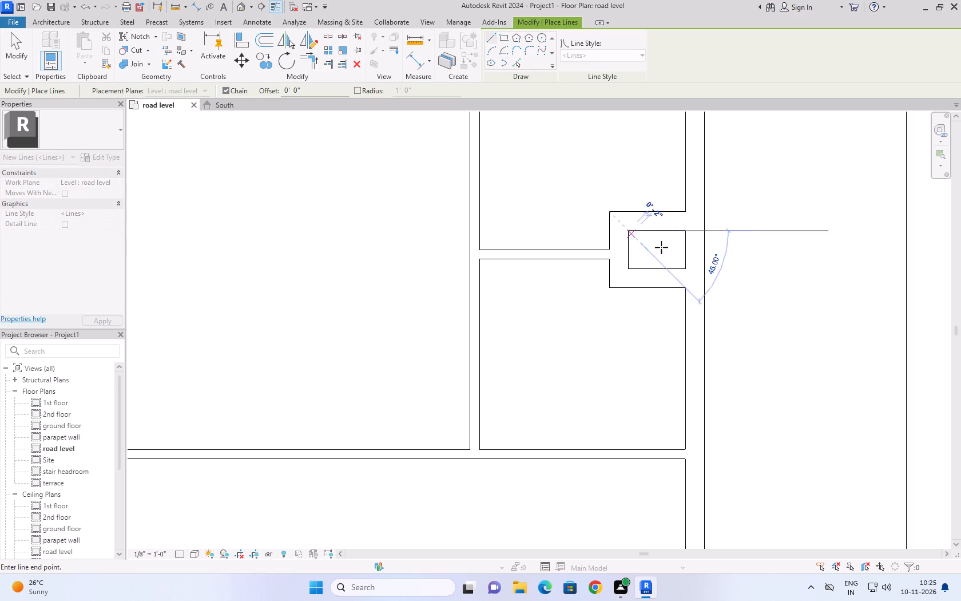
left_click(684, 268)
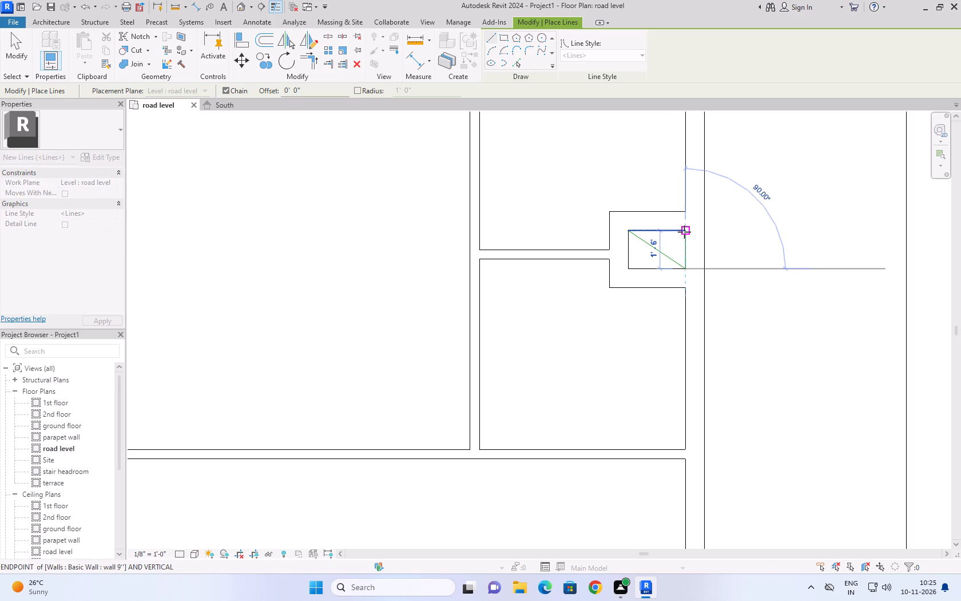
left_click(684, 231)
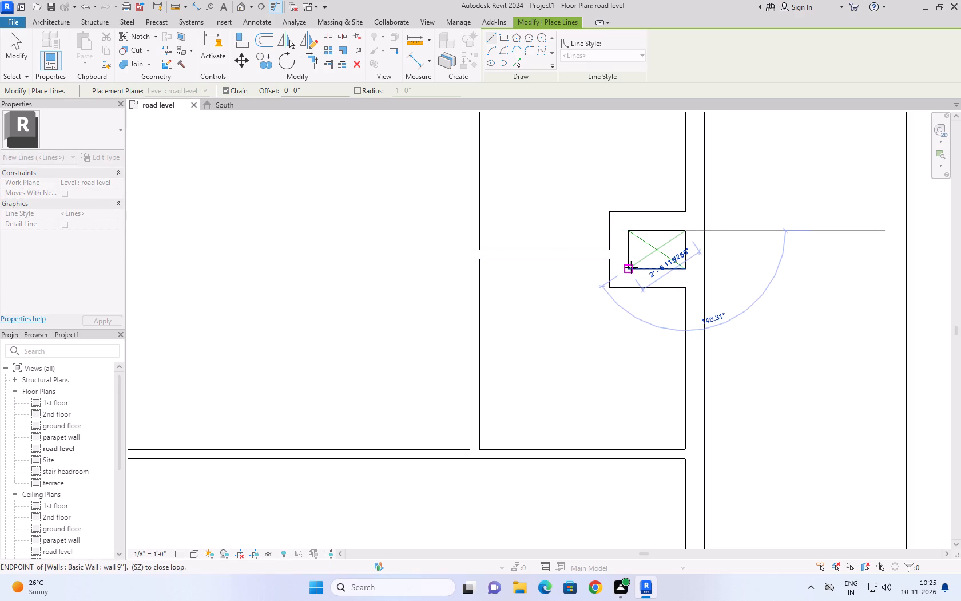
left_click(631, 267)
key("Escape")
scroll(777, 238, "down", 5)
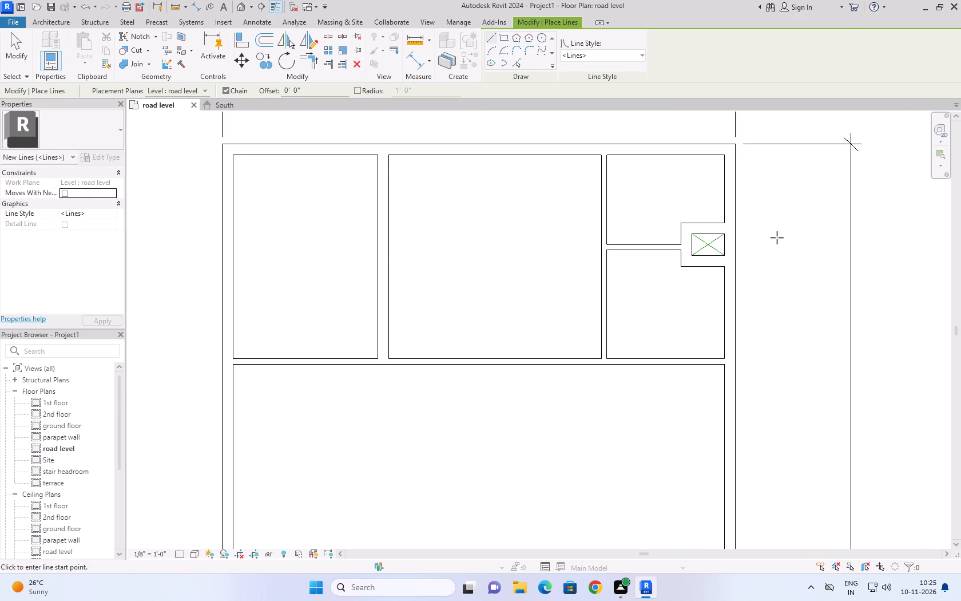
scroll(777, 238, "down", 5)
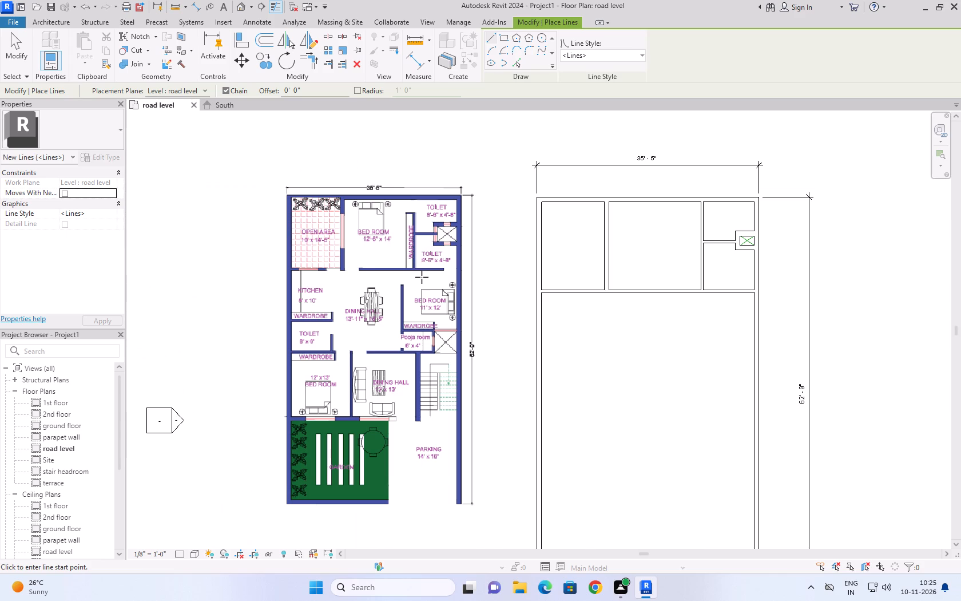
scroll(422, 277, "up", 2)
middle_click_drag(591, 207, 479, 228)
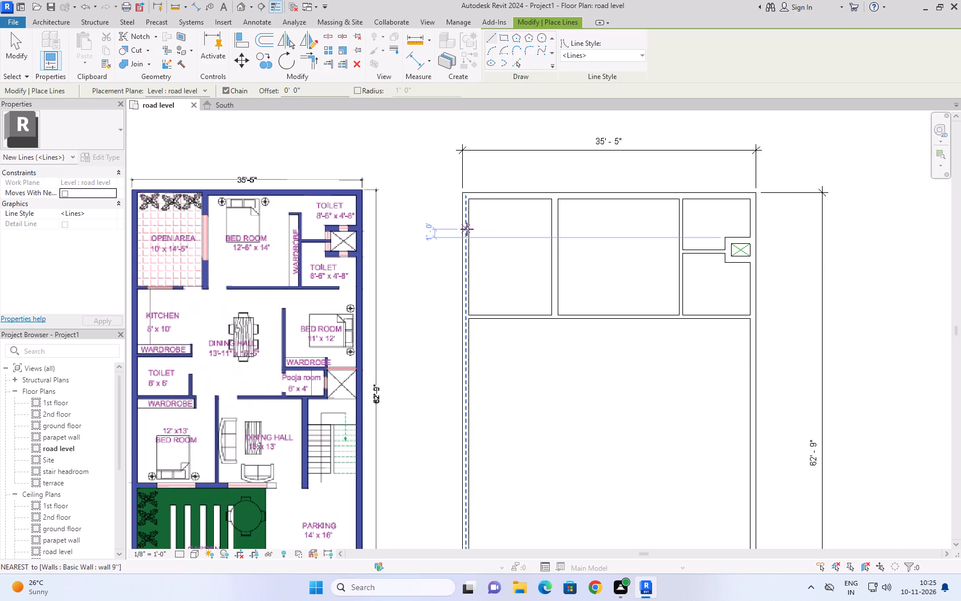
key("Escape")
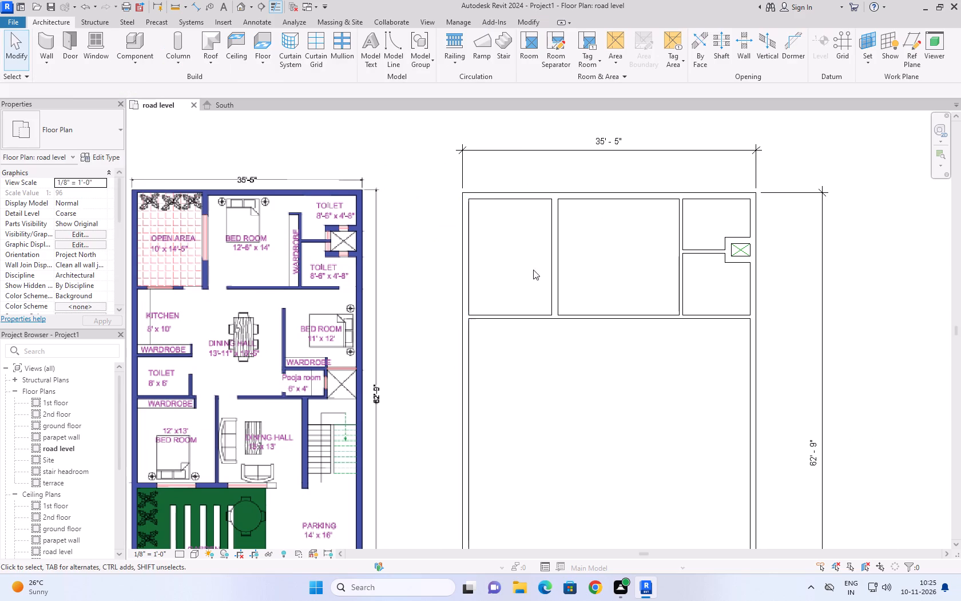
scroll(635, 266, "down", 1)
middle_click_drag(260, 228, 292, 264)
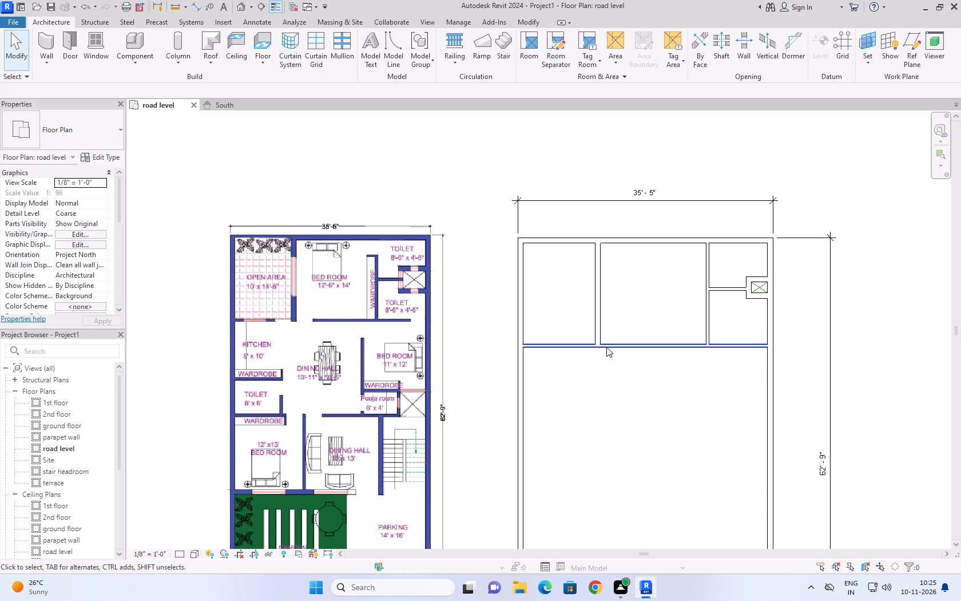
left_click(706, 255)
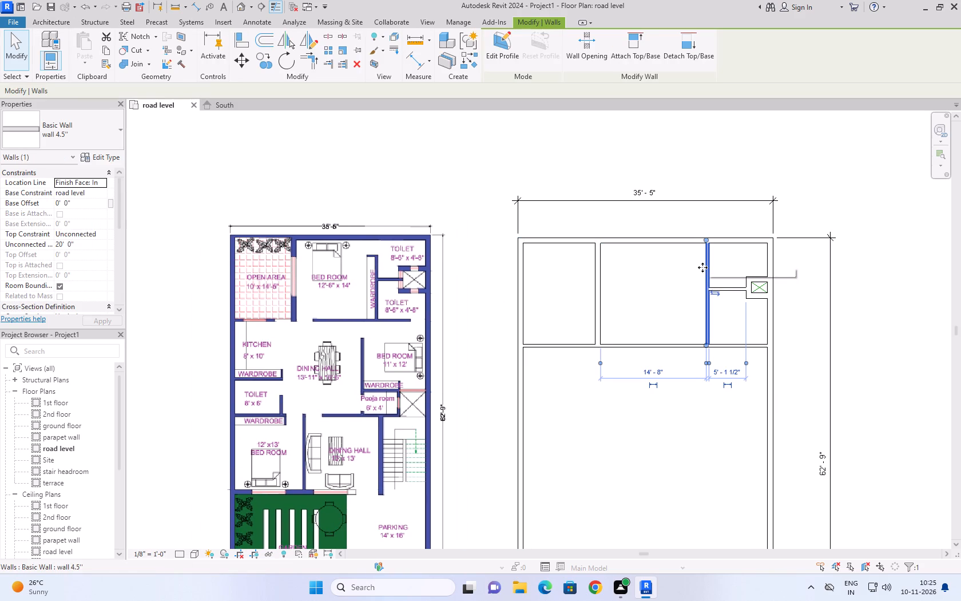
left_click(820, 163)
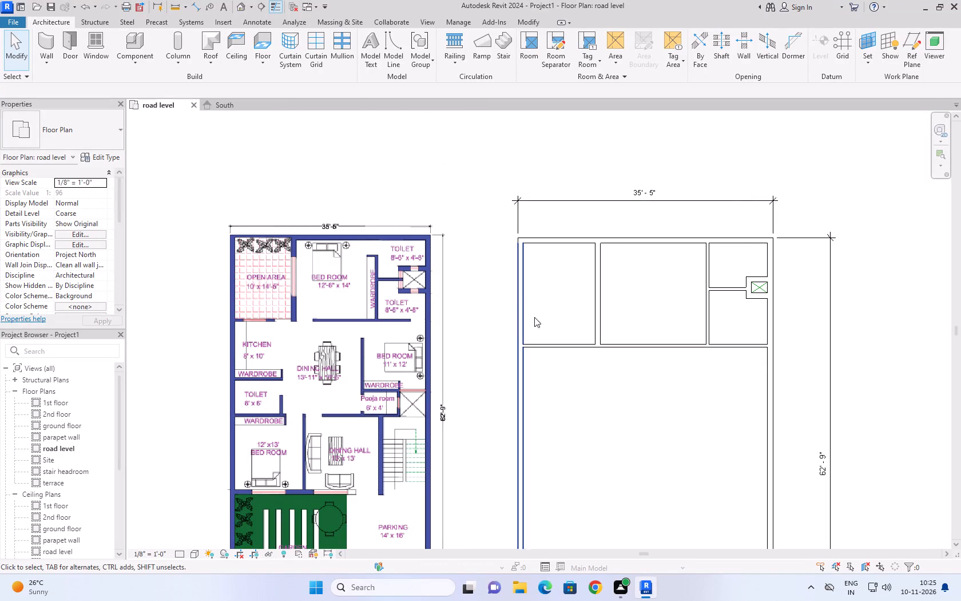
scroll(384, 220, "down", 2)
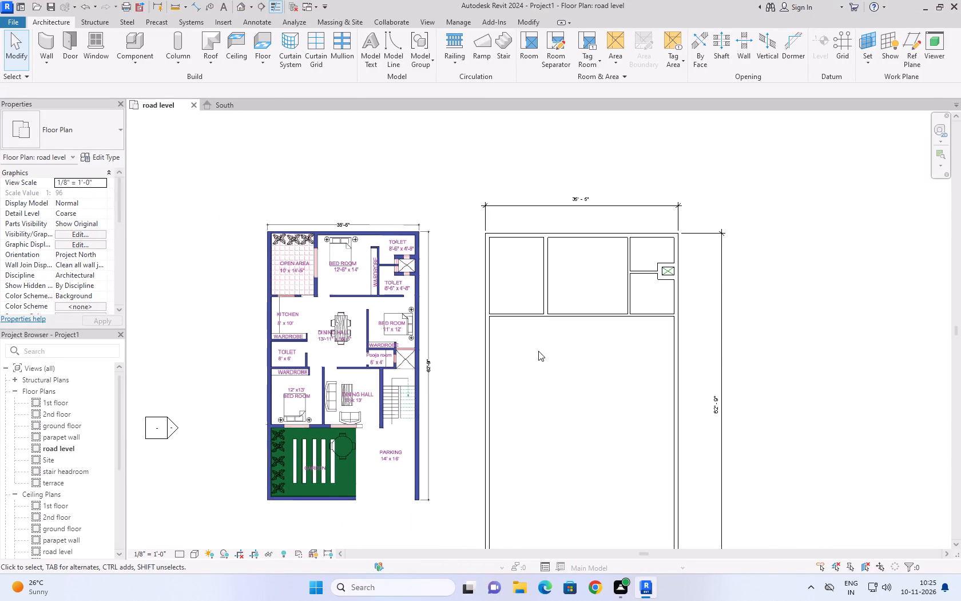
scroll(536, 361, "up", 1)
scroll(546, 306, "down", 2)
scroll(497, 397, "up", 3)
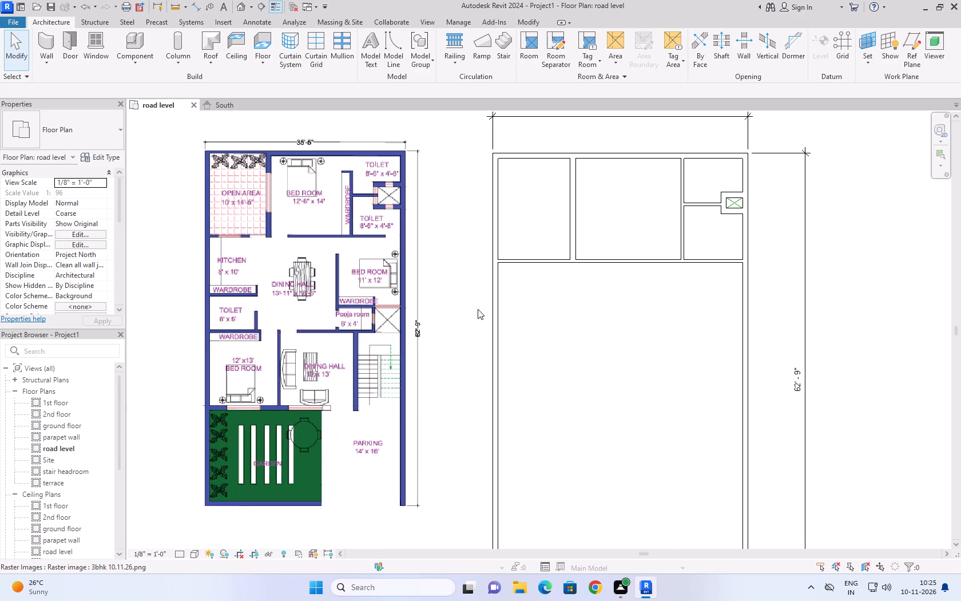
Add separate aligned dimensions above the north wall for the inner widths of the open area, bedroom and toilets.
type("di")
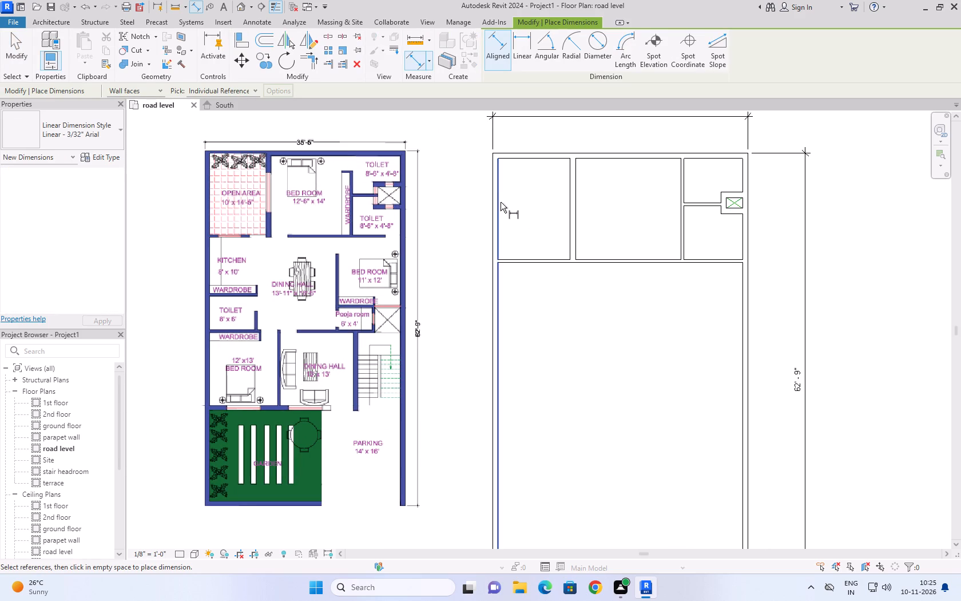
left_click(501, 202)
left_click(569, 195)
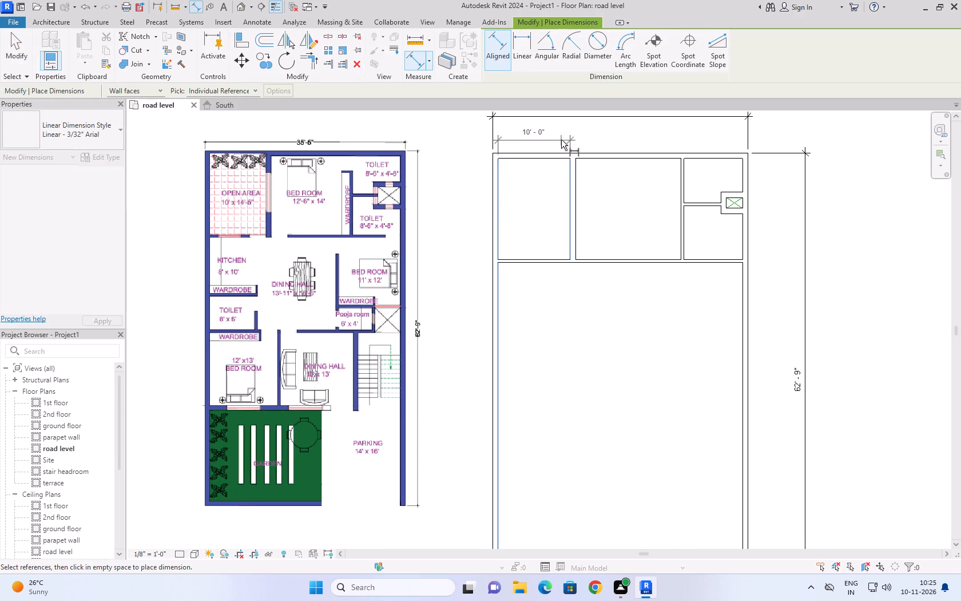
left_click(561, 139)
left_click(579, 184)
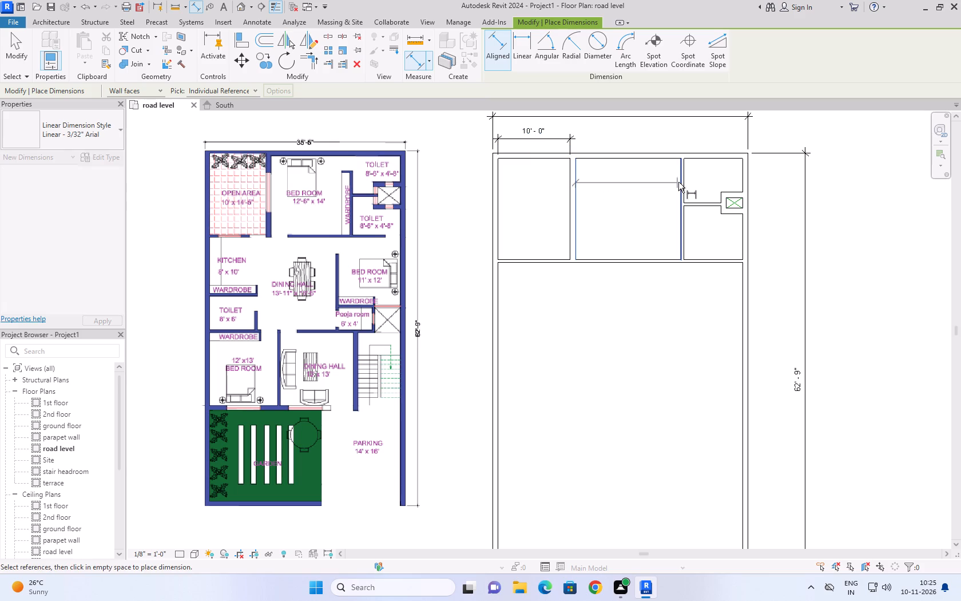
left_click(679, 182)
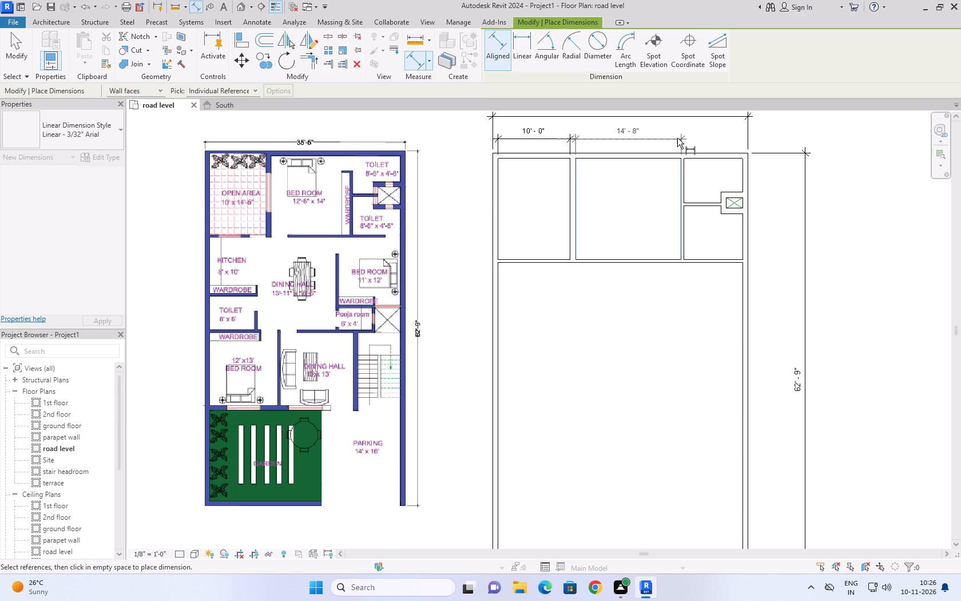
left_click(677, 138)
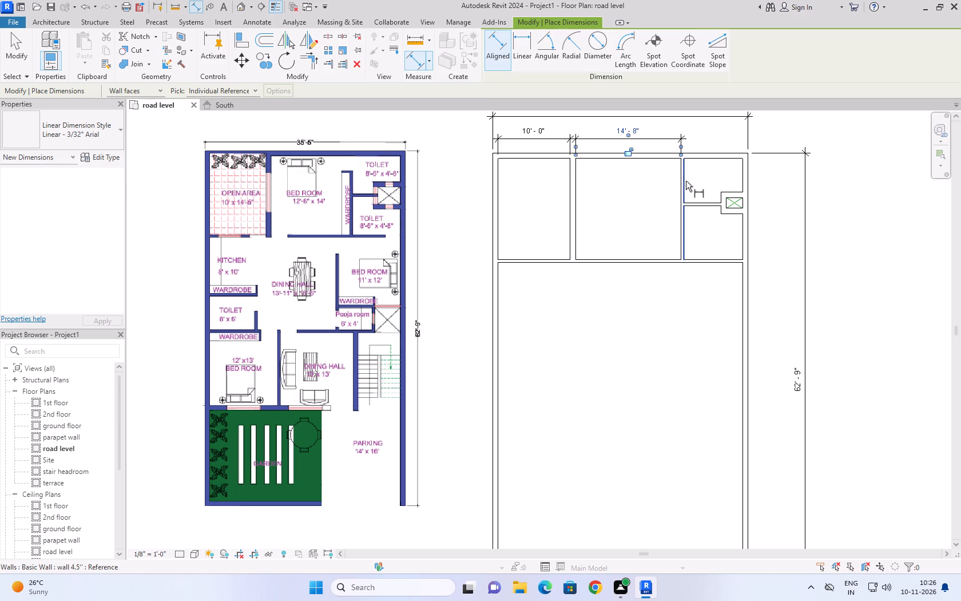
left_click(686, 181)
left_click(741, 175)
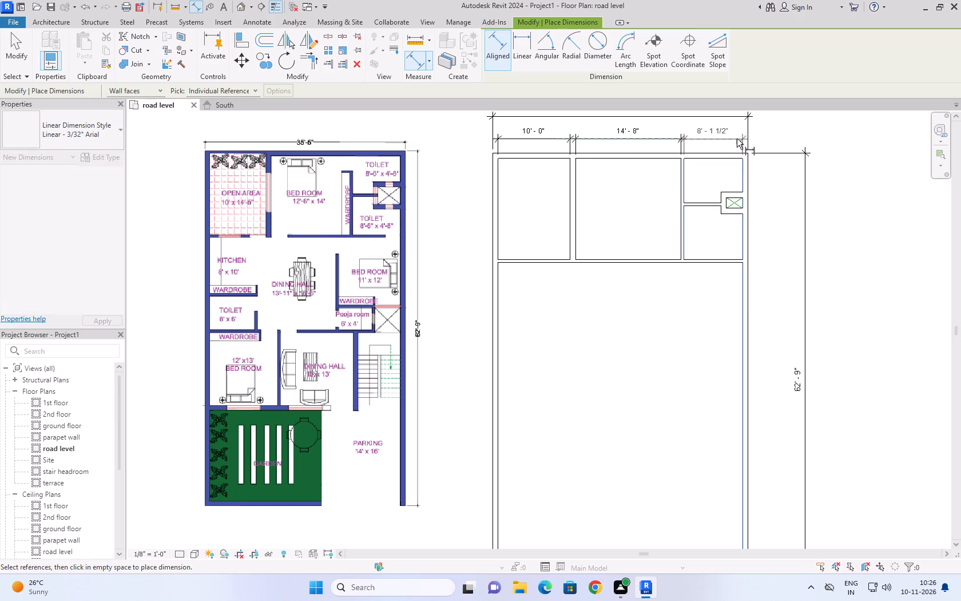
left_click(737, 139)
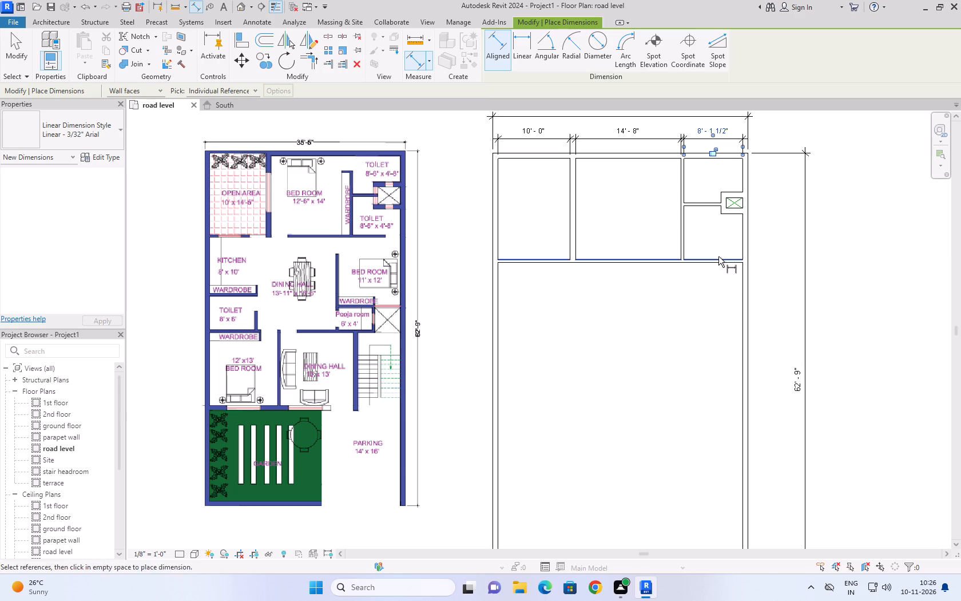
left_click(9, 57)
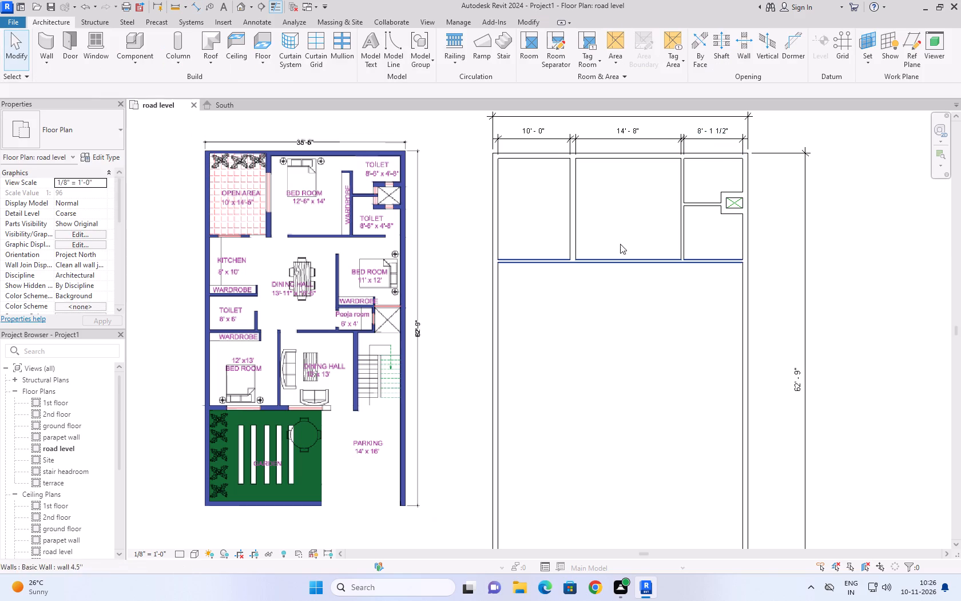
Move the 4.5'' wall between bedroom and toilets by setting the bedroom's width dimension to 12'6''.
left_click(680, 179)
left_click(631, 131)
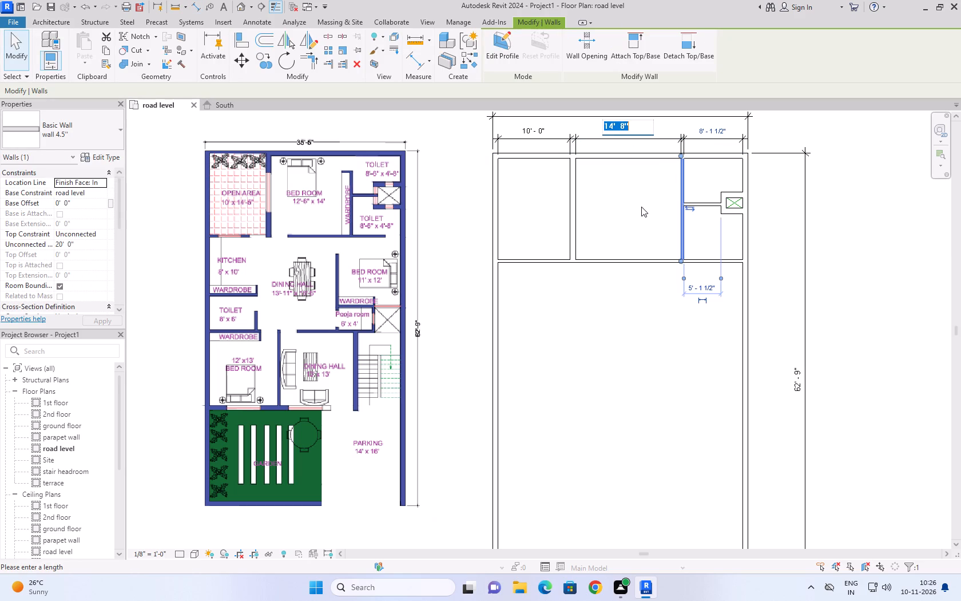
key("1")
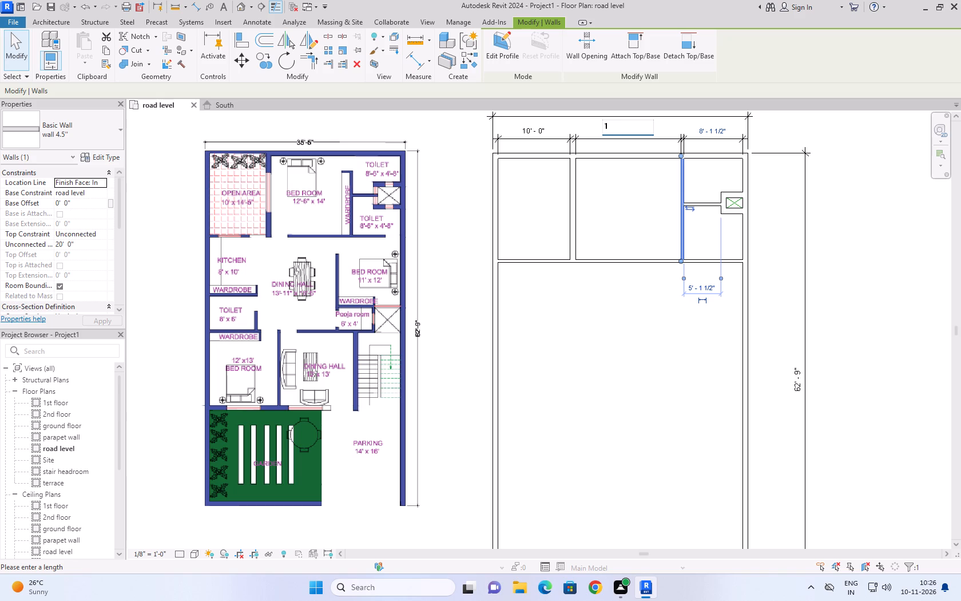
type("2'6''")
key("Return")
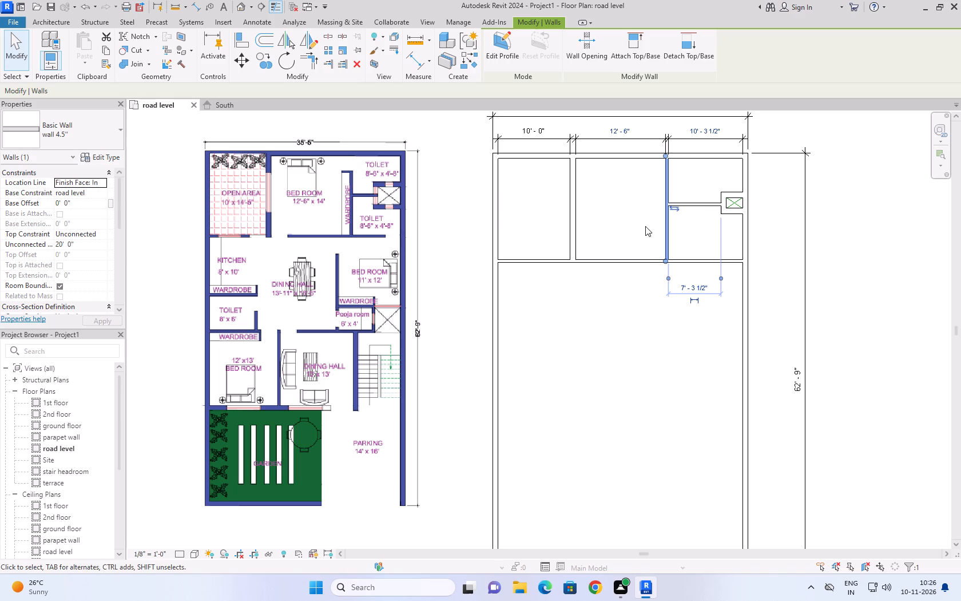
left_click(895, 193)
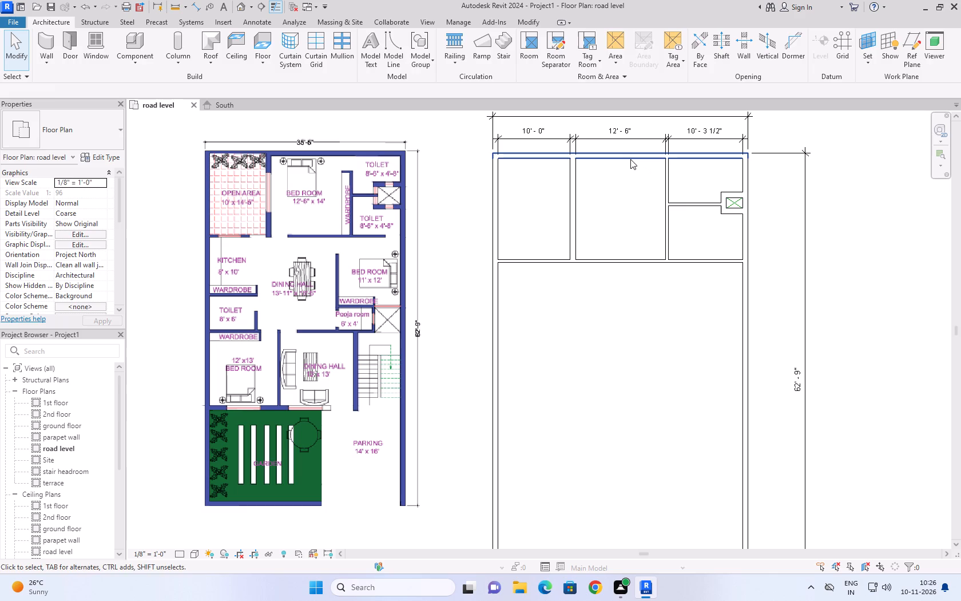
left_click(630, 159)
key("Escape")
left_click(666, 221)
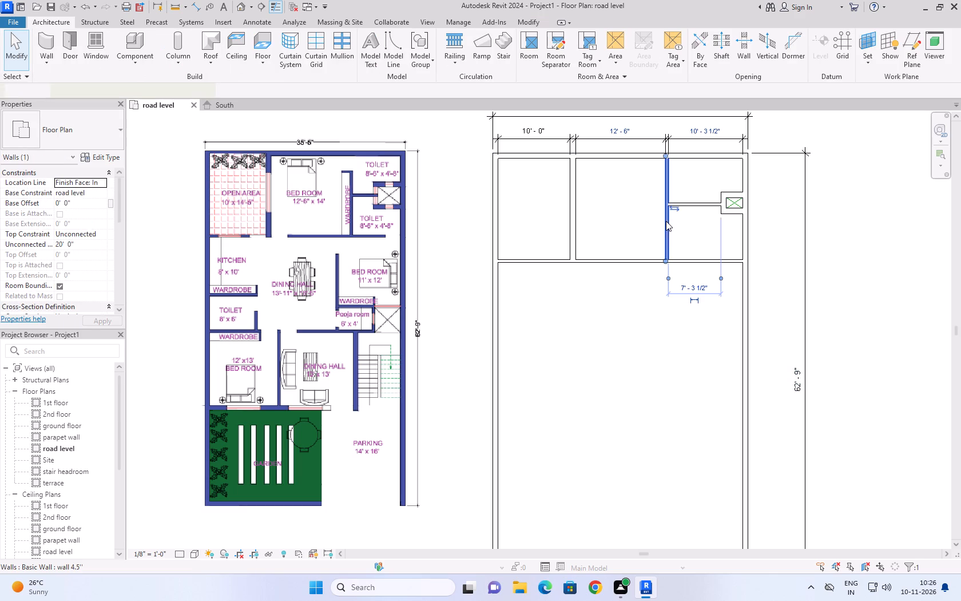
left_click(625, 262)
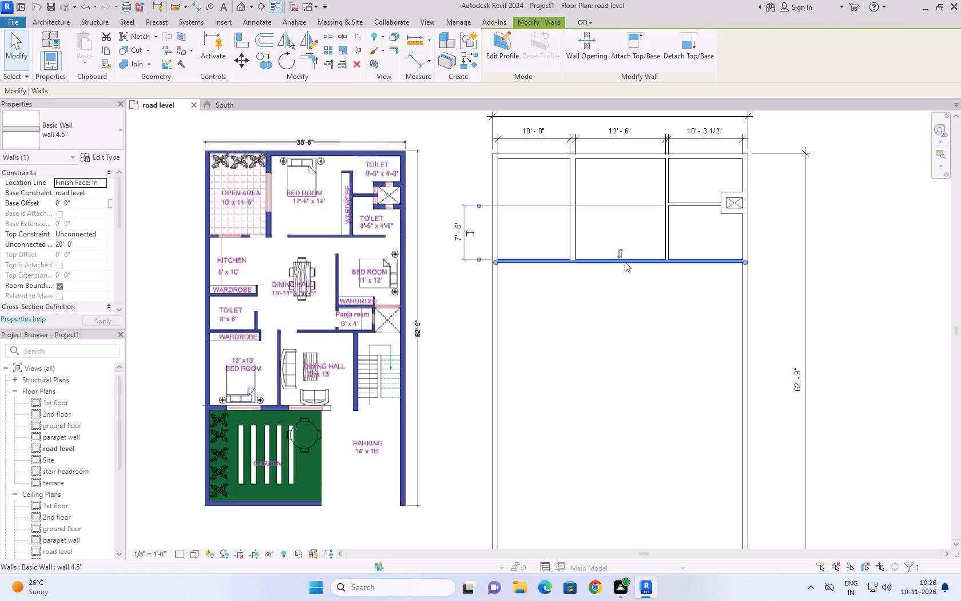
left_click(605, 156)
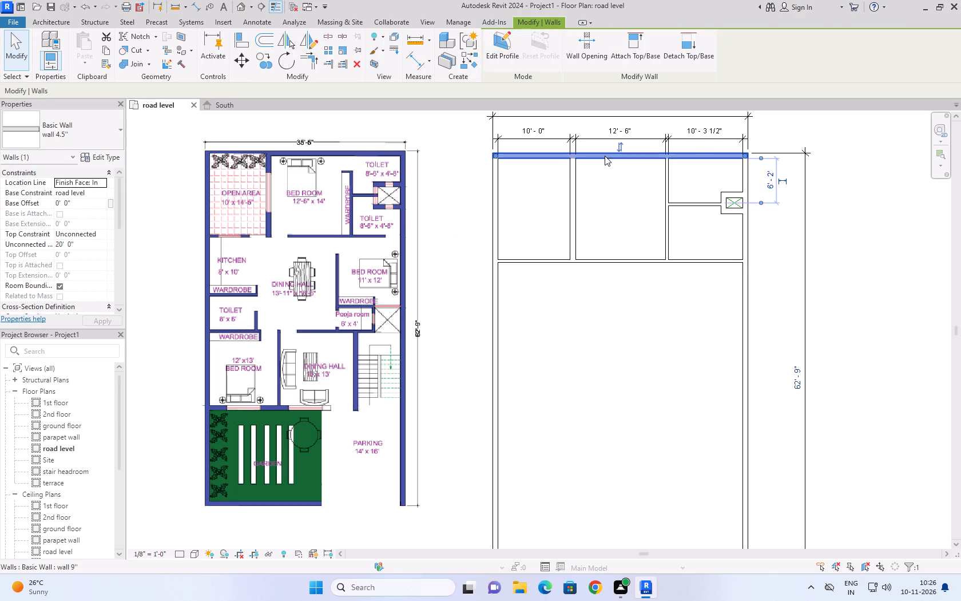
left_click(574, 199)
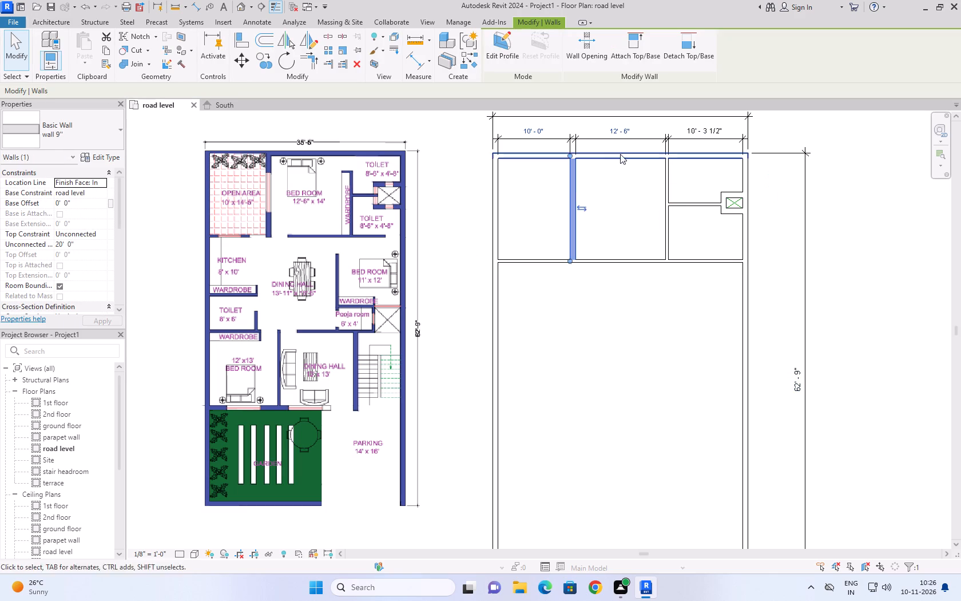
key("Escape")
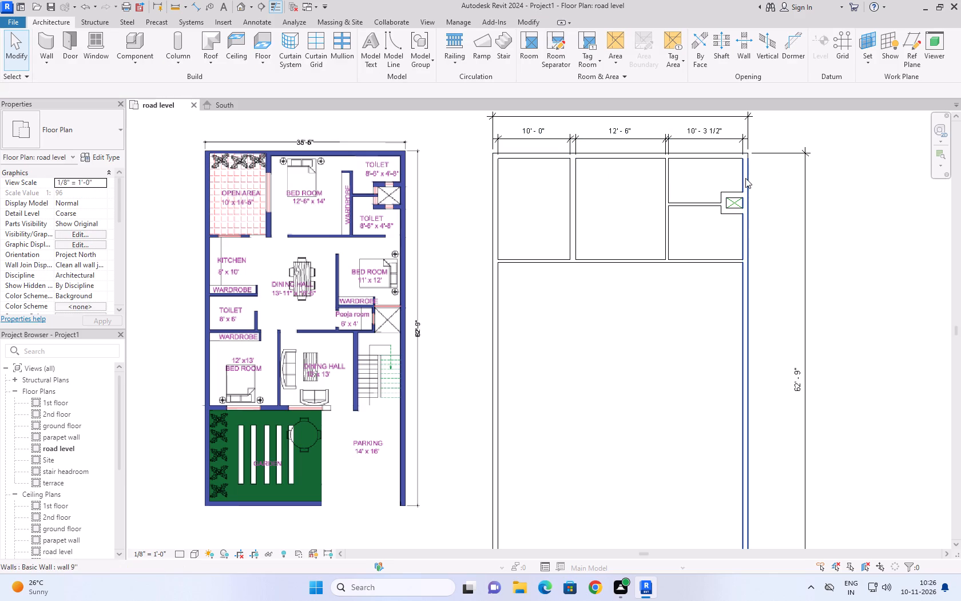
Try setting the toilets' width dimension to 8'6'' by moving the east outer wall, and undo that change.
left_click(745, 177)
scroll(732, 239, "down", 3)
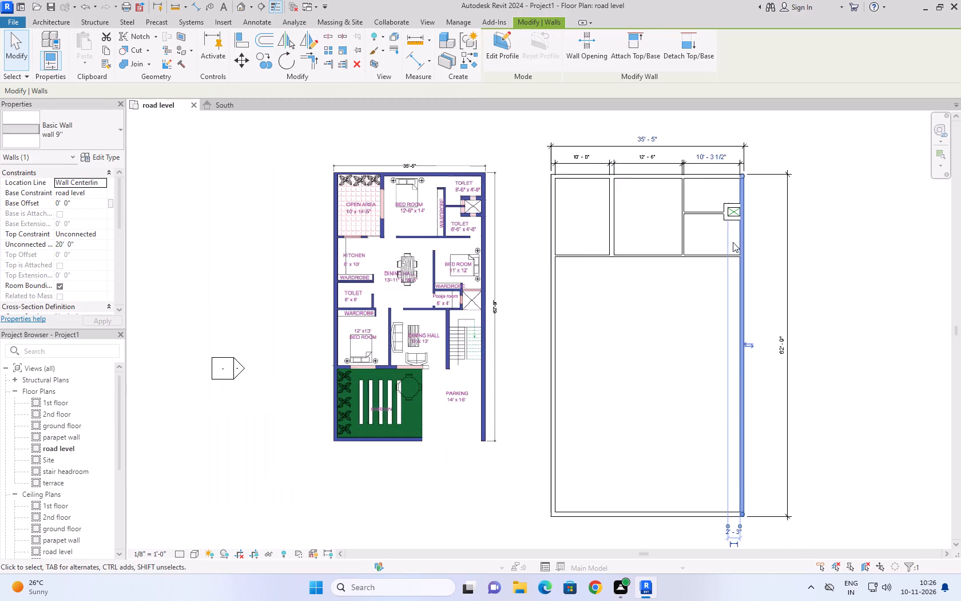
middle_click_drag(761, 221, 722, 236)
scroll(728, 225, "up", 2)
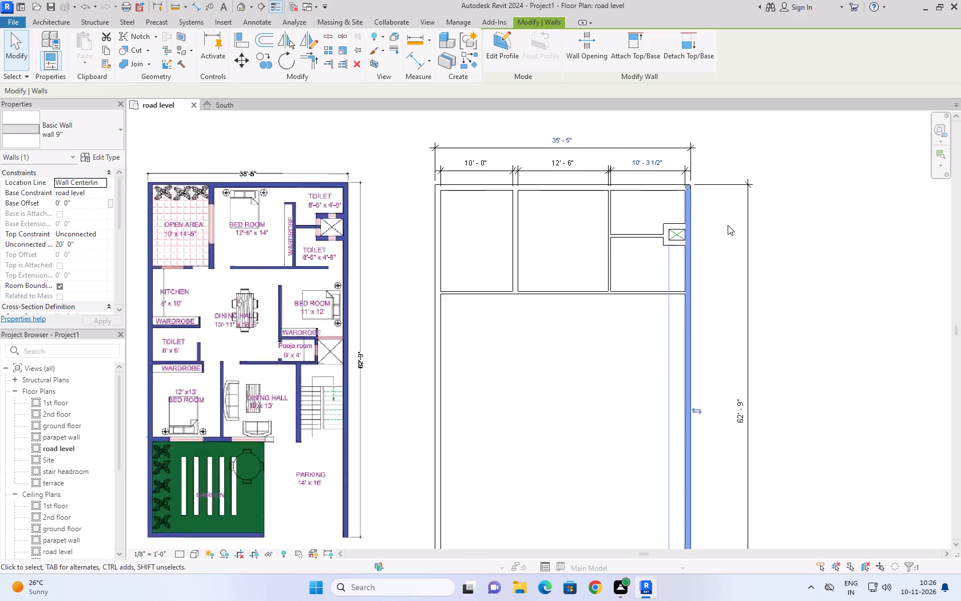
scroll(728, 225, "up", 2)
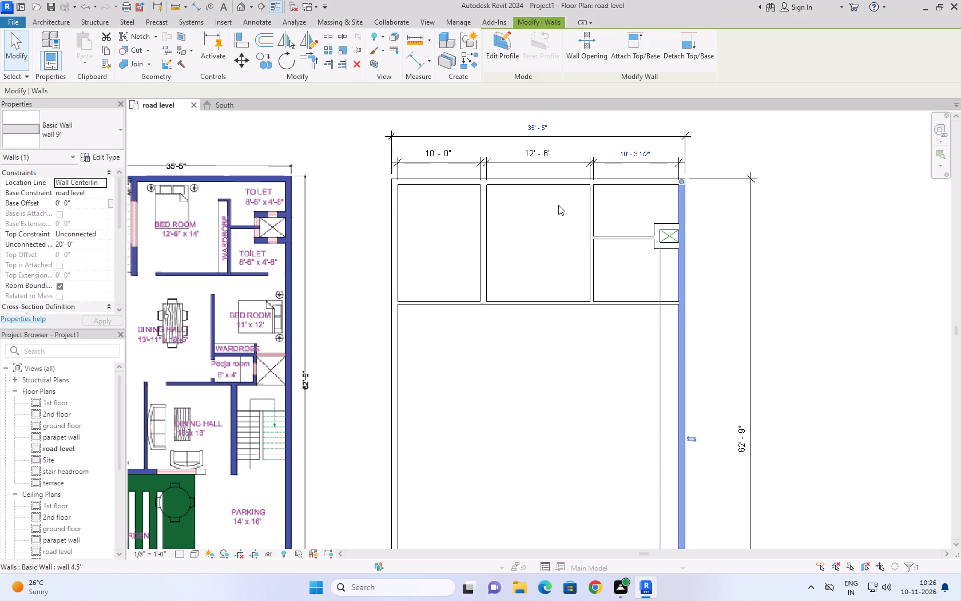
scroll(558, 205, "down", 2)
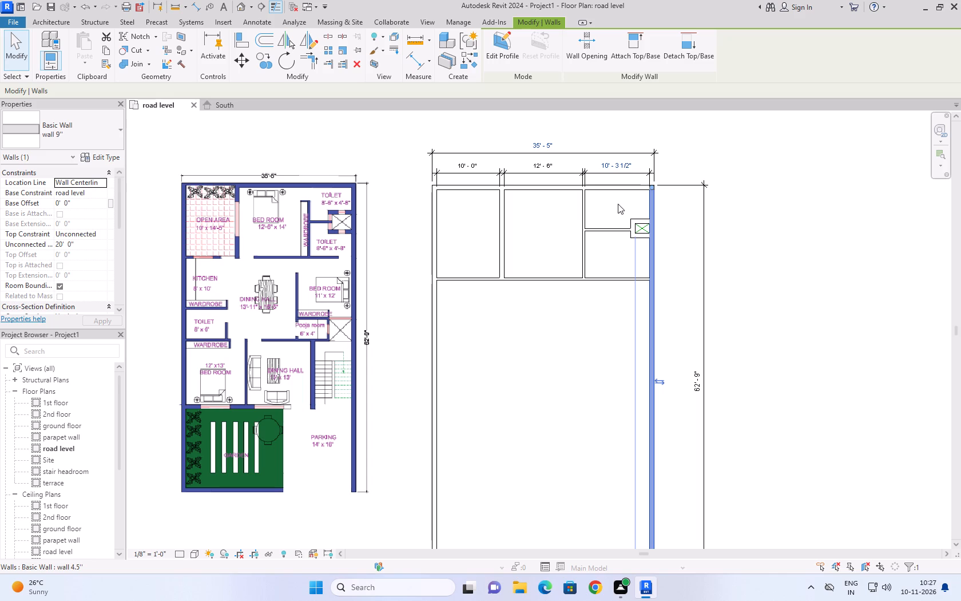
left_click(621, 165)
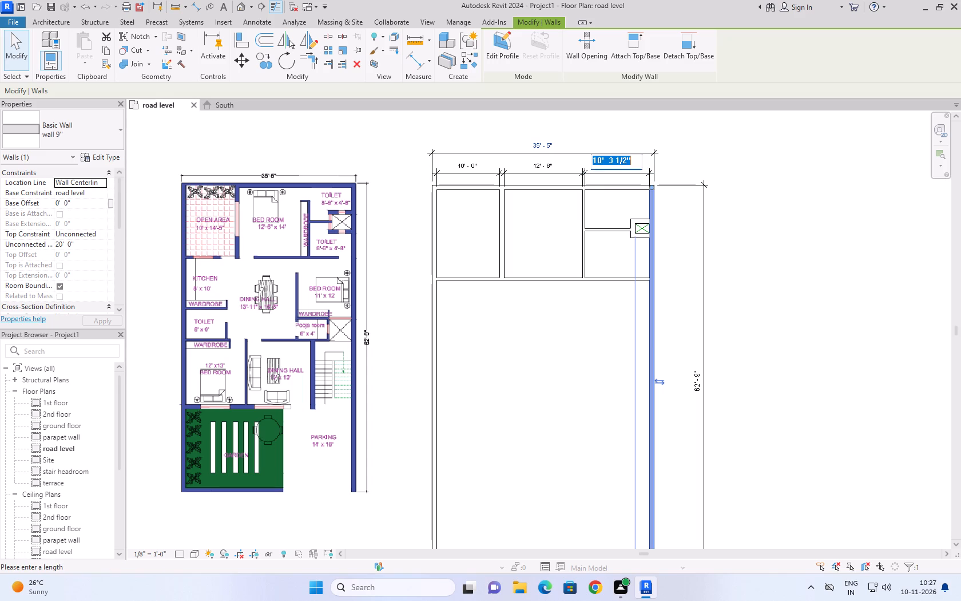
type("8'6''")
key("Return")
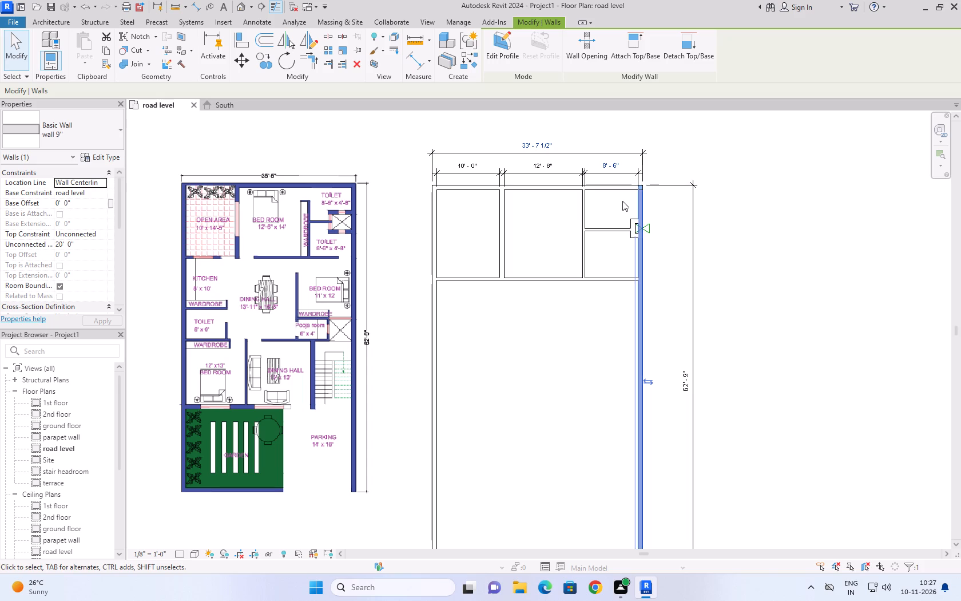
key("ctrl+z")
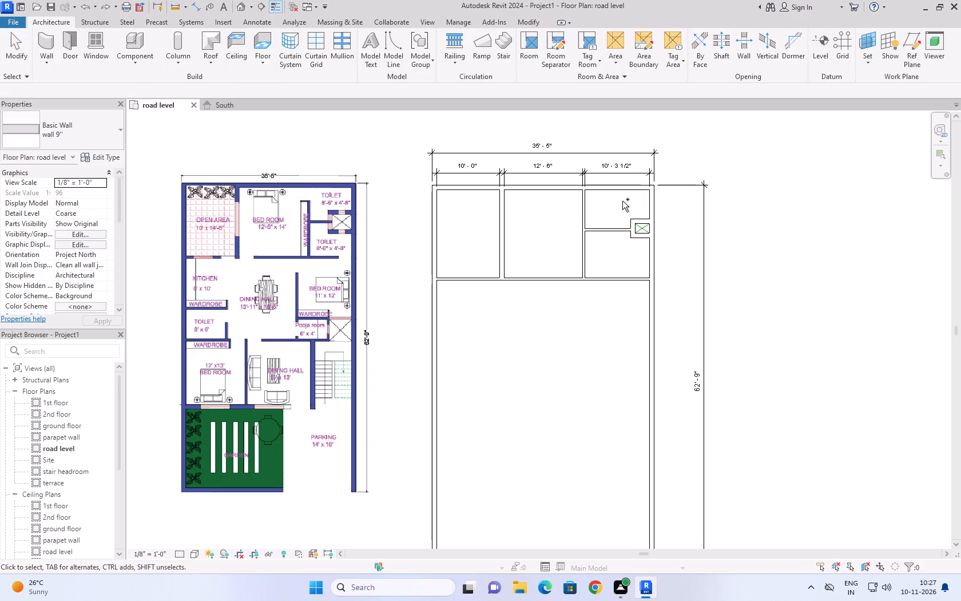
Move the 4.5'' wall between bedroom and toilets by setting the toilets' width dimension to 8'6''.
left_click(584, 218)
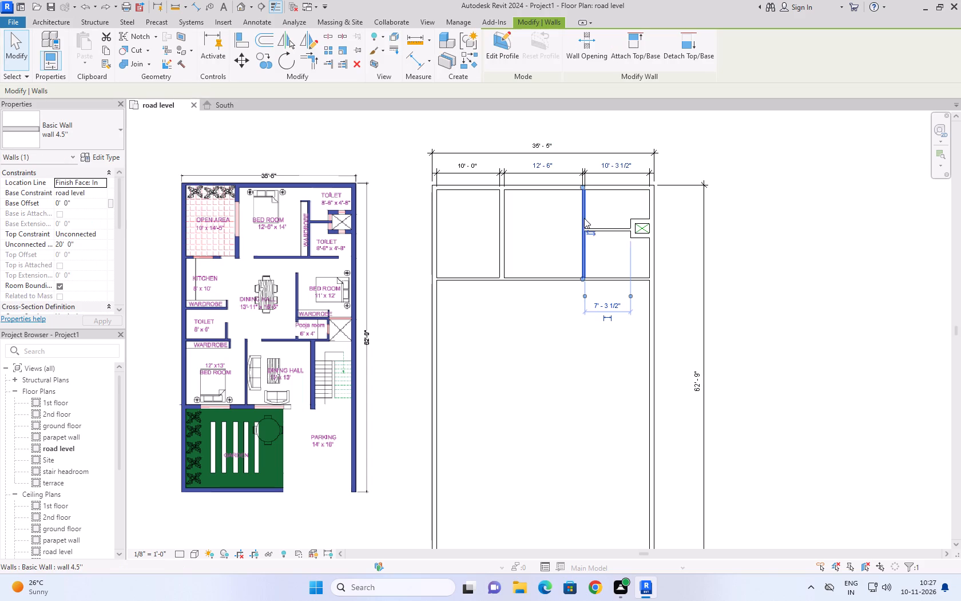
left_click(607, 168)
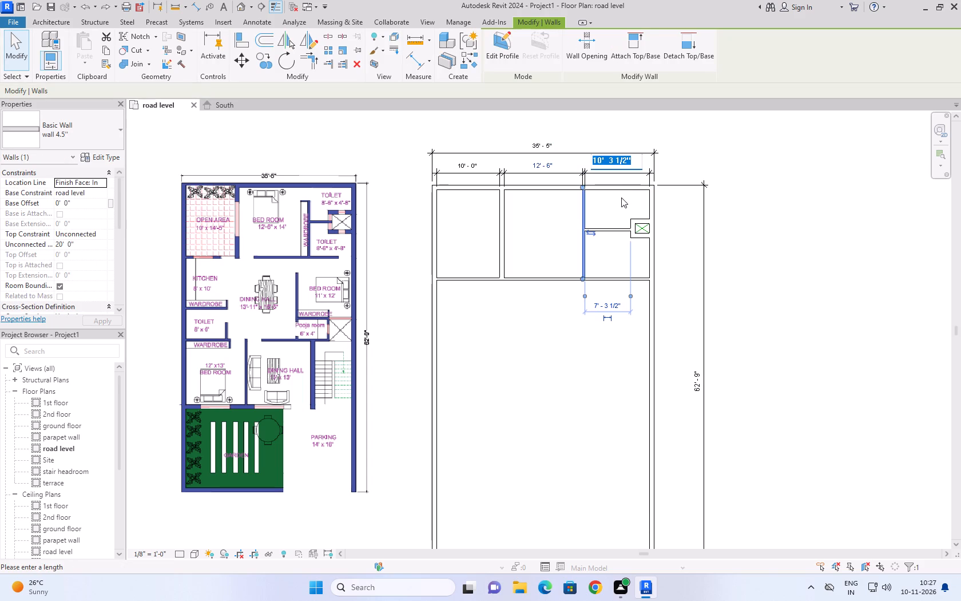
type("8'6''")
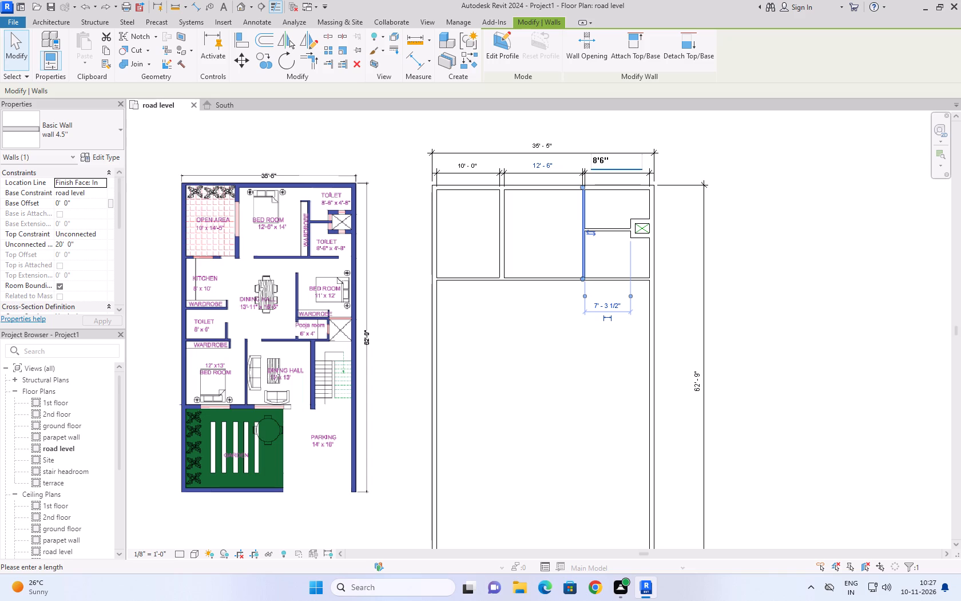
left_click(852, 224)
left_click(819, 224)
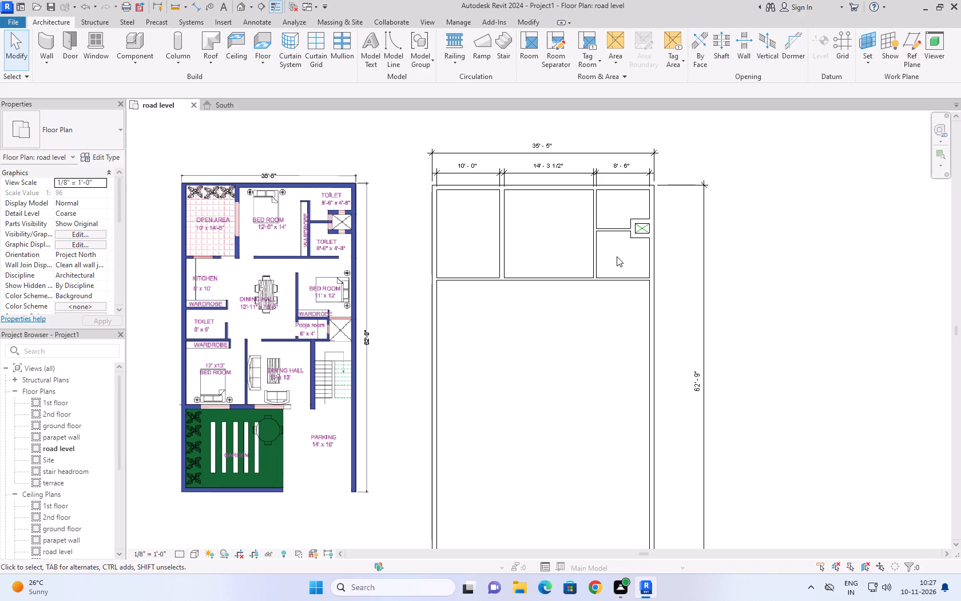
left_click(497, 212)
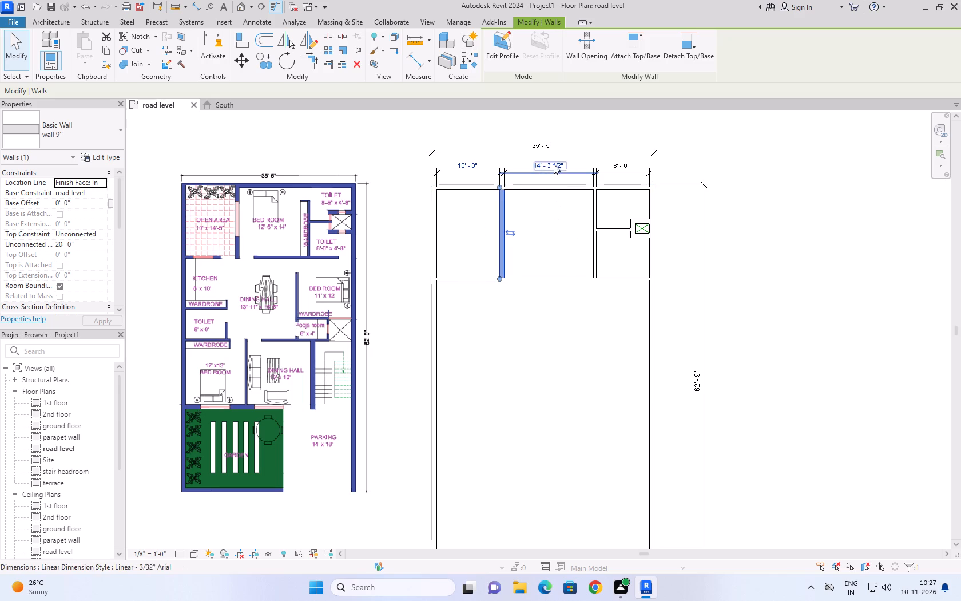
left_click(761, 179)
Draw wall 4.5'' kitchen walls from the west wall's inner face, 10' below the existing cross wall, running 8' east and 2' north.
scroll(575, 304, "down", 3)
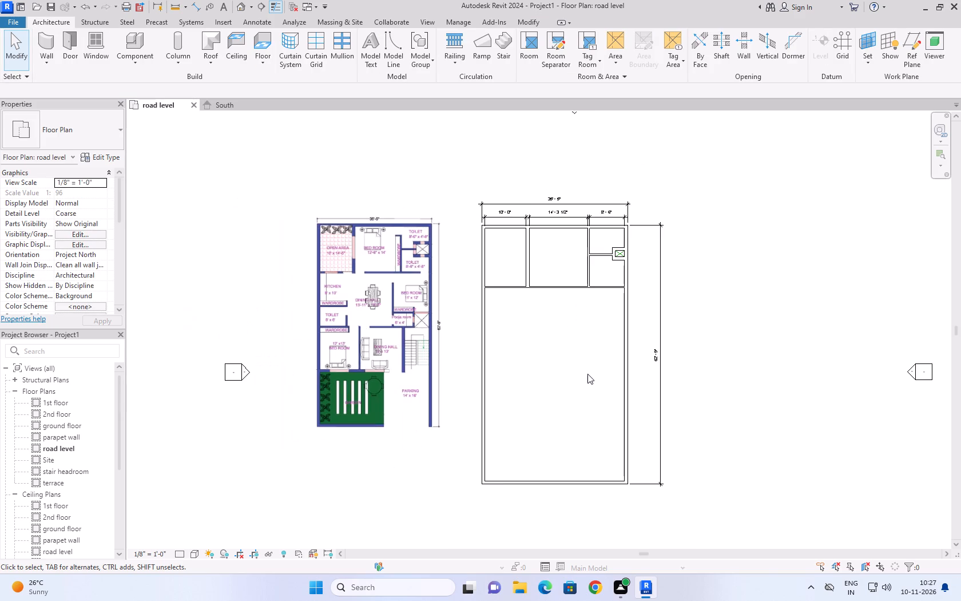
scroll(589, 374, "up", 2)
scroll(517, 323, "up", 1)
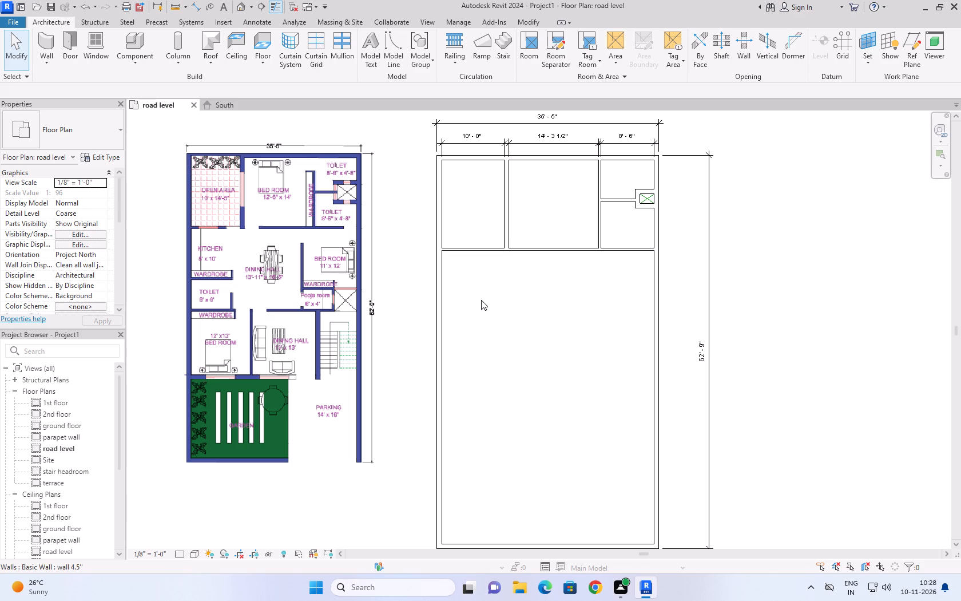
type("wa")
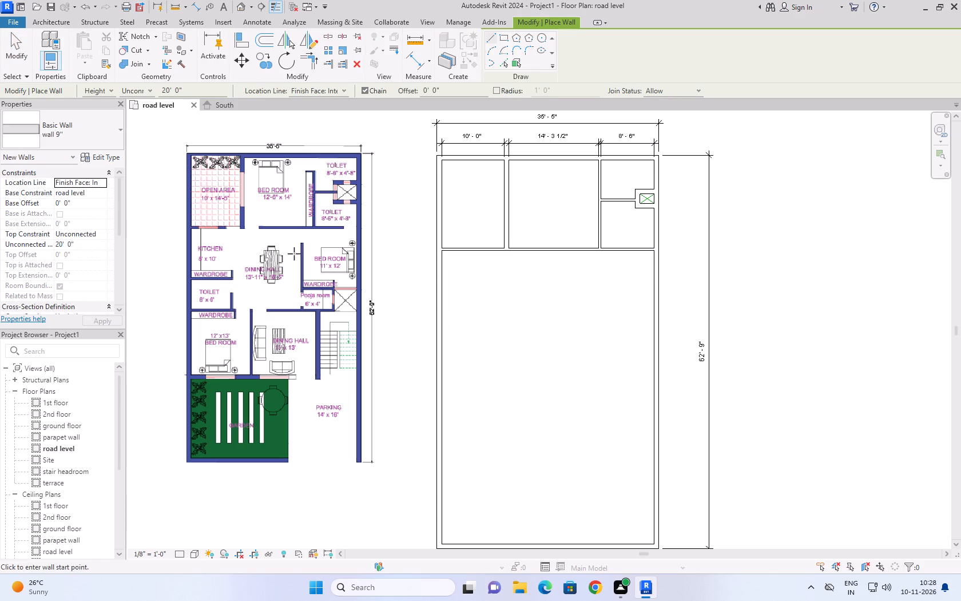
left_click(107, 134)
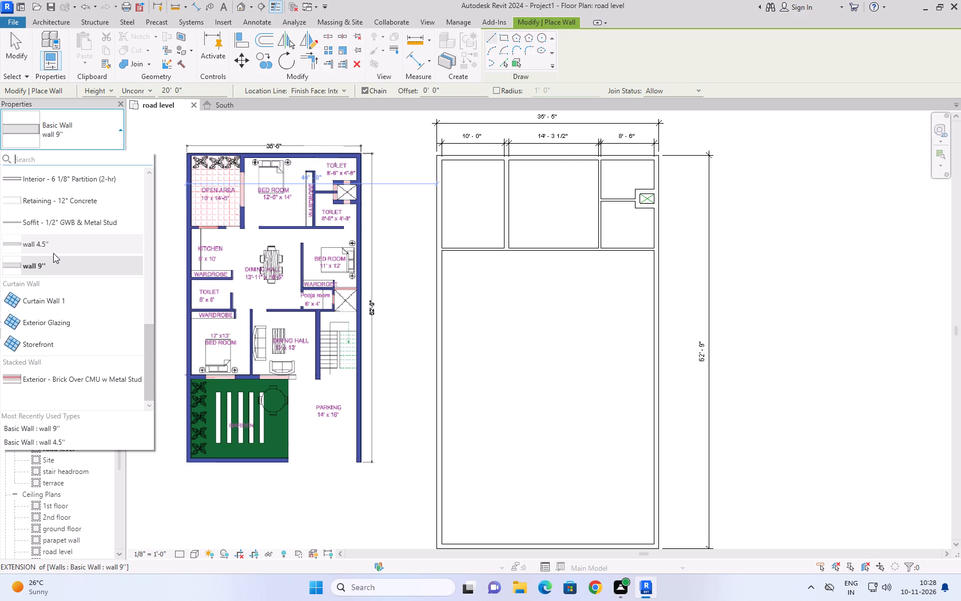
left_click(53, 253)
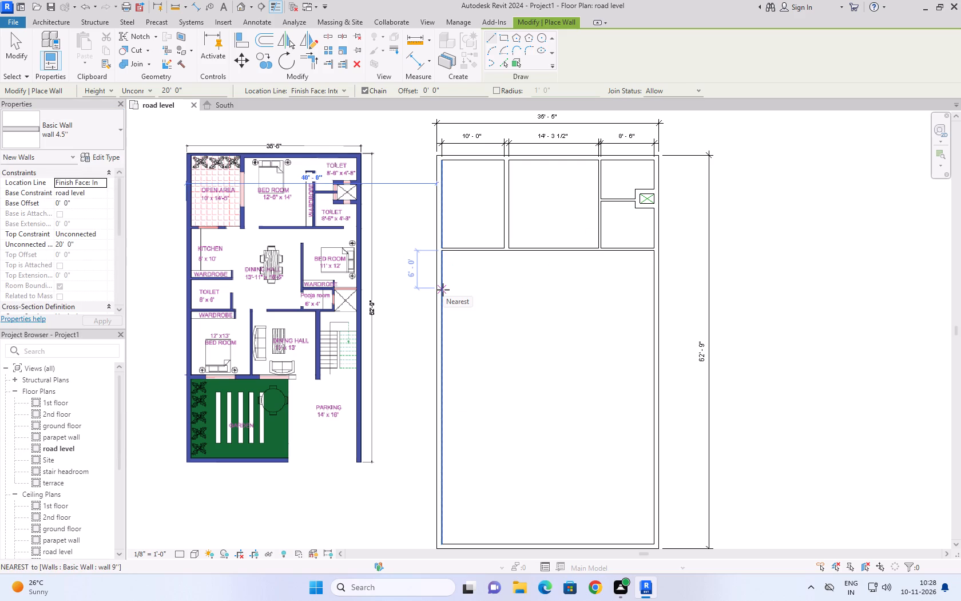
type("10")
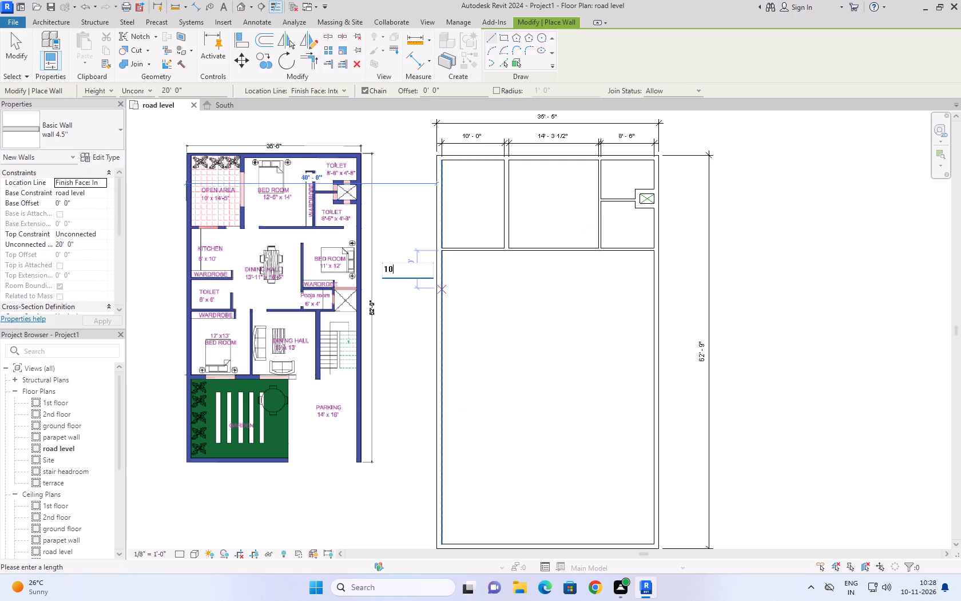
key("Return")
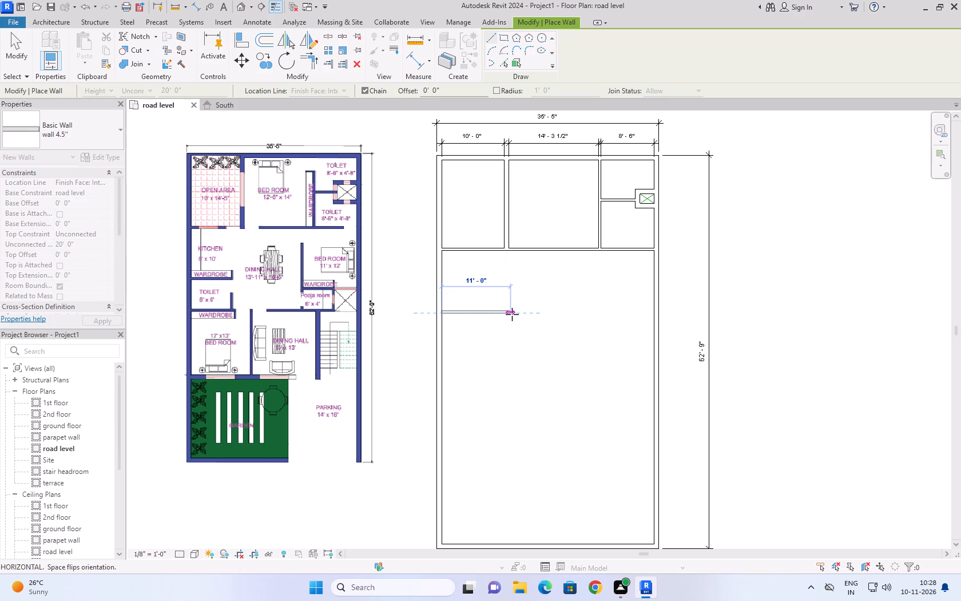
type("8'")
key("Return")
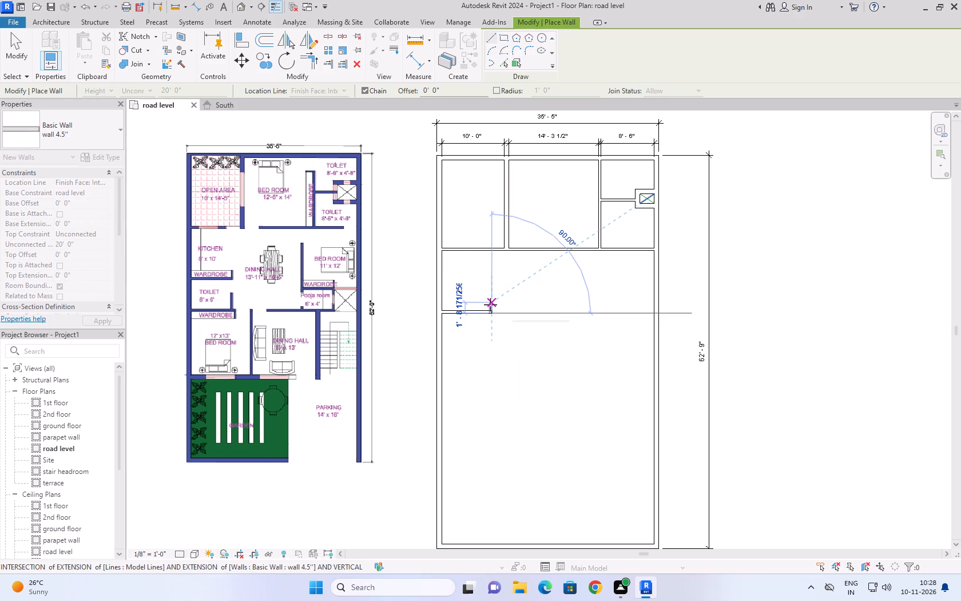
type("2'")
key("Return")
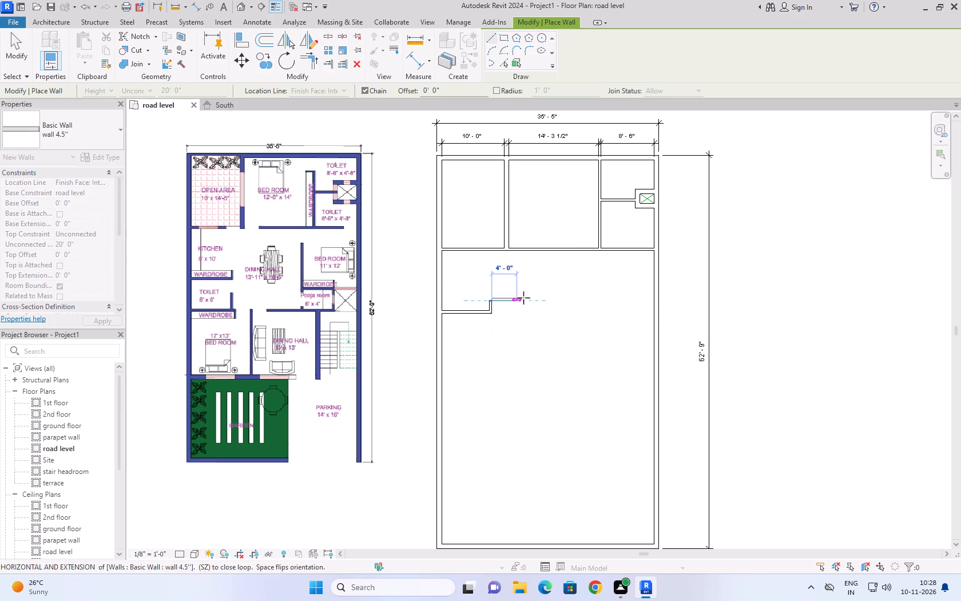
key("Escape")
scroll(531, 327, "down", 3)
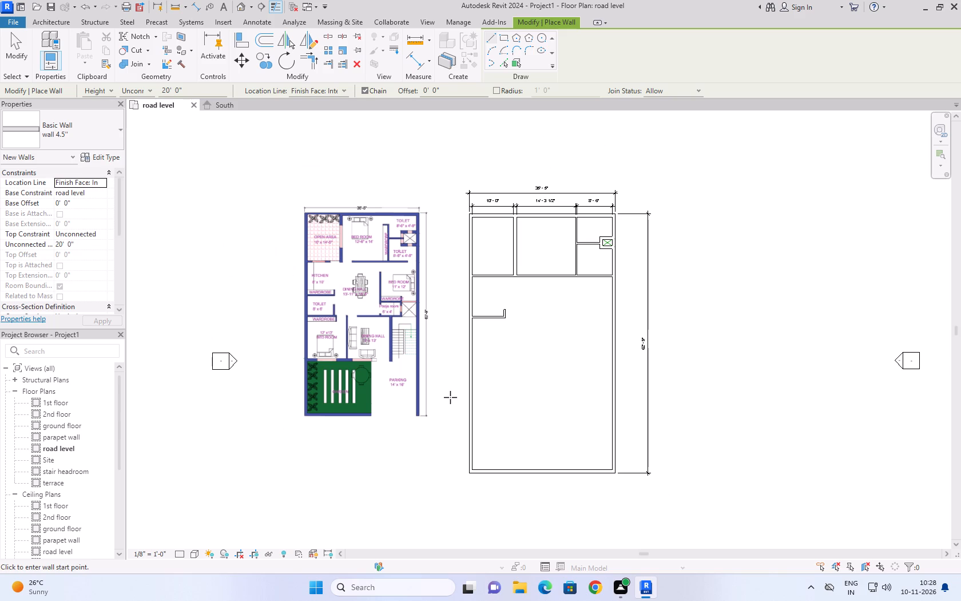
scroll(451, 389, "up", 3)
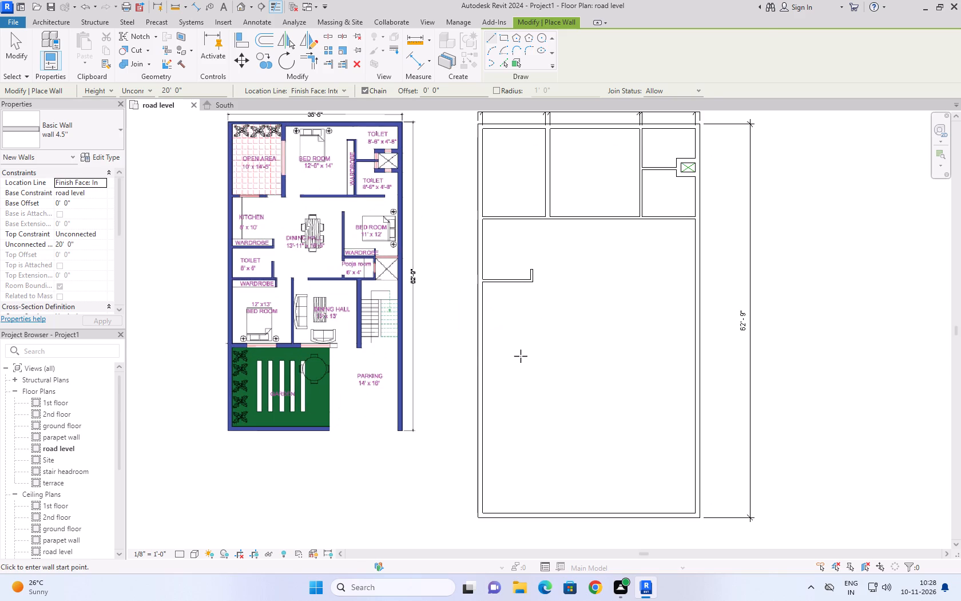
key("Escape")
Add aligned dimensions for the kitchen's inner width and its inner depth between the two 4.5'' cross walls.
type("di")
left_click(482, 264)
scroll(482, 264, "up", 1)
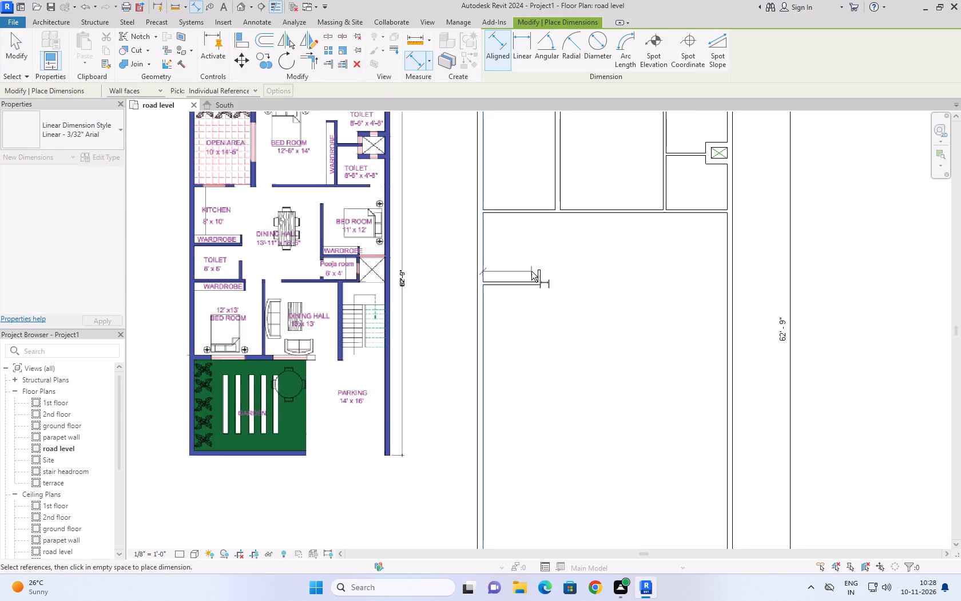
left_click(537, 275)
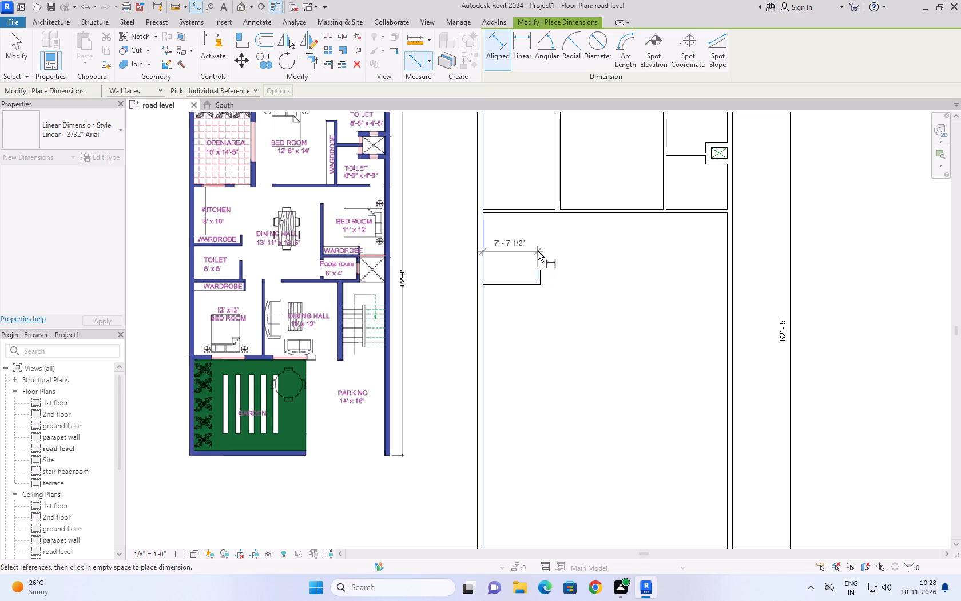
left_click(538, 251)
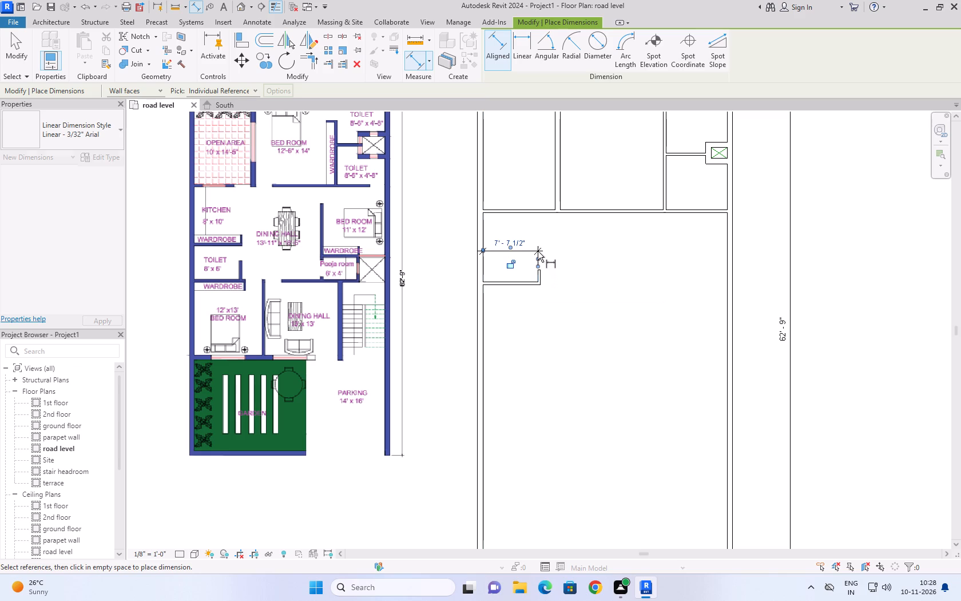
left_click(519, 280)
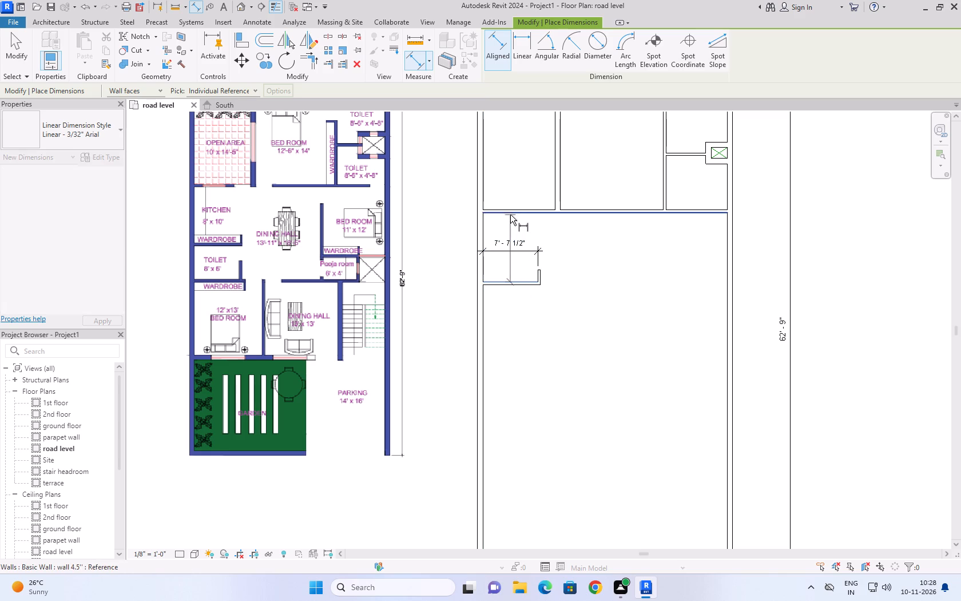
left_click(510, 215)
left_click(557, 223)
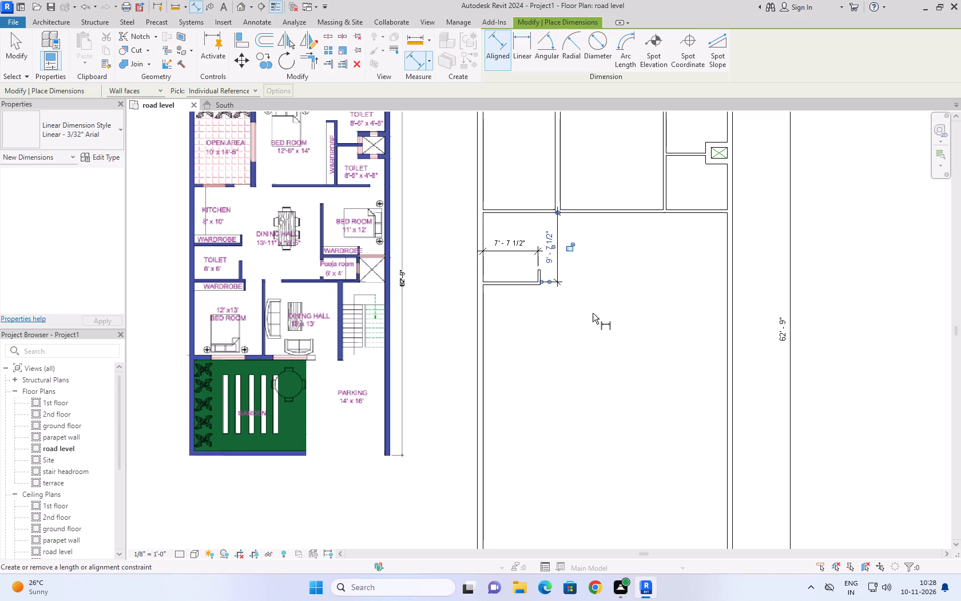
key("Escape")
key("Escape")
Move the kitchen's lower 4.5'' cross wall by setting the kitchen's depth dimension to 10'.
left_click(525, 280)
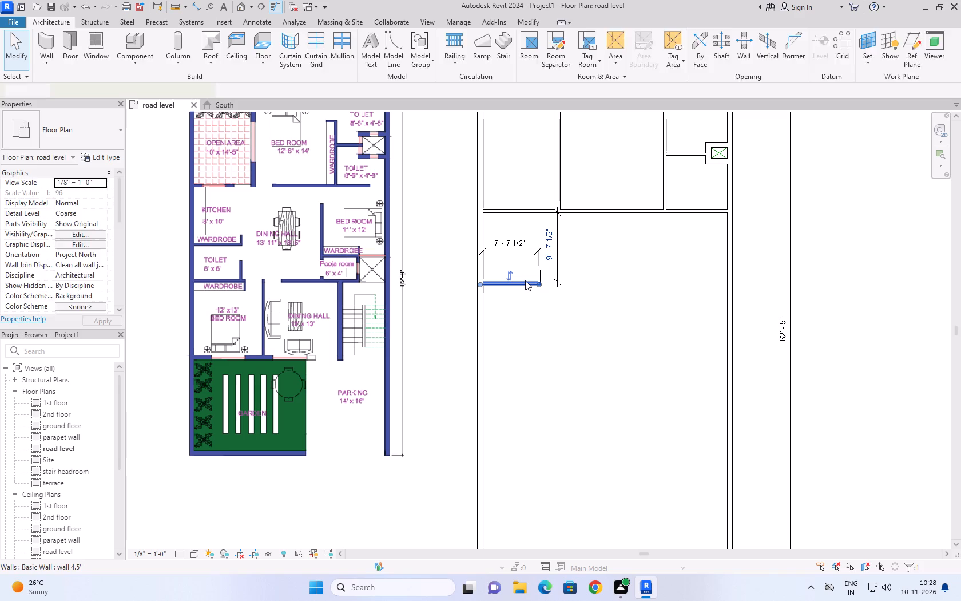
left_click(547, 244)
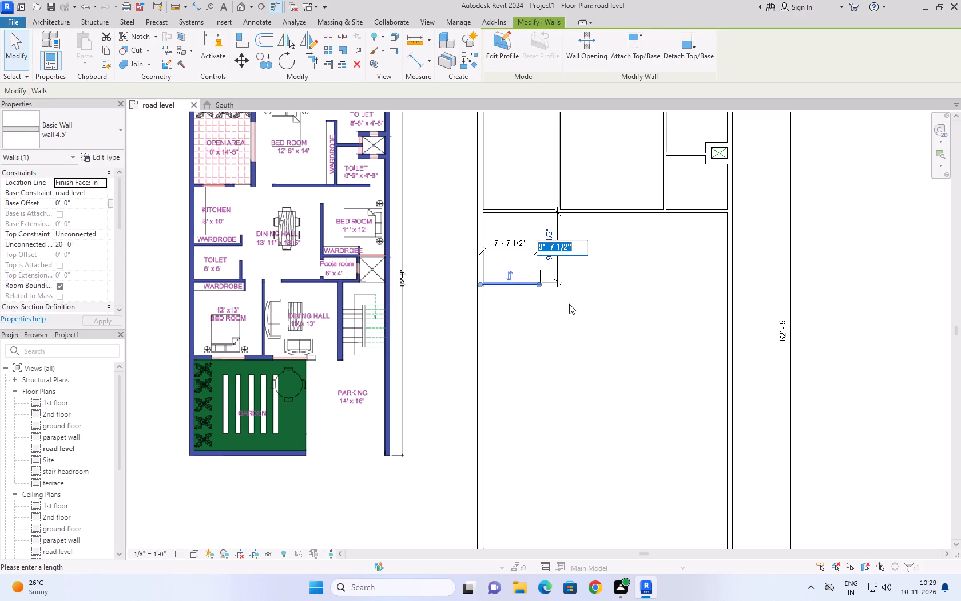
type("10")
key("apostrophe")
key("Return")
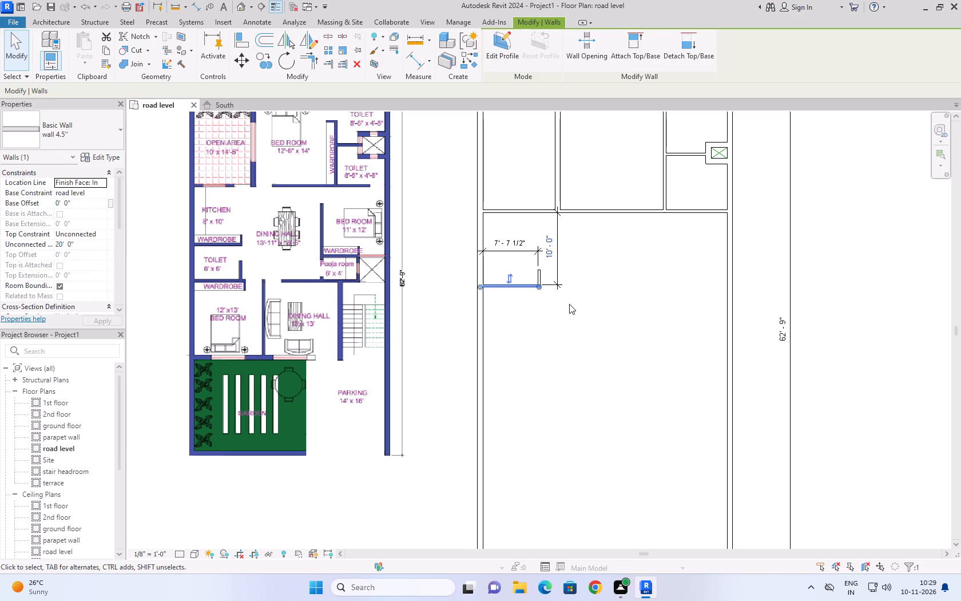
left_click(557, 356)
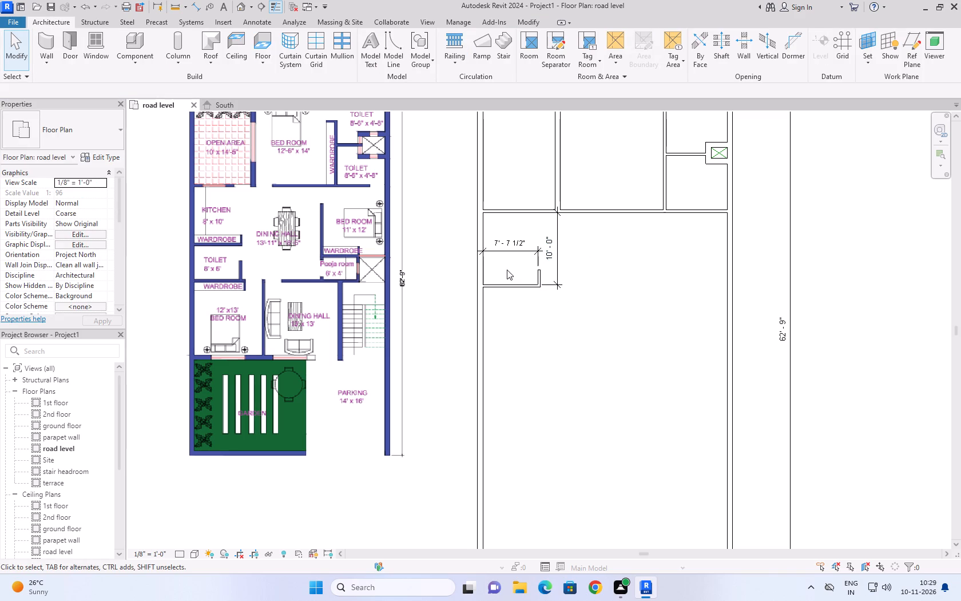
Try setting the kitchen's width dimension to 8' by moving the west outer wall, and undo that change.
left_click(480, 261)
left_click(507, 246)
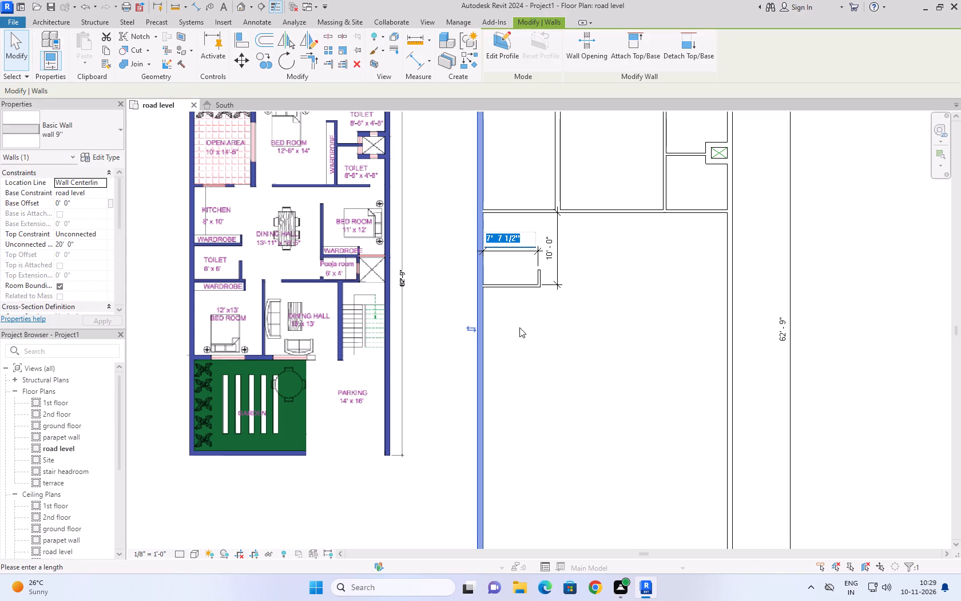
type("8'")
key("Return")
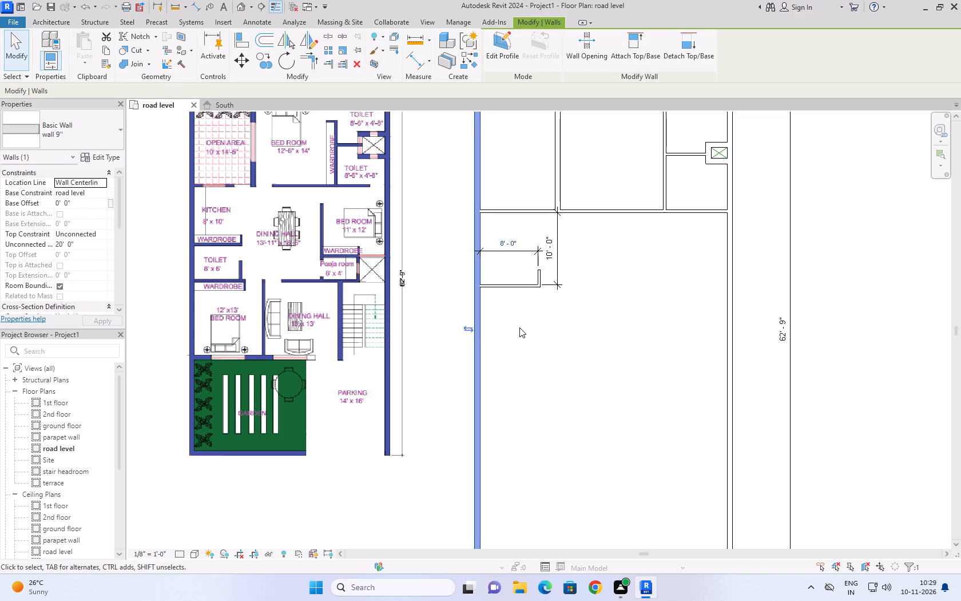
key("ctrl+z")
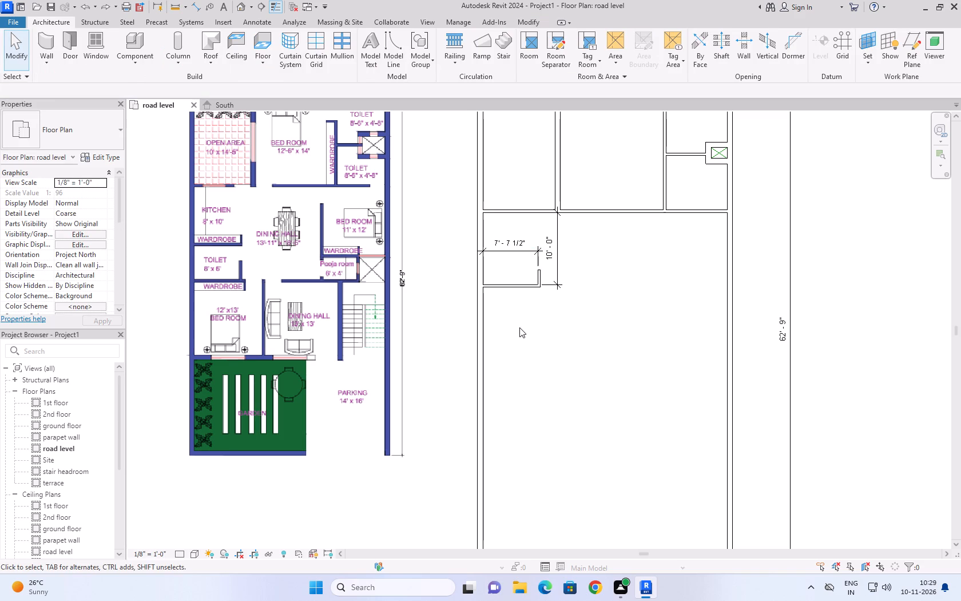
Move the kitchen's short 4.5'' east wall by setting the kitchen's width dimension to 8'.
left_click(541, 273)
left_click(504, 239)
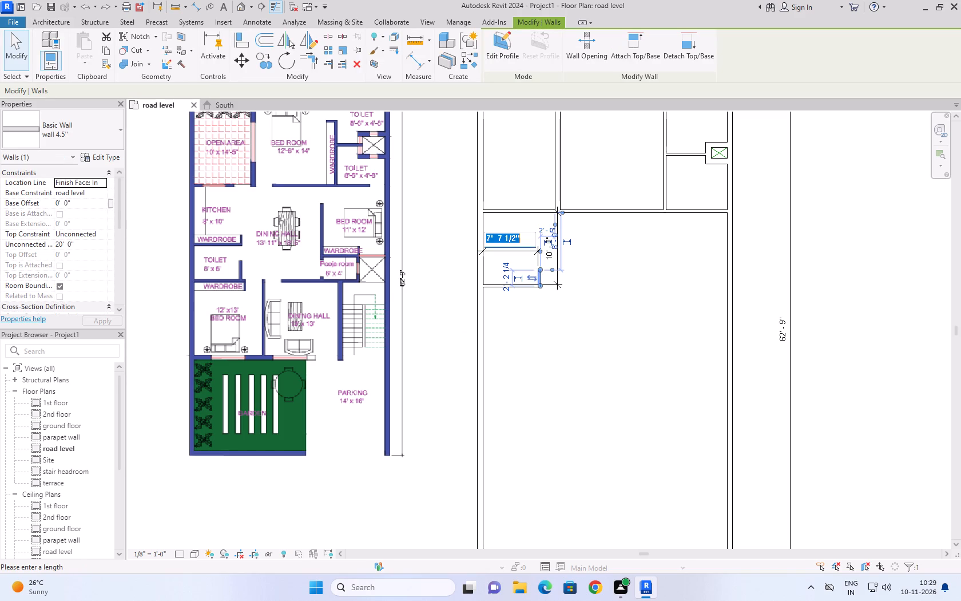
type("8'")
key("Return")
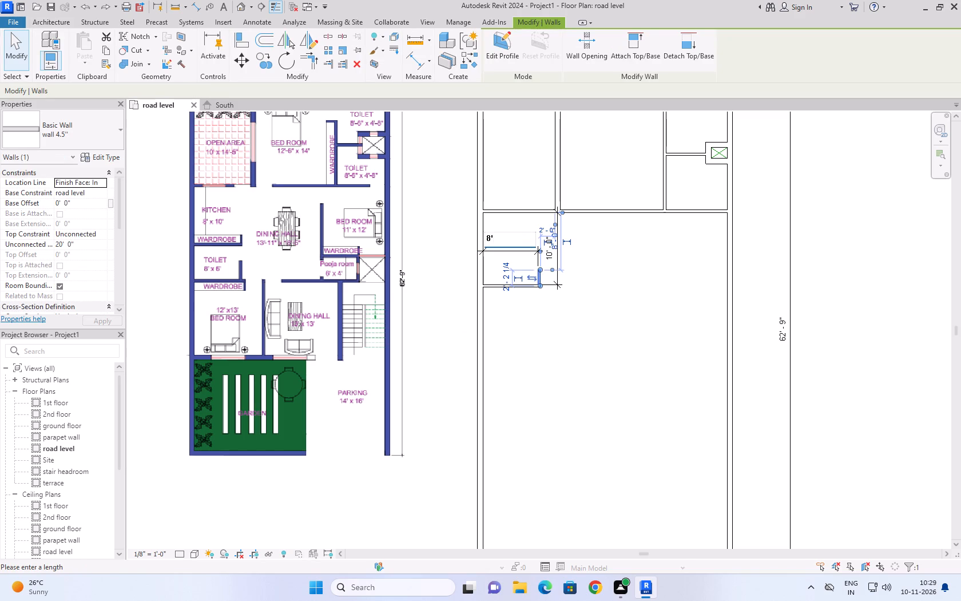
left_click(551, 360)
Delete the kitchen's 10' depth dimension and its 8' width dimension.
scroll(551, 360, "down", 3)
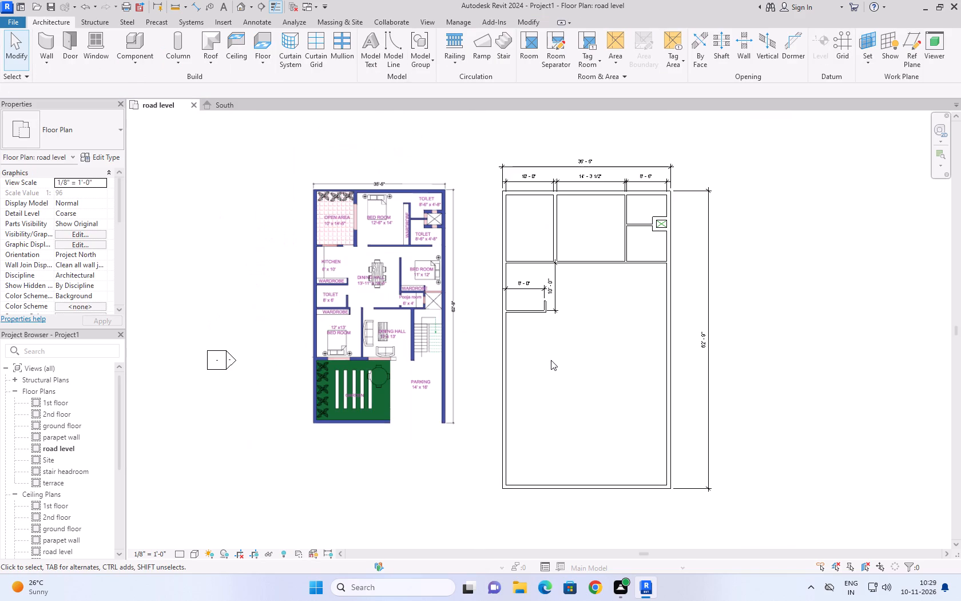
scroll(577, 330, "up", 3)
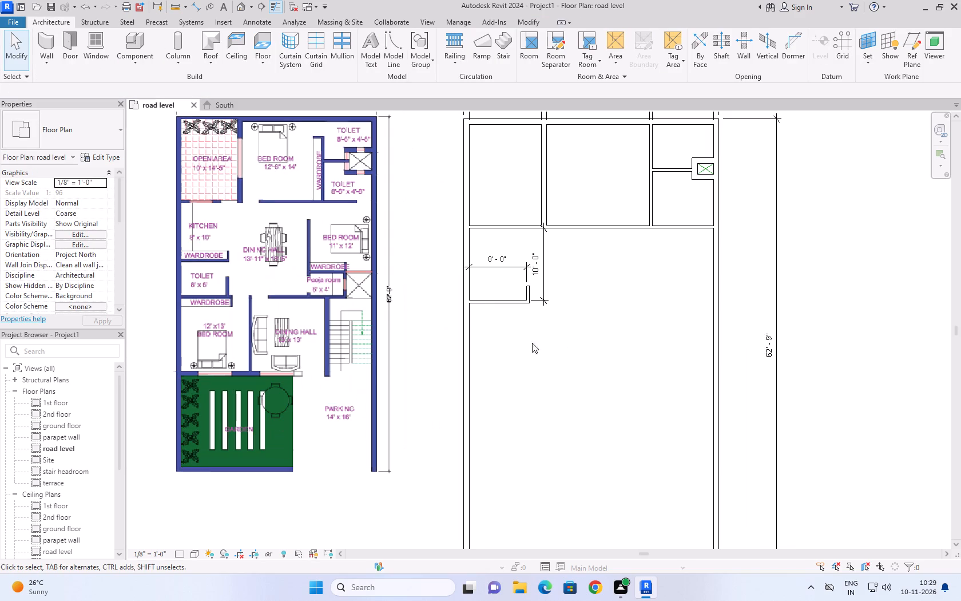
scroll(517, 326, "up", 2)
scroll(518, 338, "down", 2)
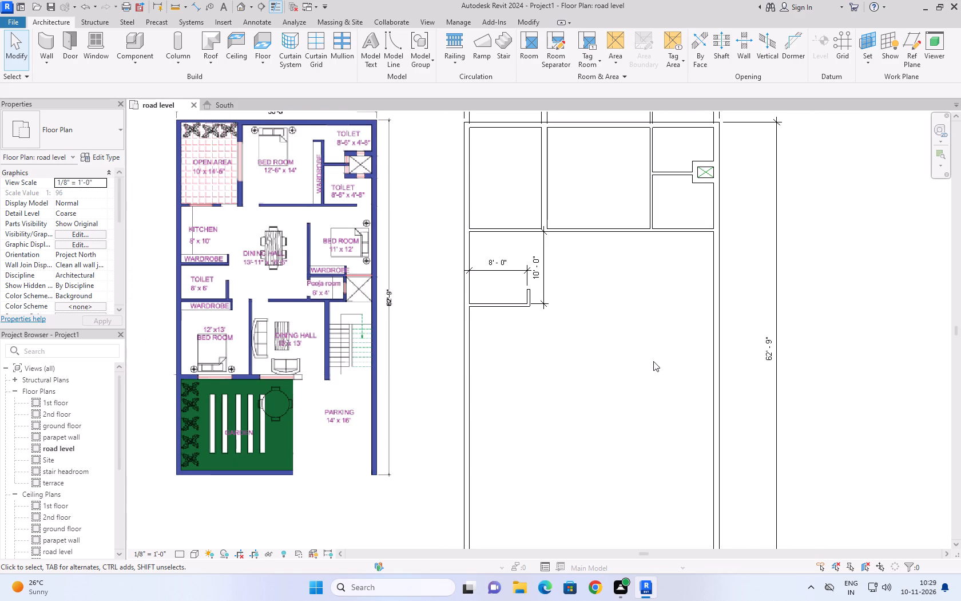
middle_click_drag(653, 361, 559, 374)
scroll(559, 374, "down", 1)
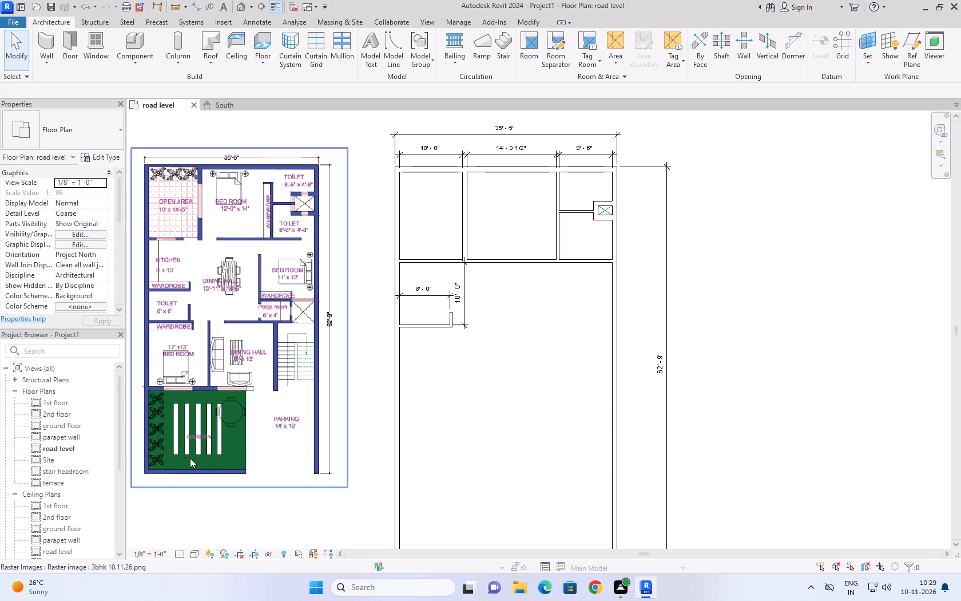
left_click(767, 353)
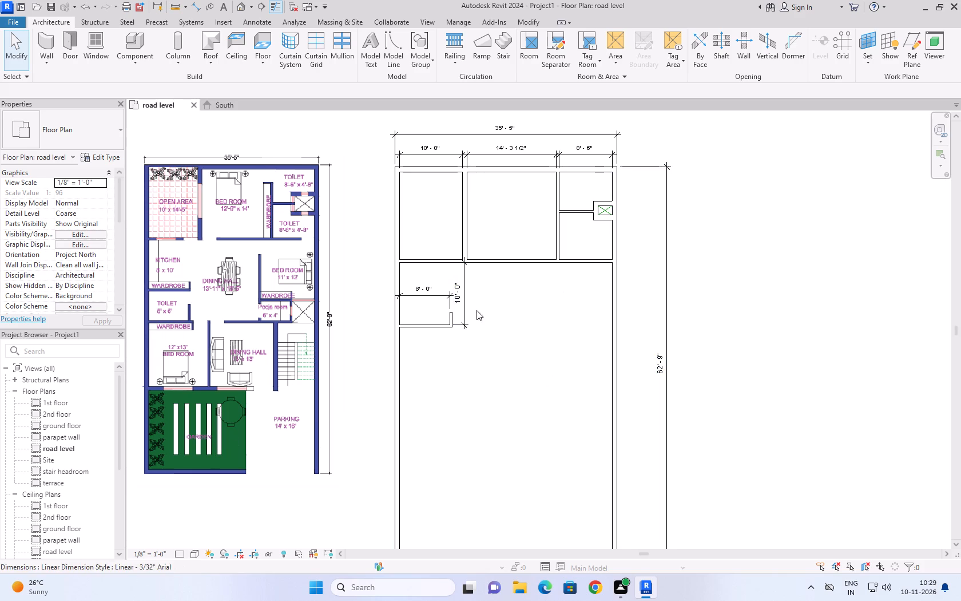
scroll(547, 283, "down", 2)
scroll(525, 318, "up", 2)
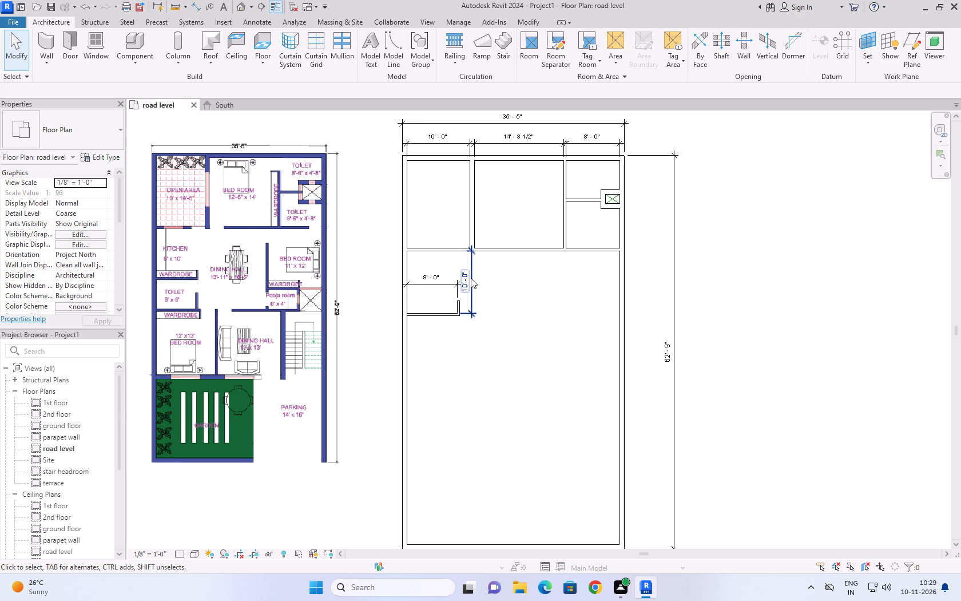
left_click(471, 278)
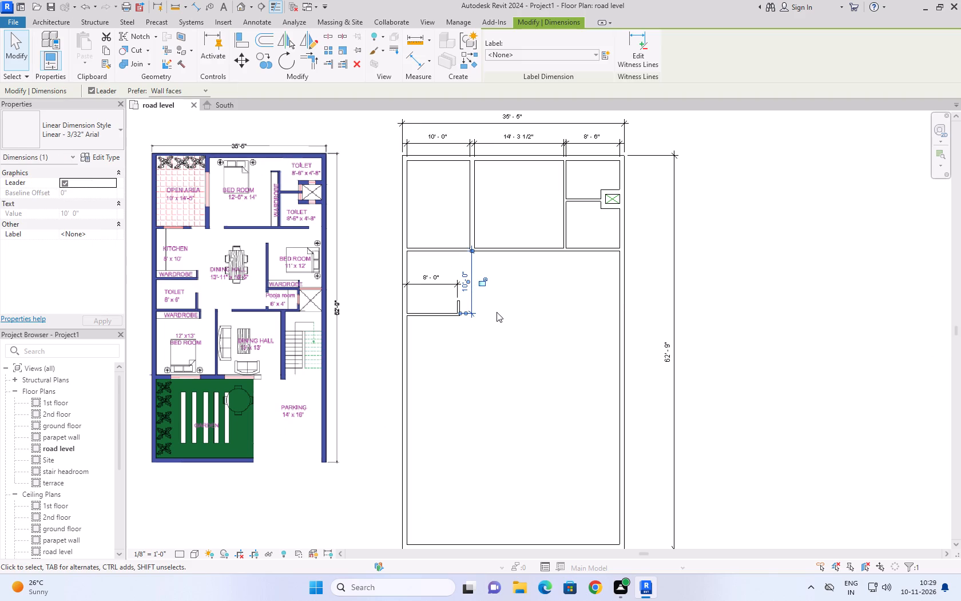
key("Delete")
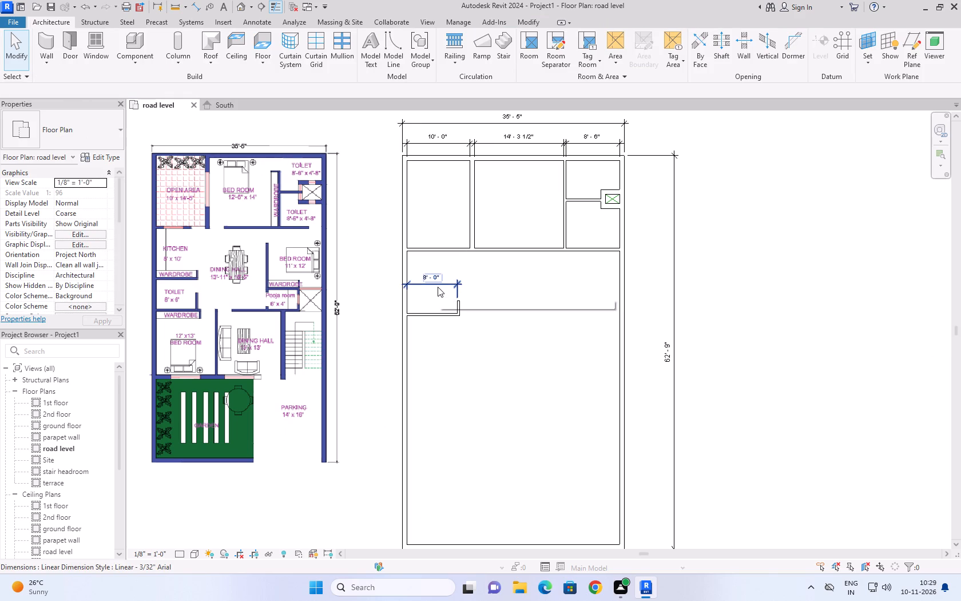
left_click(438, 287)
key("Delete")
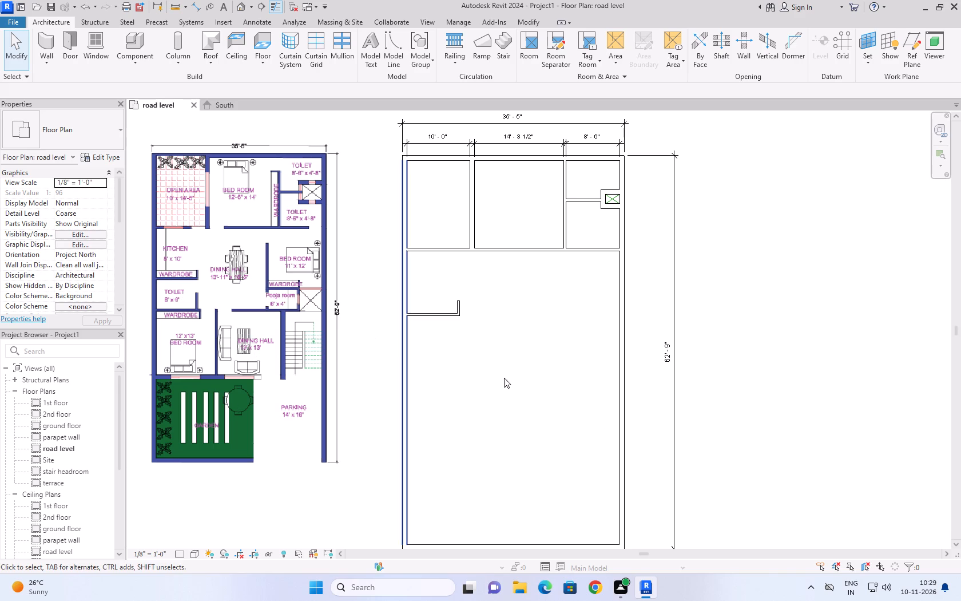
Draw wall 4.5'' toilet walls from the west wall's inner face, 6' below the kitchen, running 8' east and north to the kitchen's short wall.
type("wa")
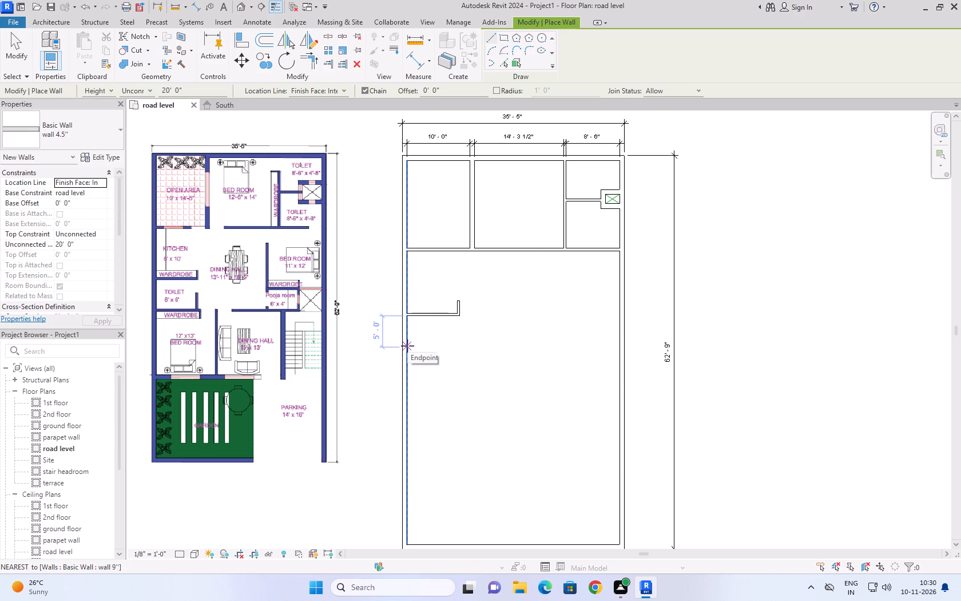
type("8'")
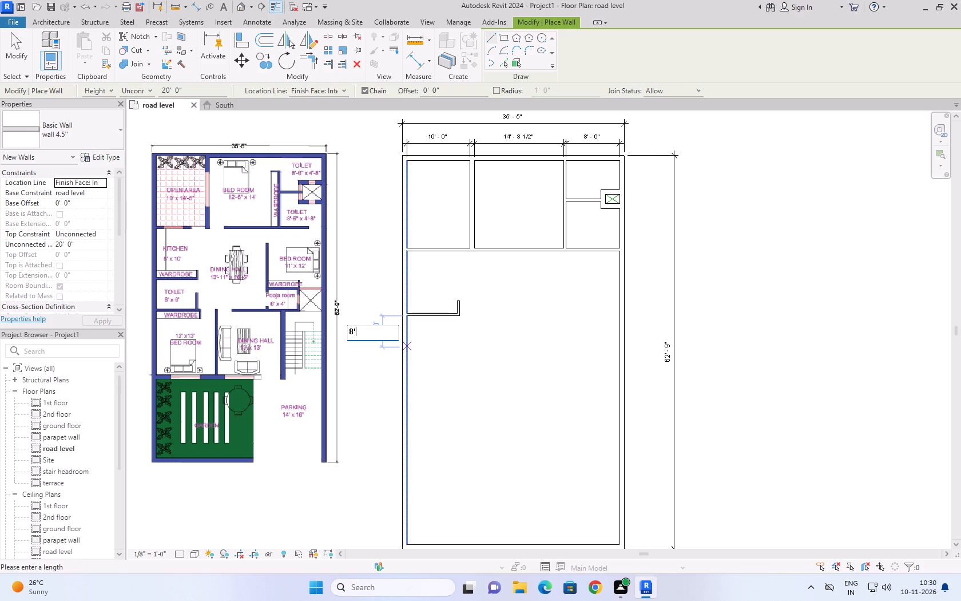
key("BackSpace")
key("BackSpace")
key("6")
key("apostrophe")
key("Return")
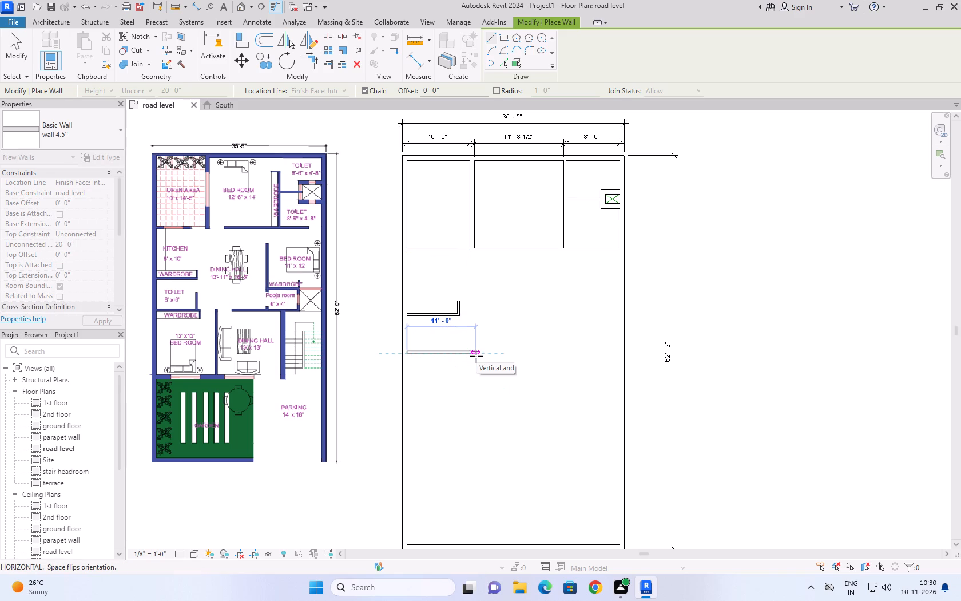
type("8'")
key("Return")
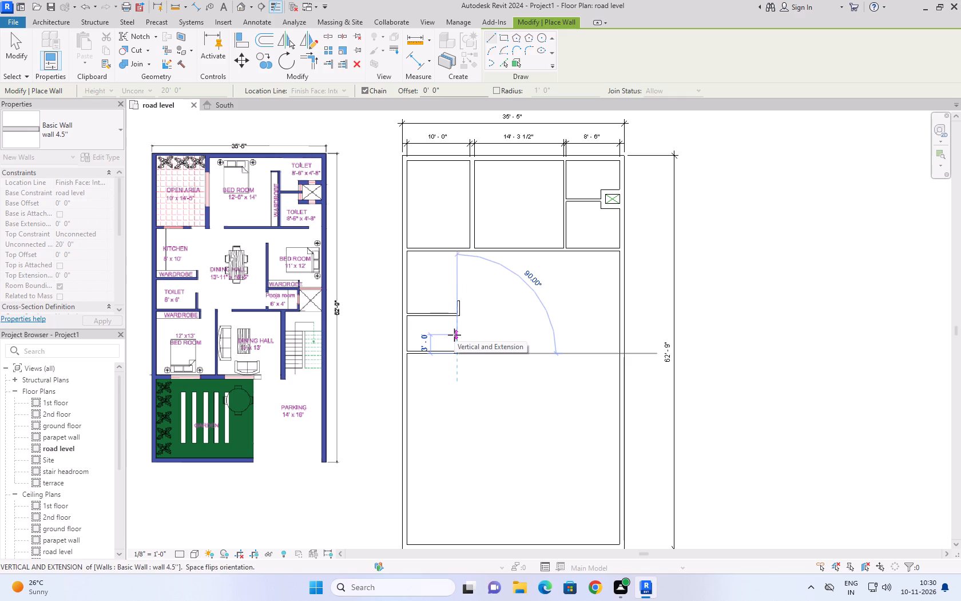
key("space")
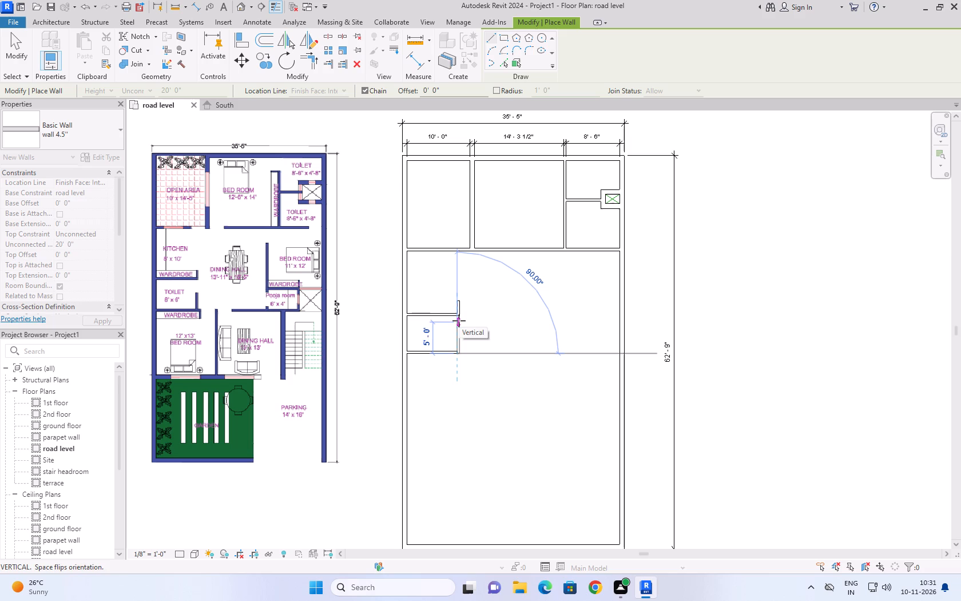
left_click(459, 310)
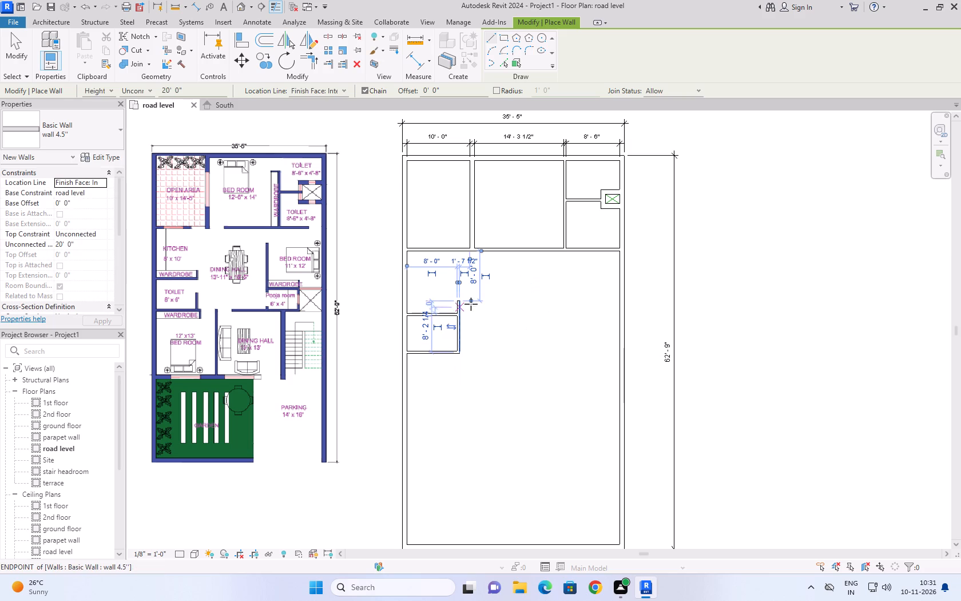
key("Escape")
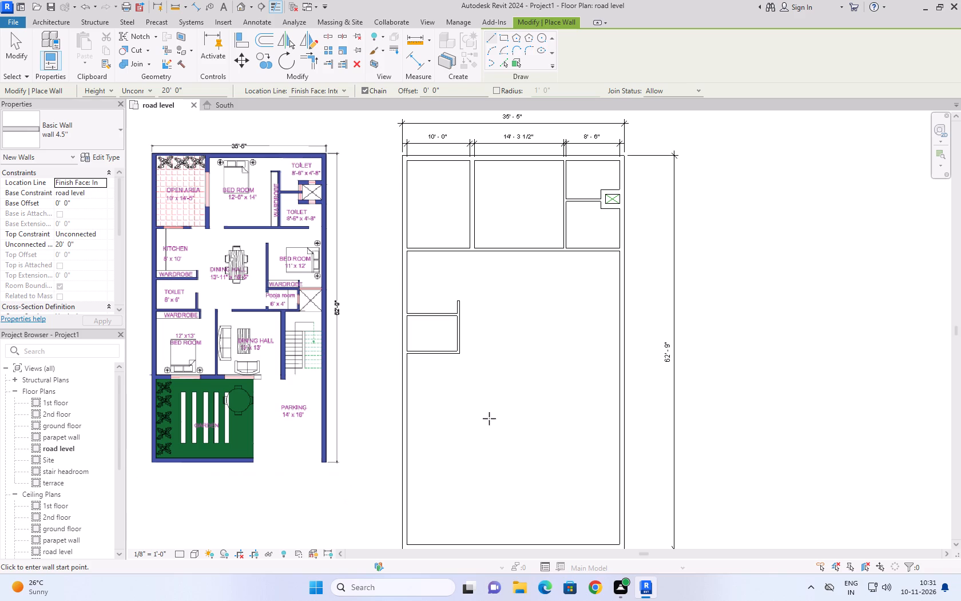
Extend the toilet's lower 4.5'' cross wall eastward to the east outer wall.
scroll(557, 397, "down", 2)
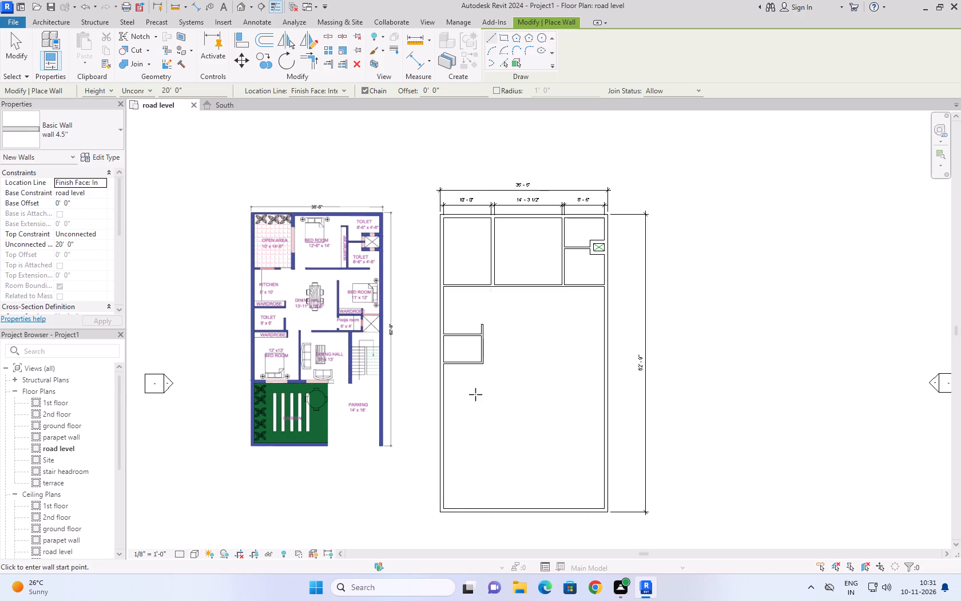
scroll(343, 353, "up", 4)
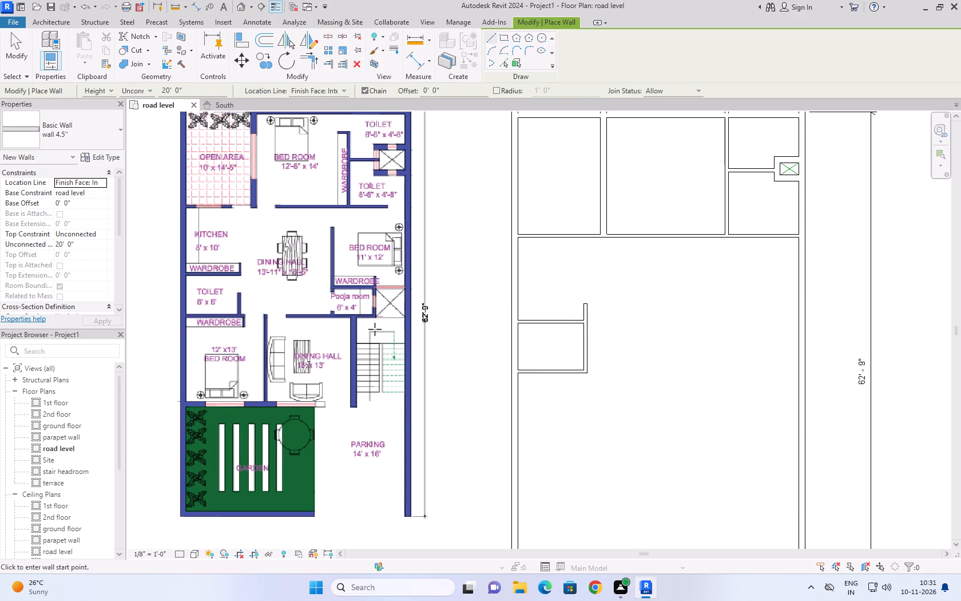
scroll(541, 418, "down", 3)
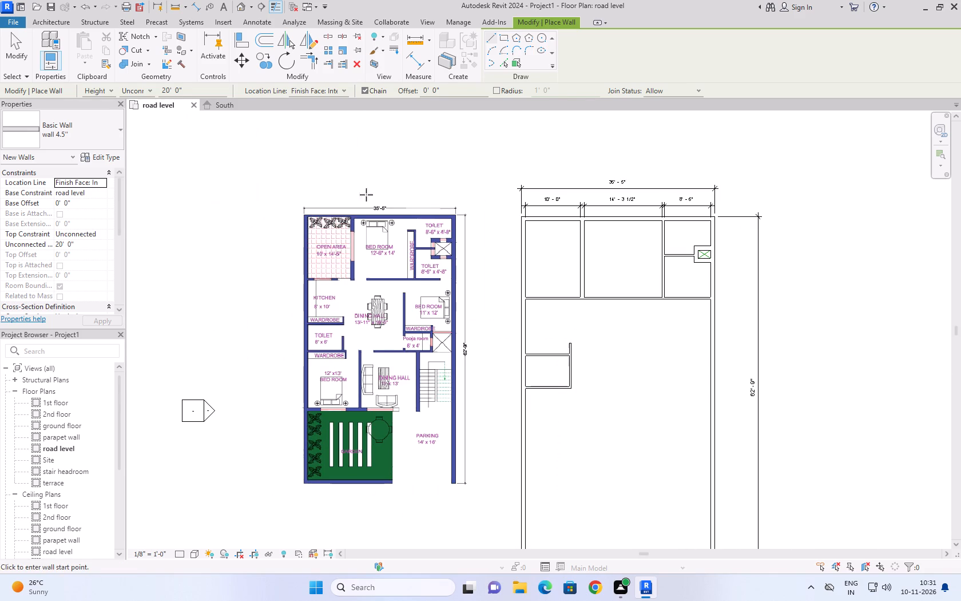
left_click(18, 56)
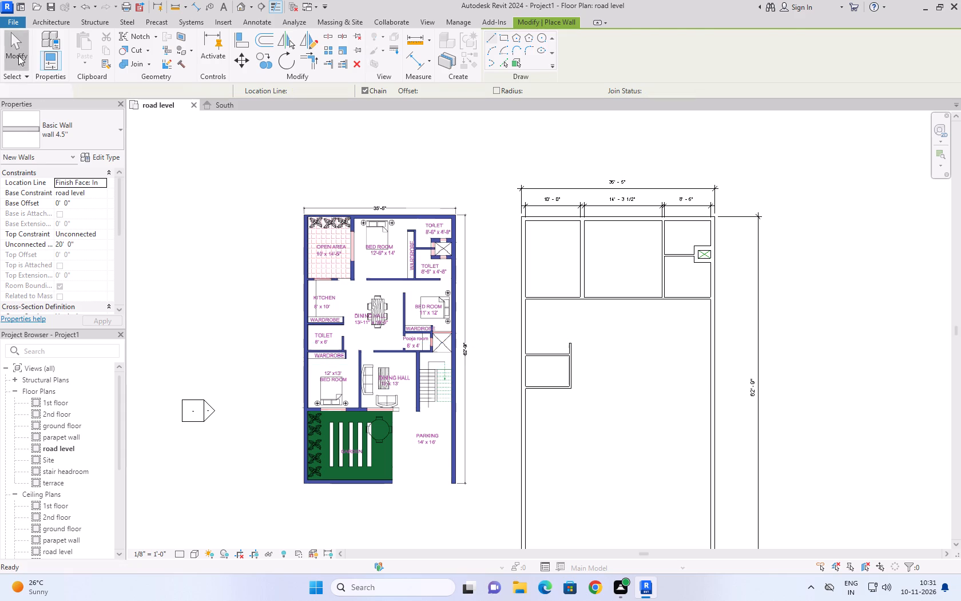
left_click(538, 385)
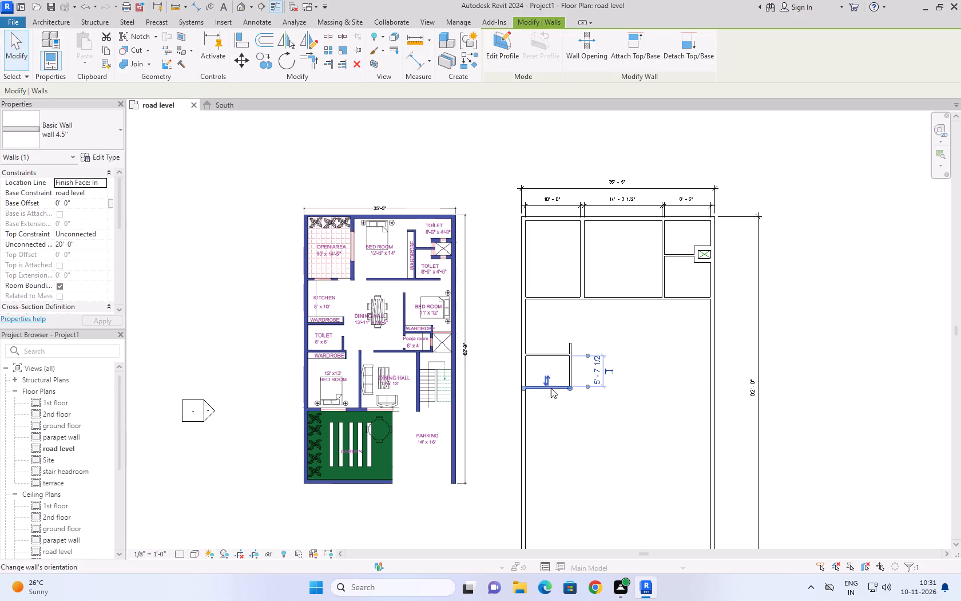
left_click_drag(571, 388, 710, 396)
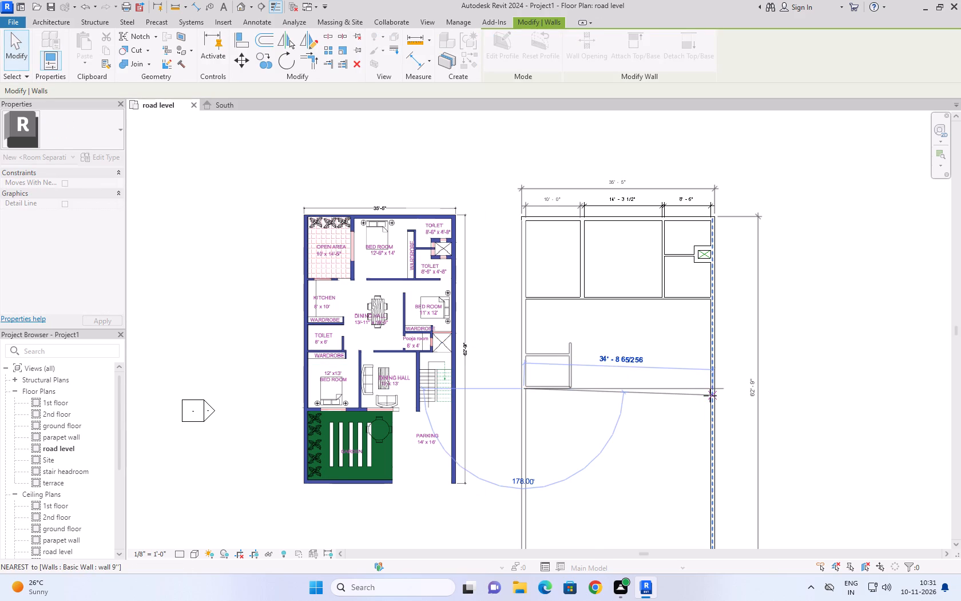
left_click_drag(710, 396, 713, 392)
left_click(834, 369)
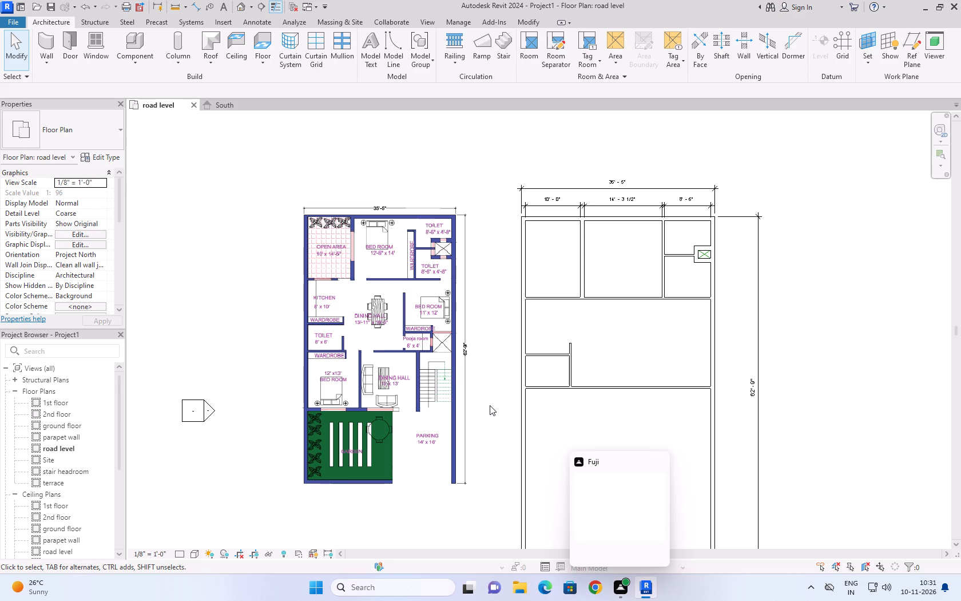
Start saving the project to the Desktop and set the maximum backups to 1 in the file save options.
key("ctrl+s")
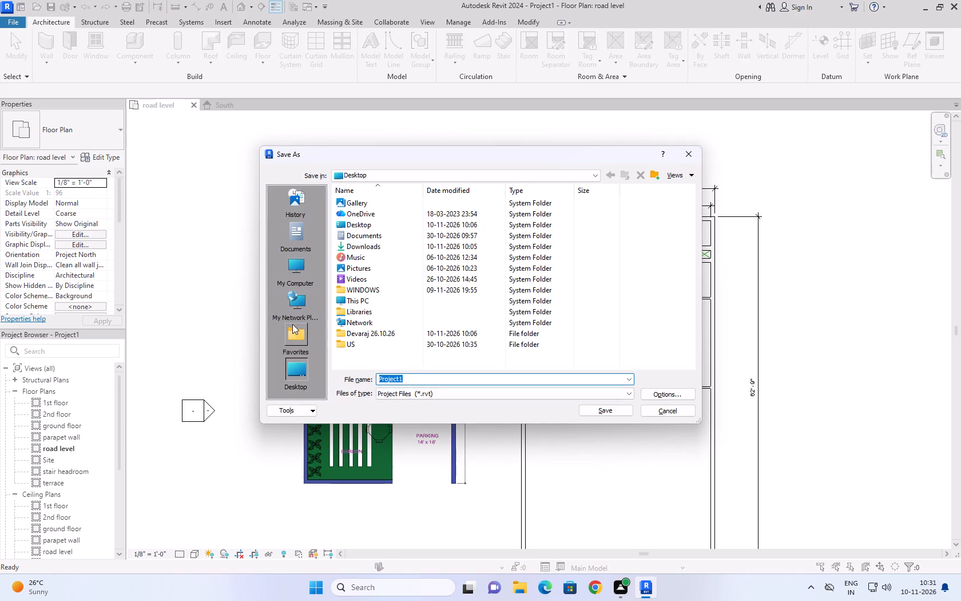
double_click(302, 363)
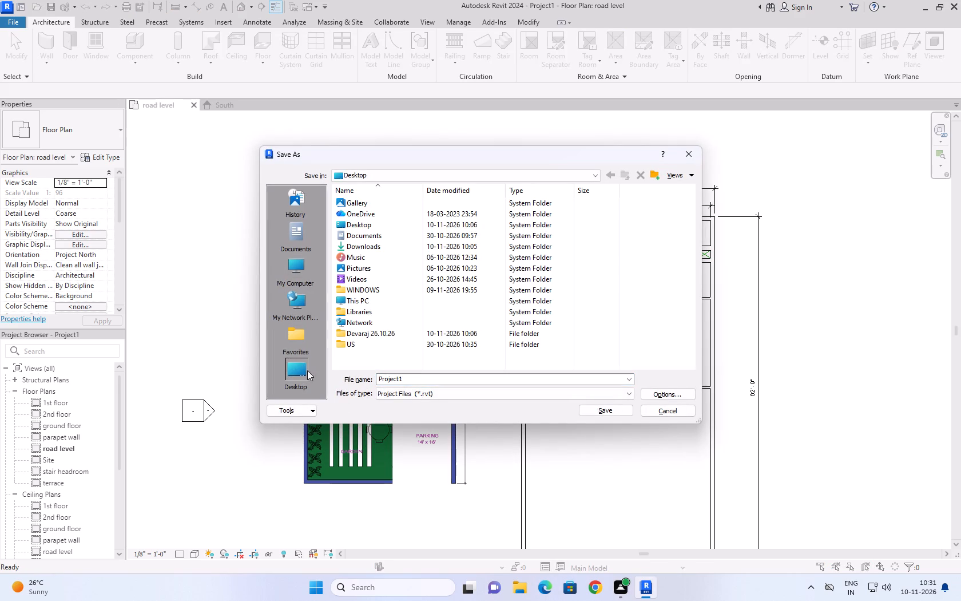
left_click(645, 394)
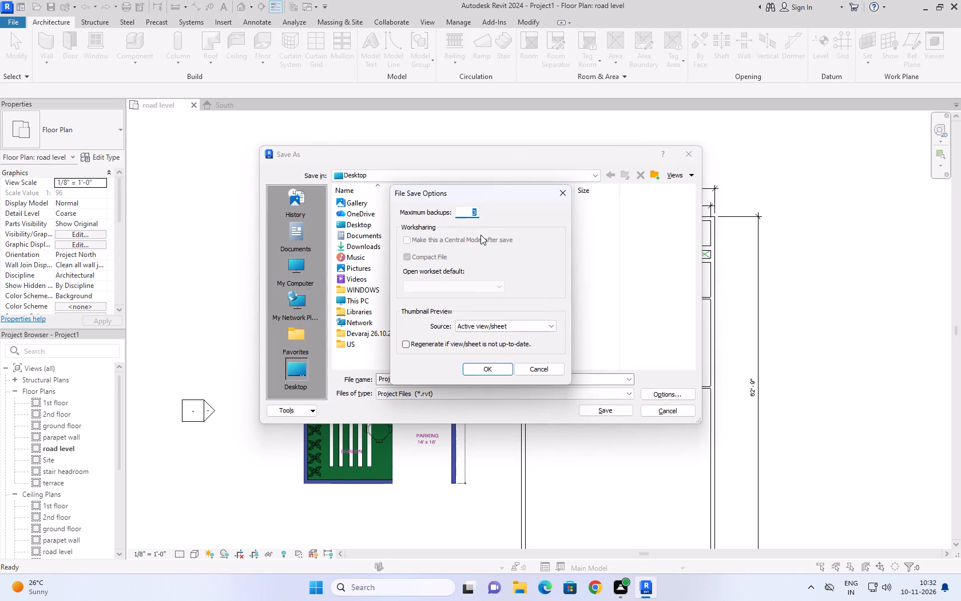
key("1")
left_click(481, 366)
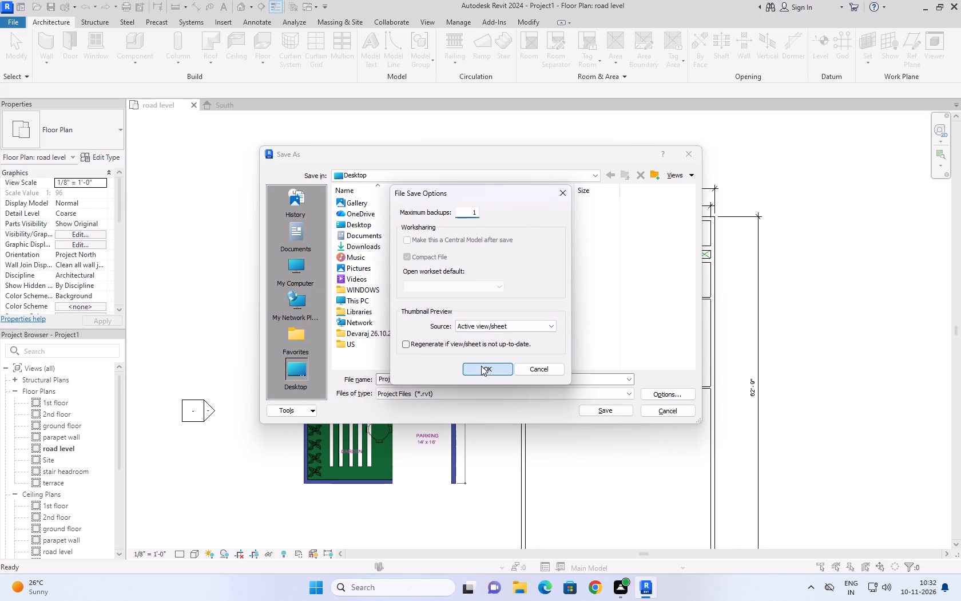
Save the project file on the Desktop under the name Project110.11.26.
double_click(290, 365)
double_click(428, 377)
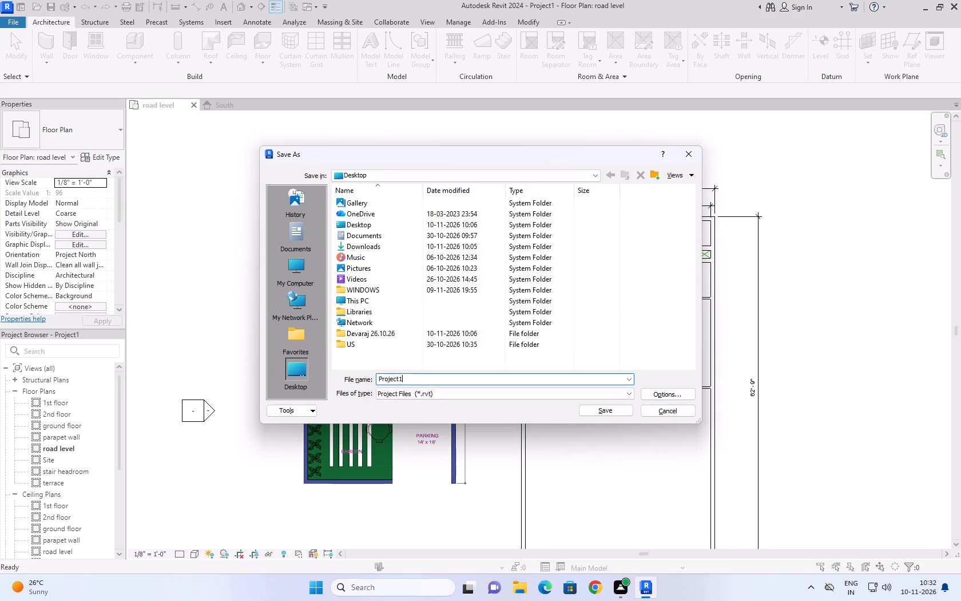
type("10.")
type("11.26")
left_click(598, 414)
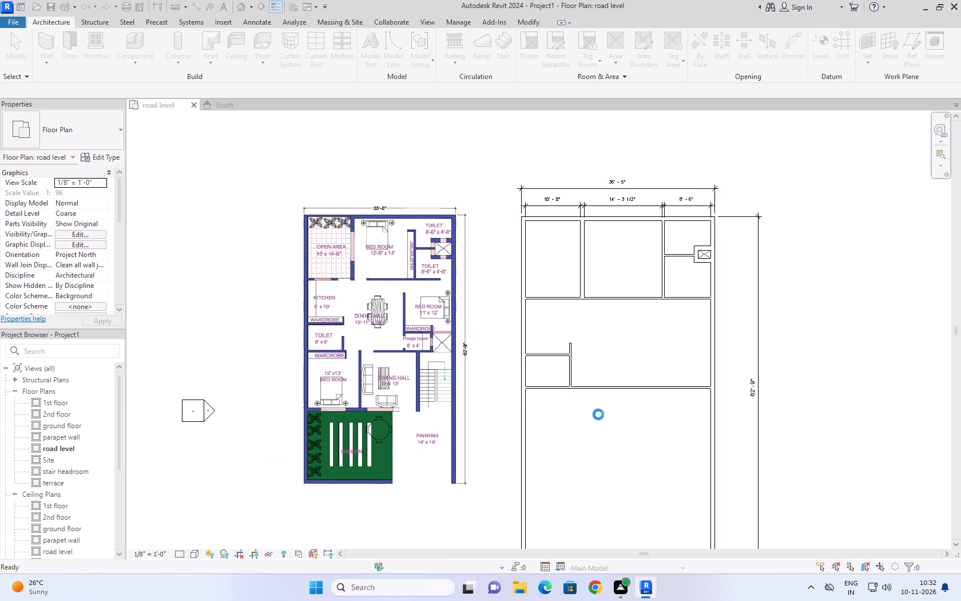
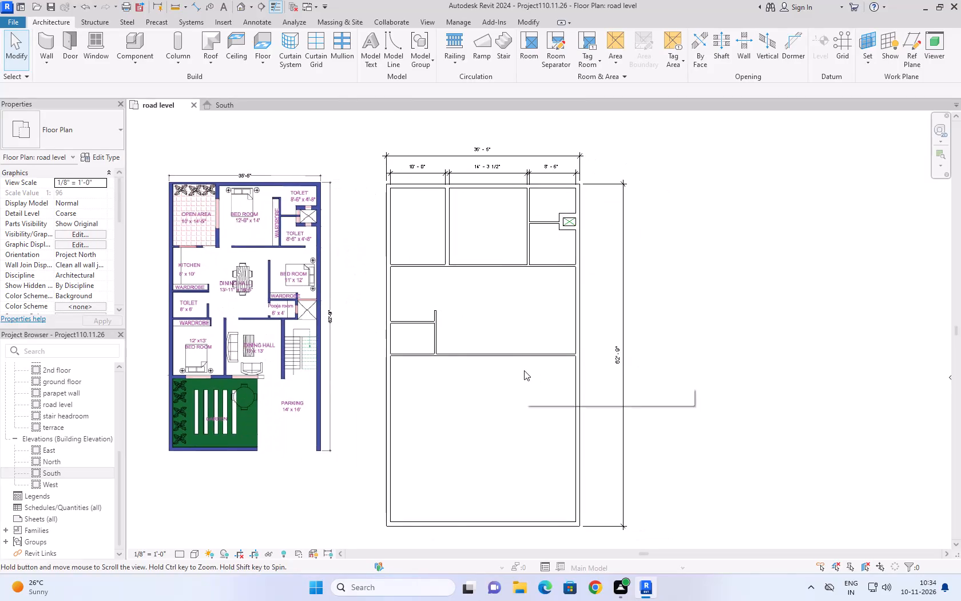
Dimension the kitchen's inside length, from the upper cross wall to the toilet wall, and its inside width.
scroll(524, 370, "down", 1)
scroll(444, 343, "up", 2)
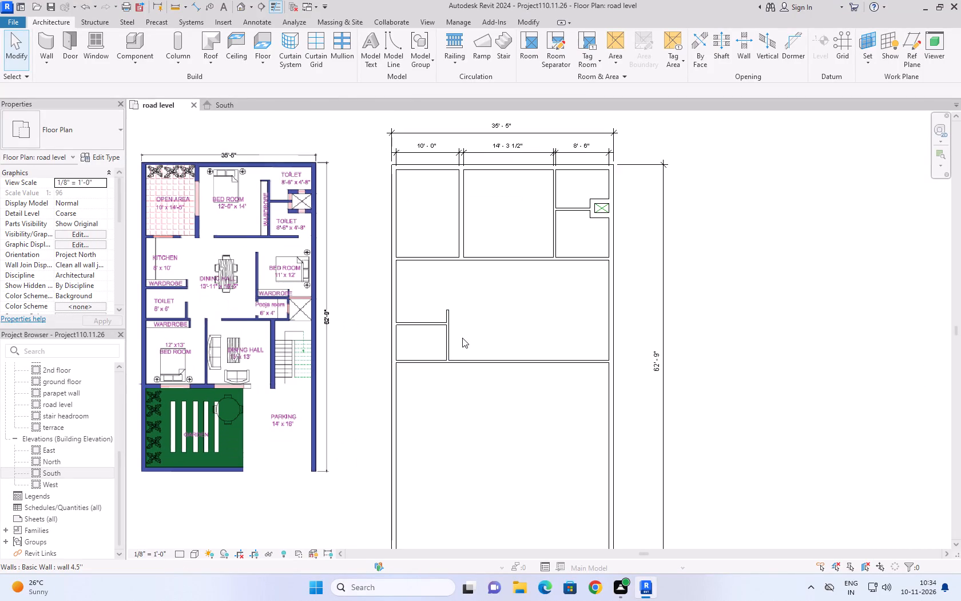
scroll(505, 316, "down", 1)
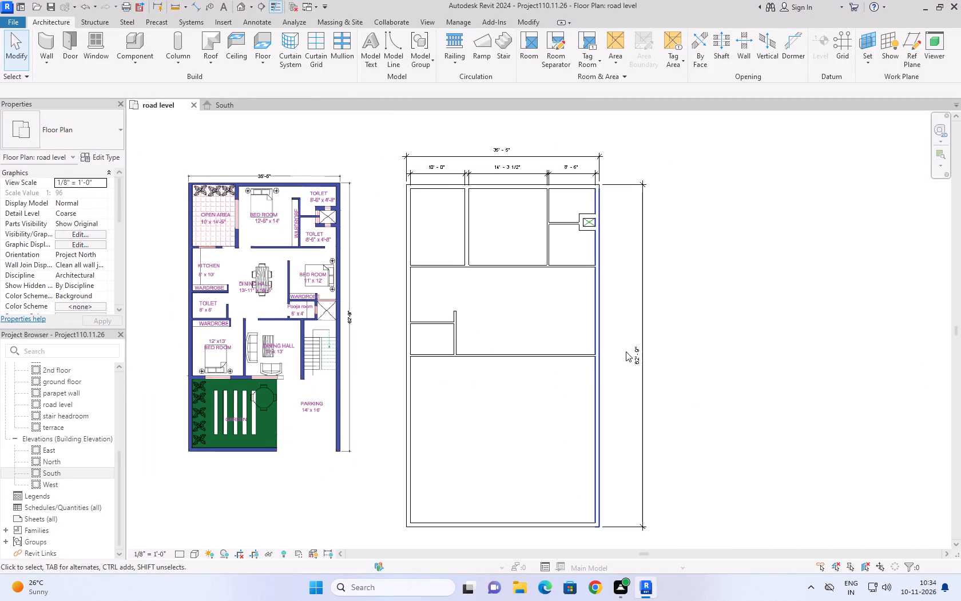
scroll(660, 347, "down", 3)
scroll(660, 347, "up", 3)
key("Escape")
key("Escape")
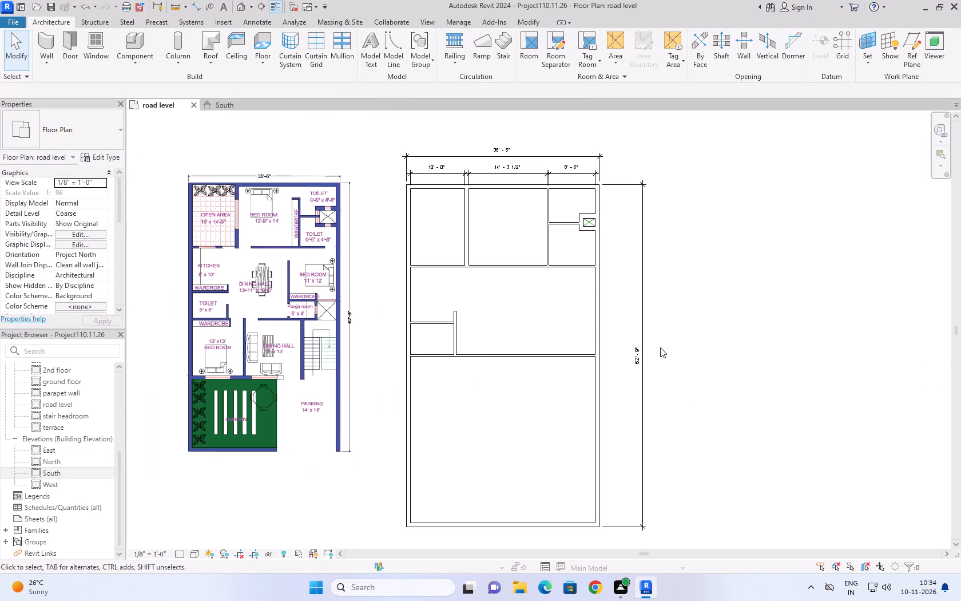
key("Escape")
key("d")
key("i")
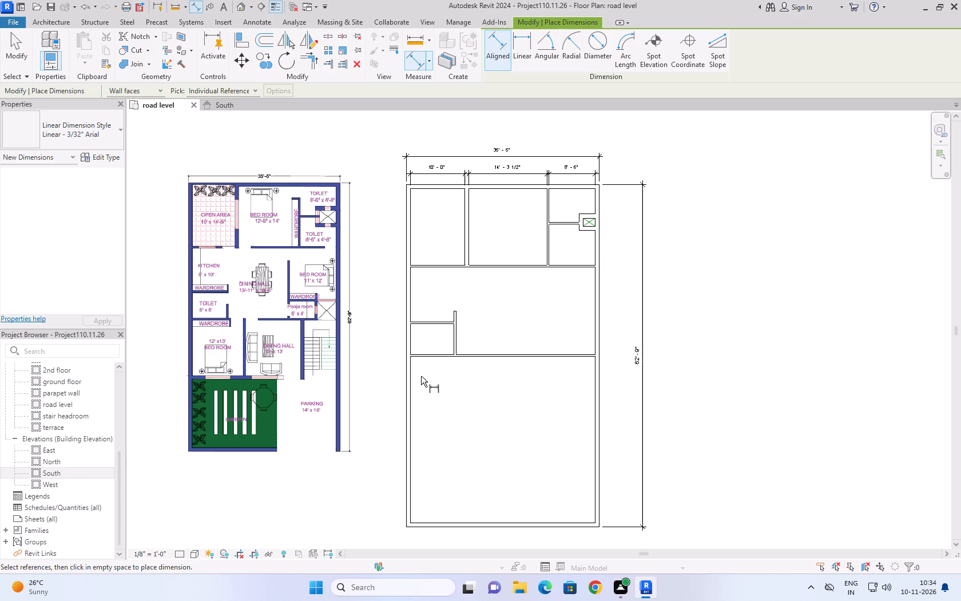
scroll(430, 323, "up", 4)
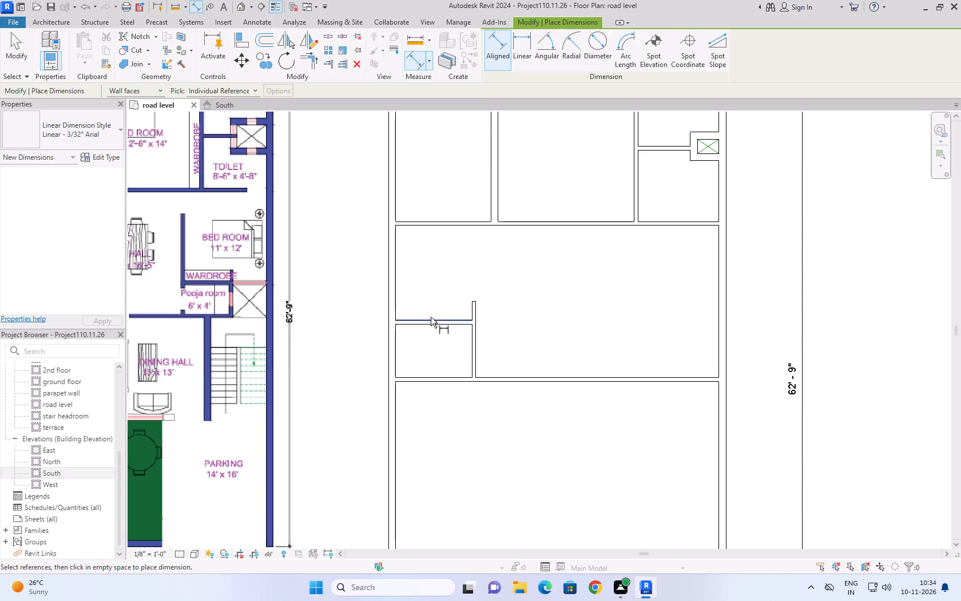
left_click(431, 317)
left_click(430, 227)
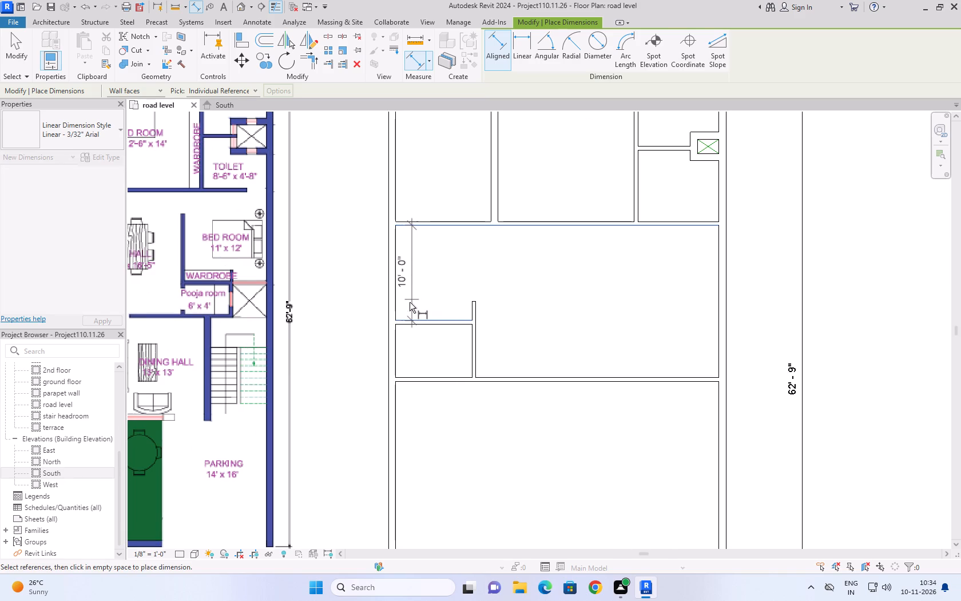
left_click(444, 304)
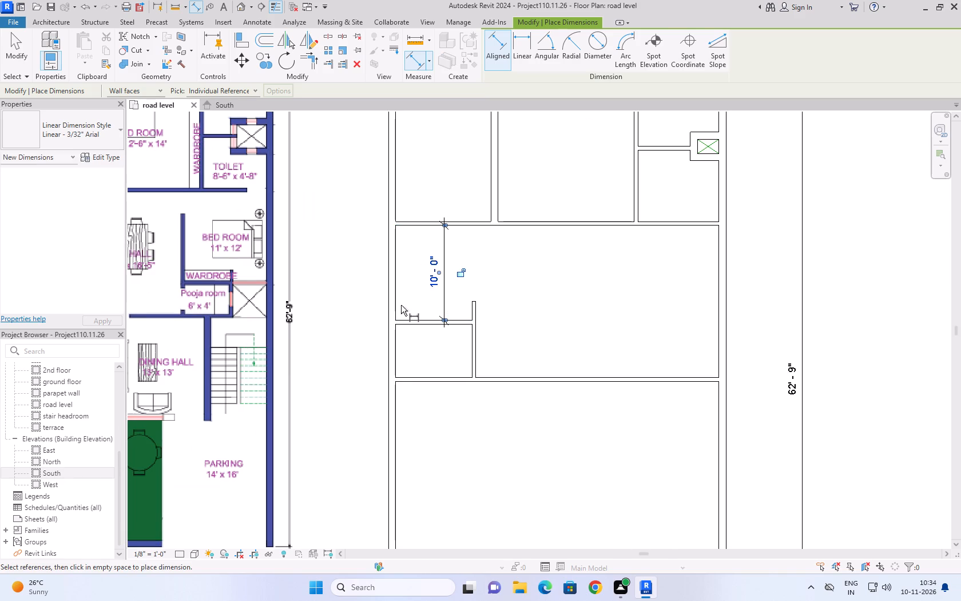
left_click(397, 306)
left_click(471, 306)
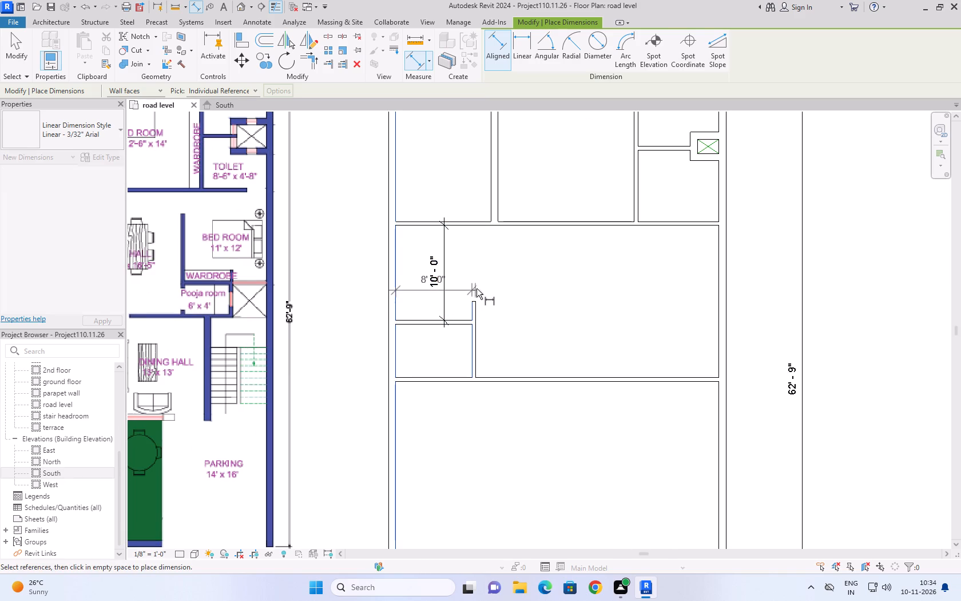
left_click(476, 251)
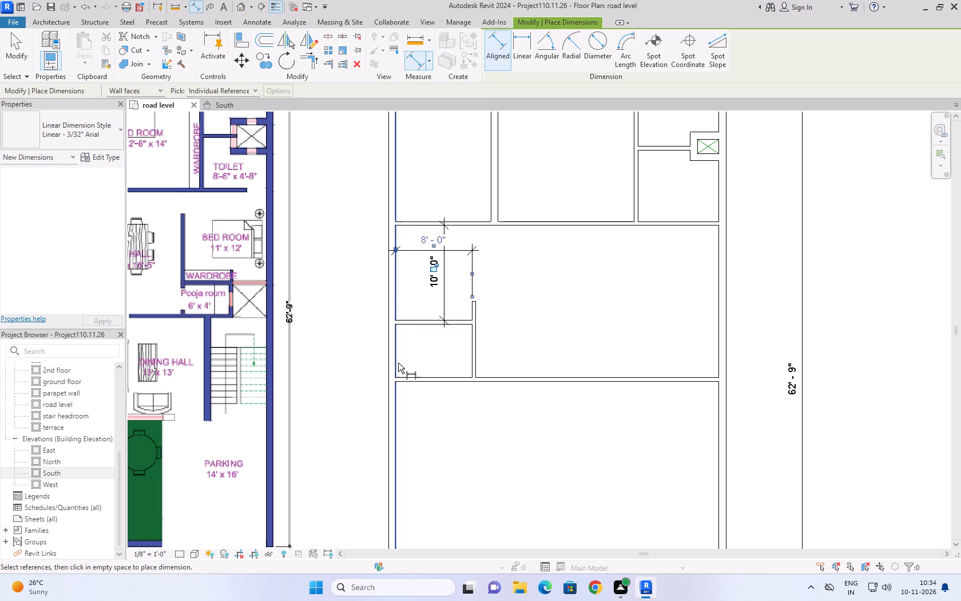
Dimension the inside width and inside length of the toilet below the kitchen.
left_click(396, 365)
left_click(471, 357)
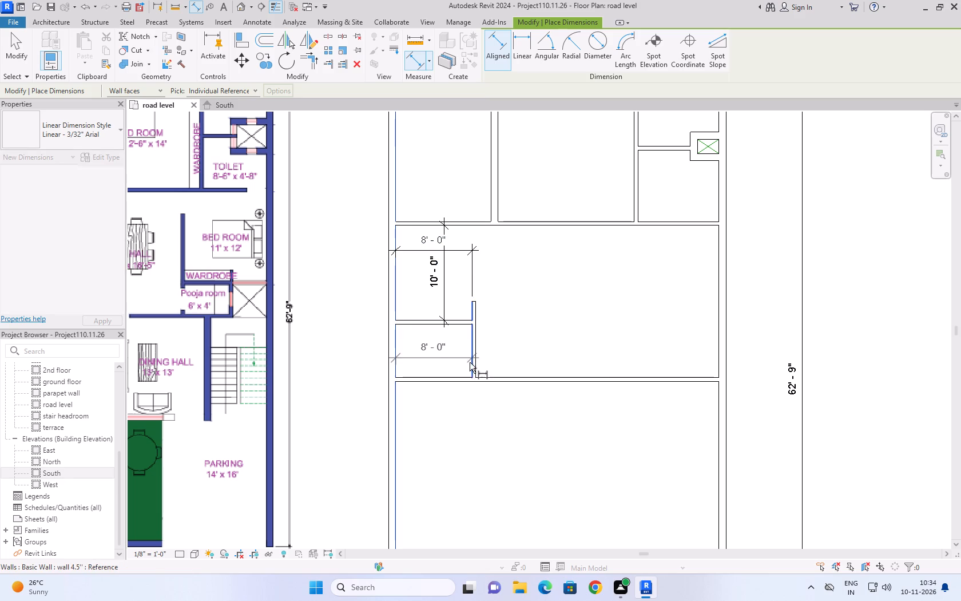
left_click(470, 421)
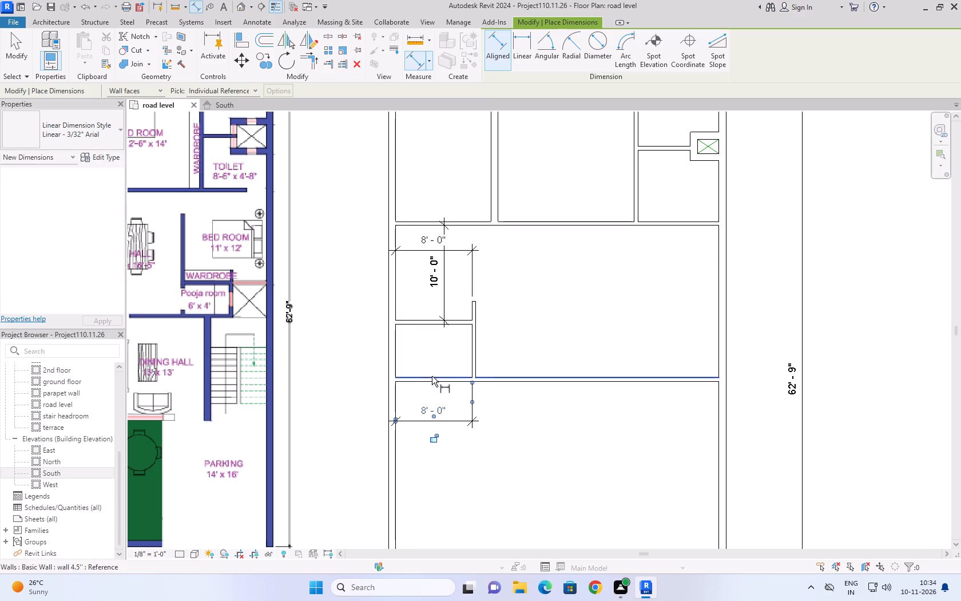
left_click(432, 376)
left_click(431, 324)
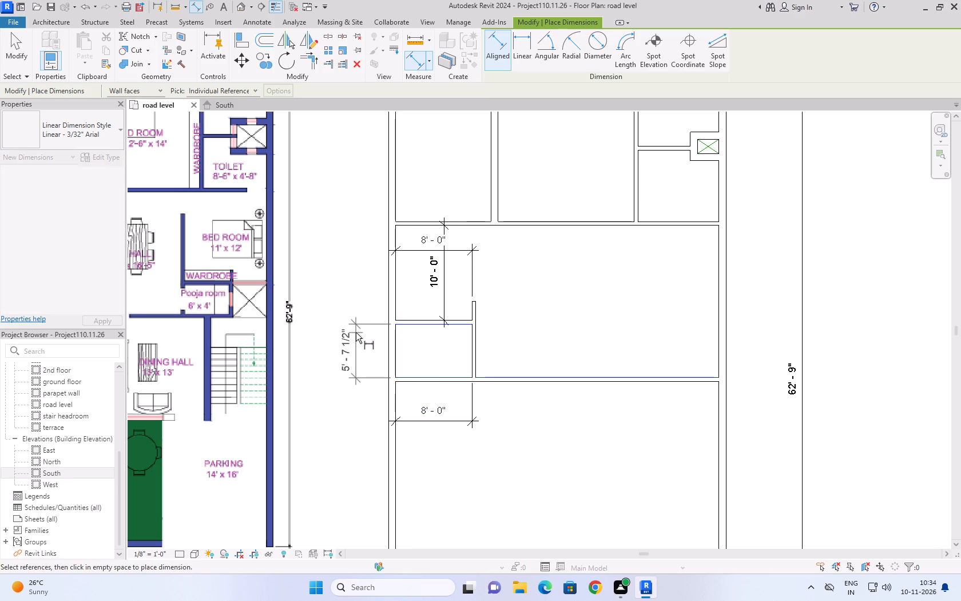
left_click(356, 333)
scroll(534, 344, "down", 3)
key("Escape")
key("Escape")
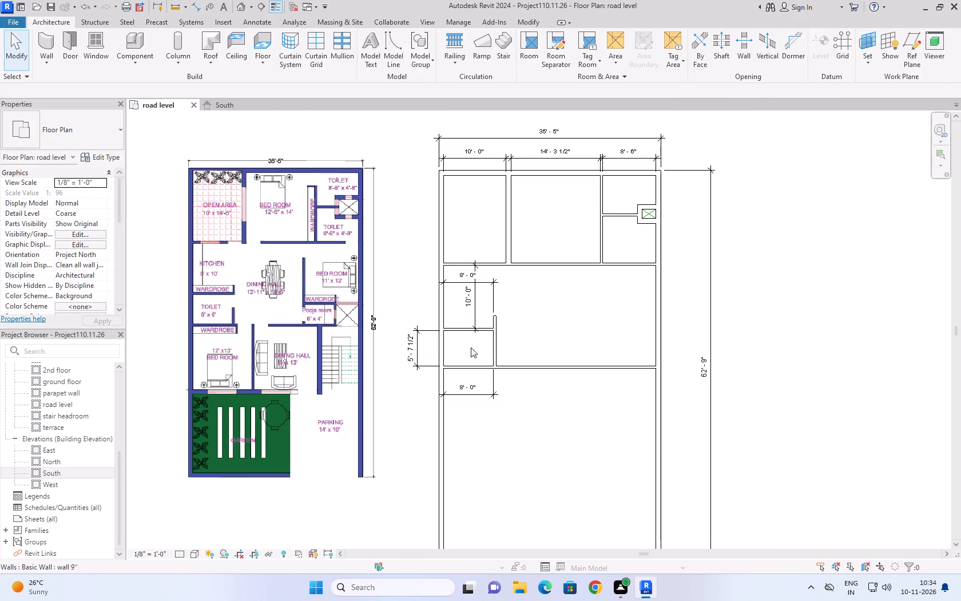
Set the toilet's inside length to 6' by shifting its lower 4.5'' cross wall.
left_click(497, 347)
key("Escape")
left_click(474, 364)
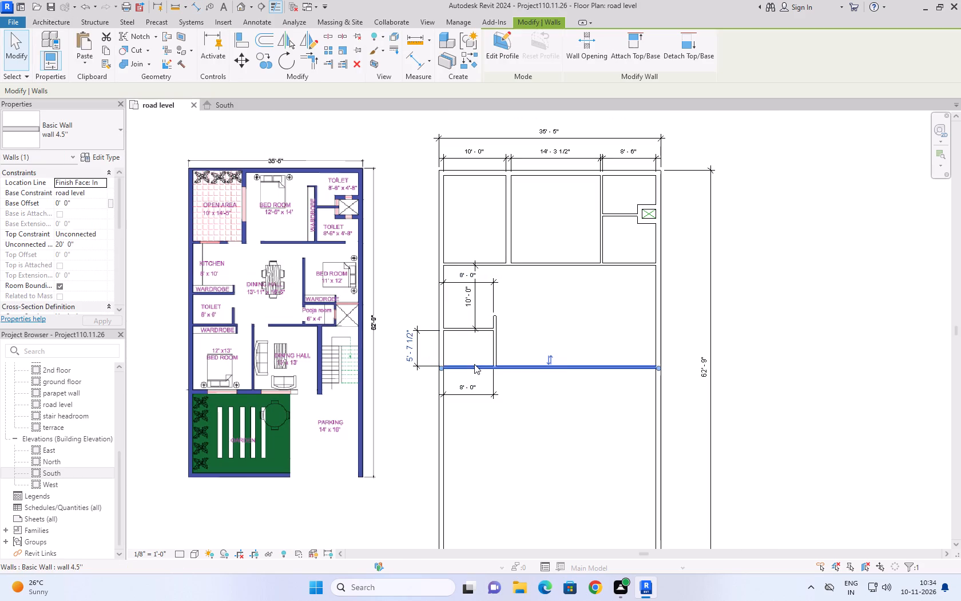
left_click(414, 350)
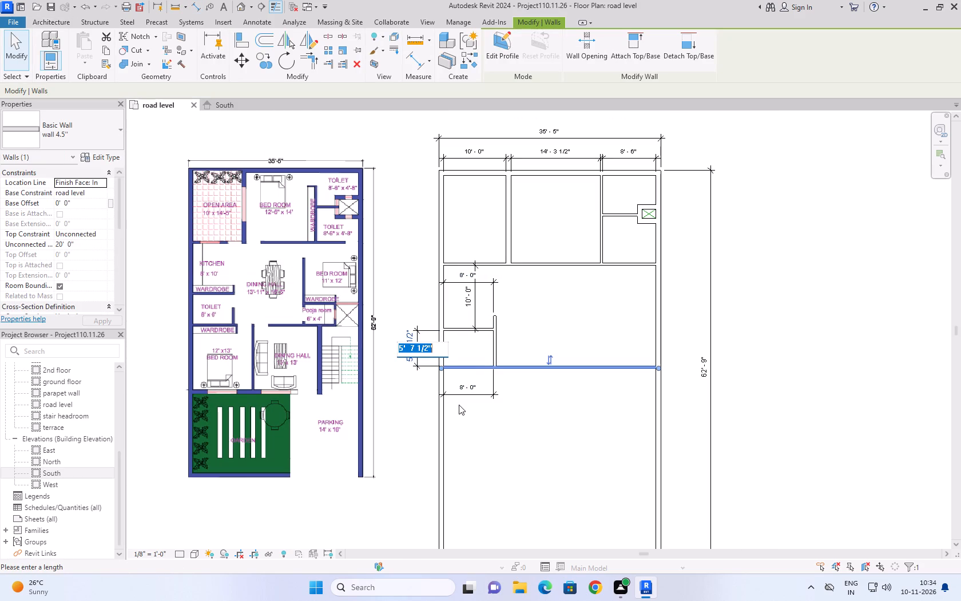
key("6")
key("apostrophe")
key("Return")
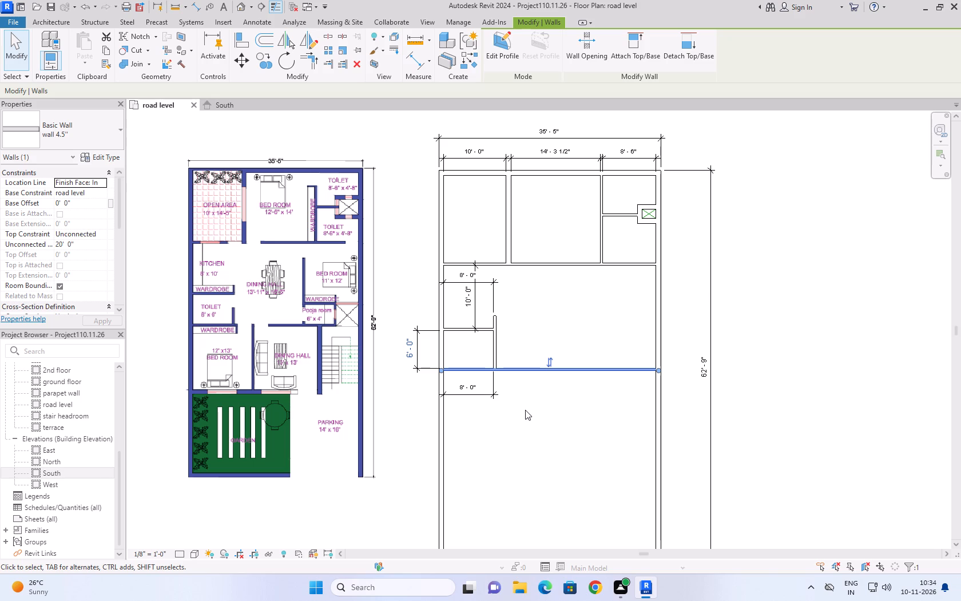
left_click(403, 266)
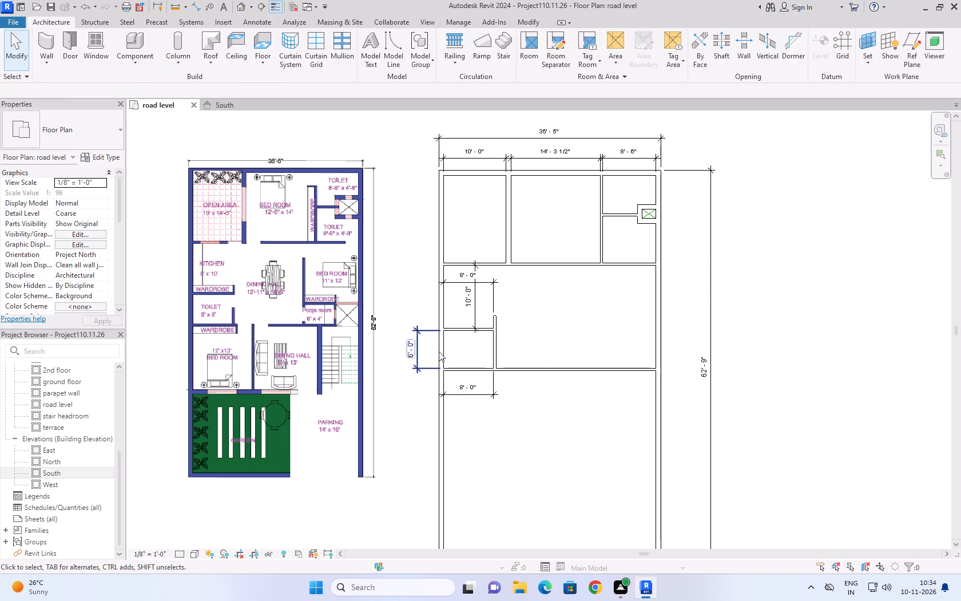
Delete the kitchen's length and width dimensions and the toilet's length and width dimensions.
left_click_drag(517, 282, 449, 305)
key("Delete")
left_click_drag(411, 296, 426, 386)
left_click(426, 386)
left_click(426, 386)
left_click_drag(426, 379, 419, 352)
left_click(419, 349)
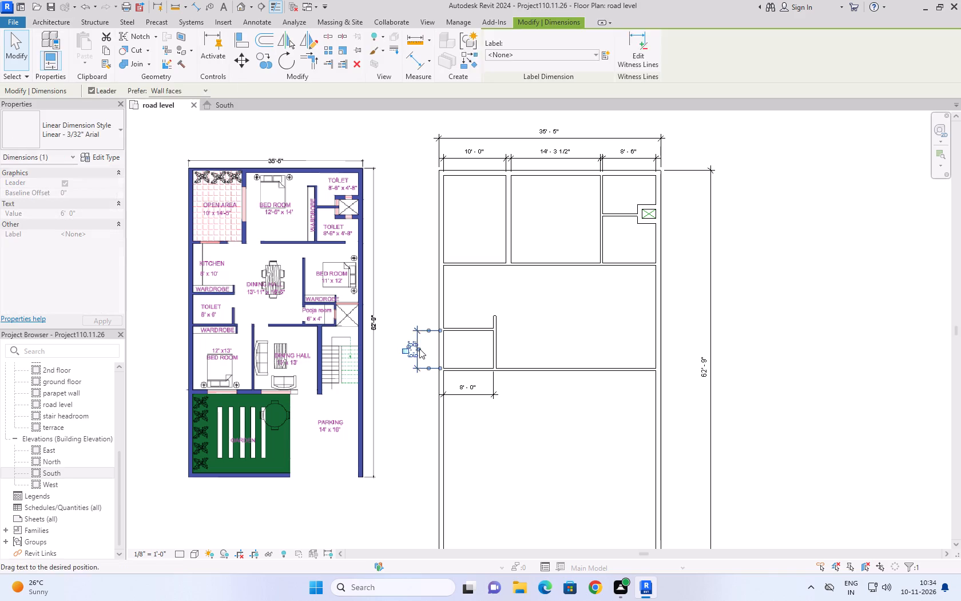
key("Delete")
left_click(468, 391)
key("Delete")
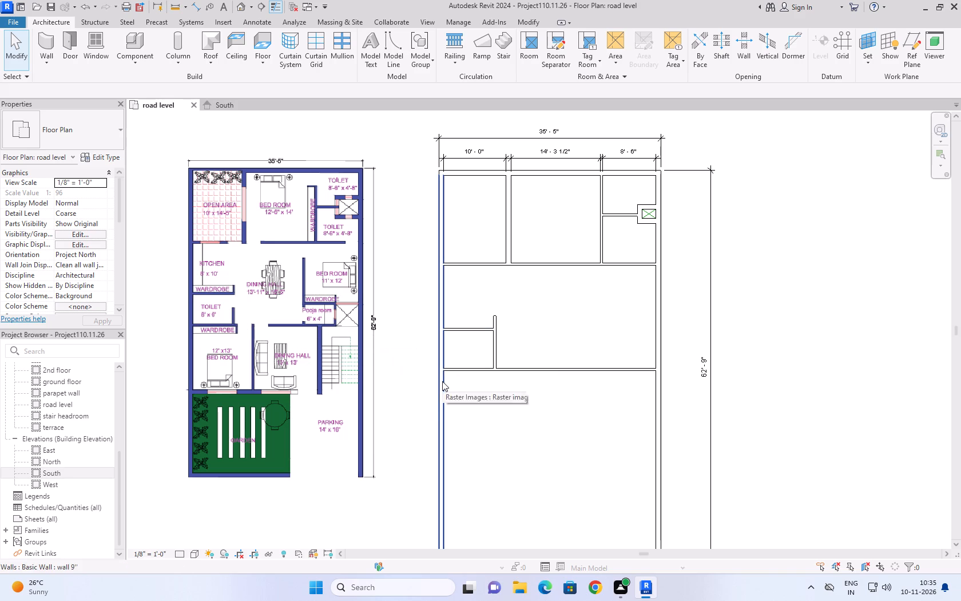
Draw 4.5'' bedroom walls from the west wall's inner face, 13' below the toilet's lower wall, 12' east and north to that wall.
scroll(530, 408, "down", 3)
scroll(525, 452, "up", 3)
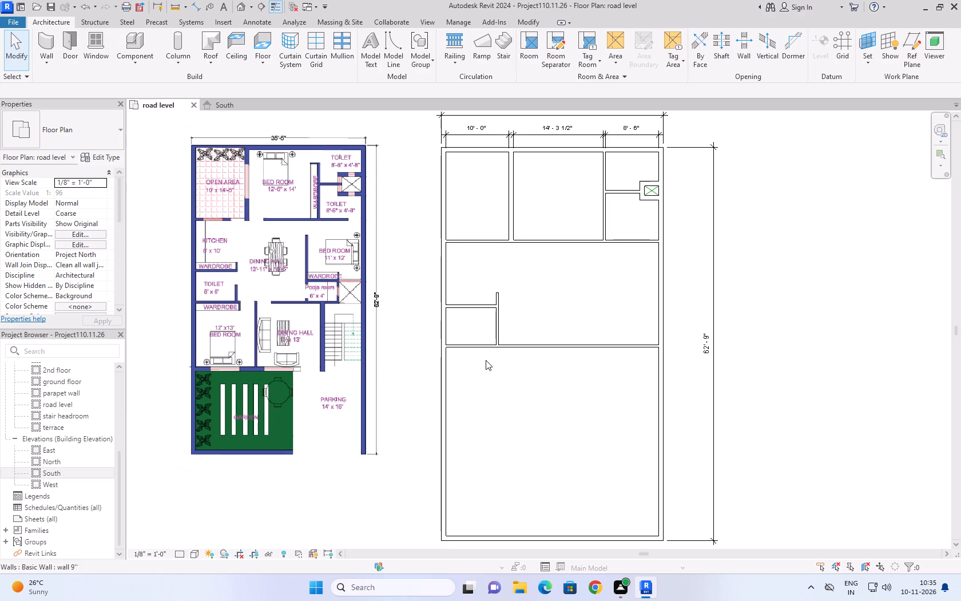
type("wa")
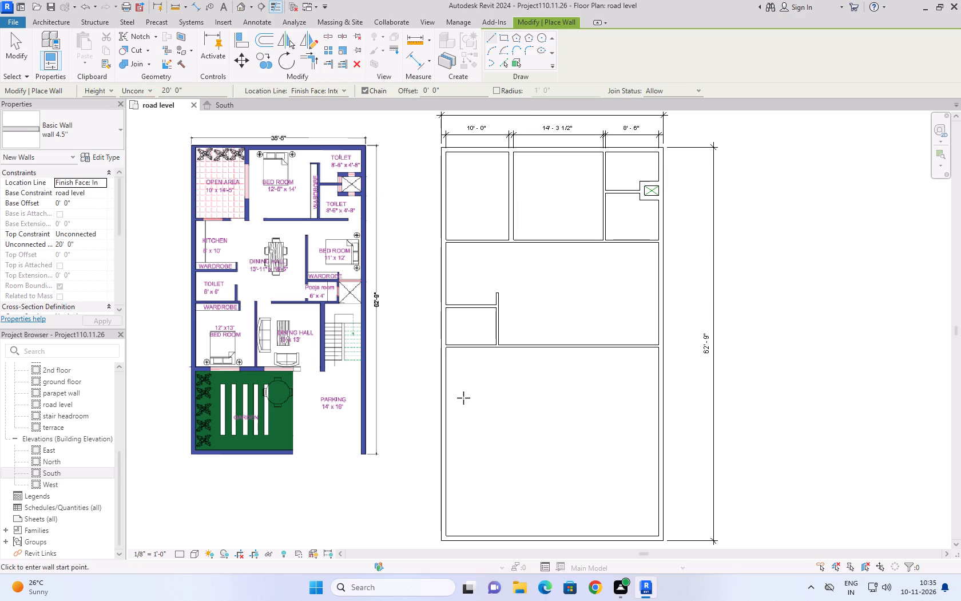
scroll(463, 398, "up", 2)
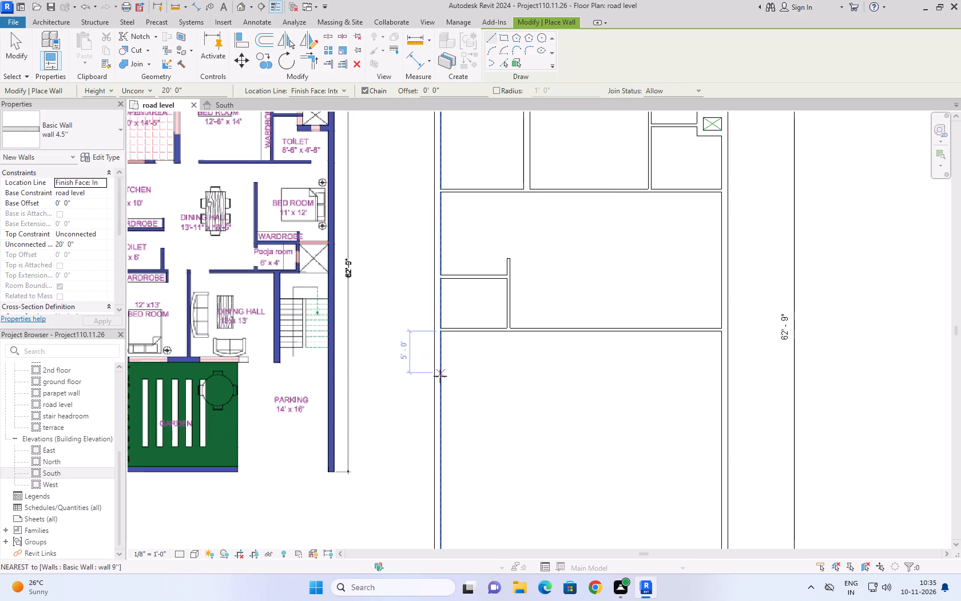
scroll(442, 388, "down", 2)
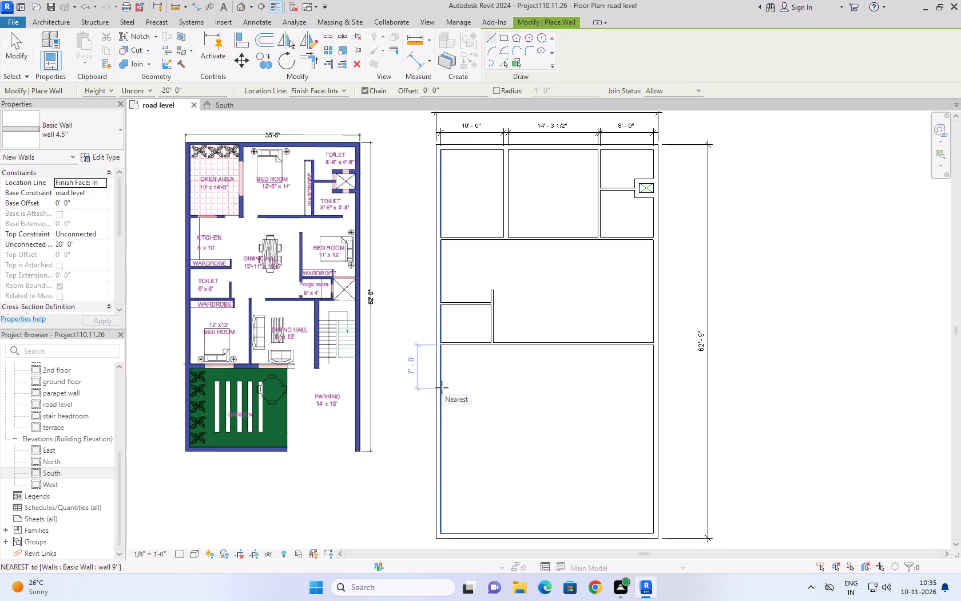
type("13'")
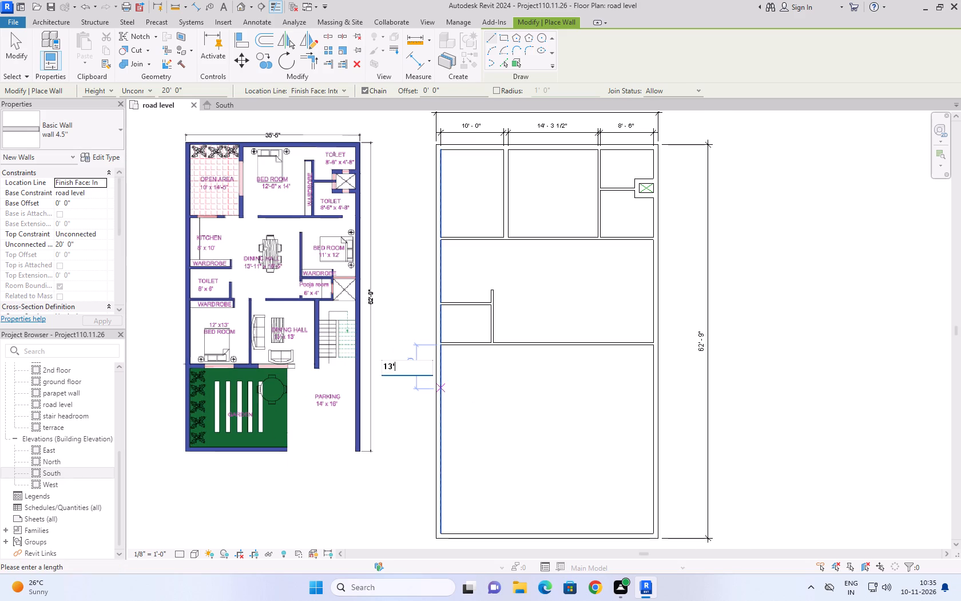
key("Return")
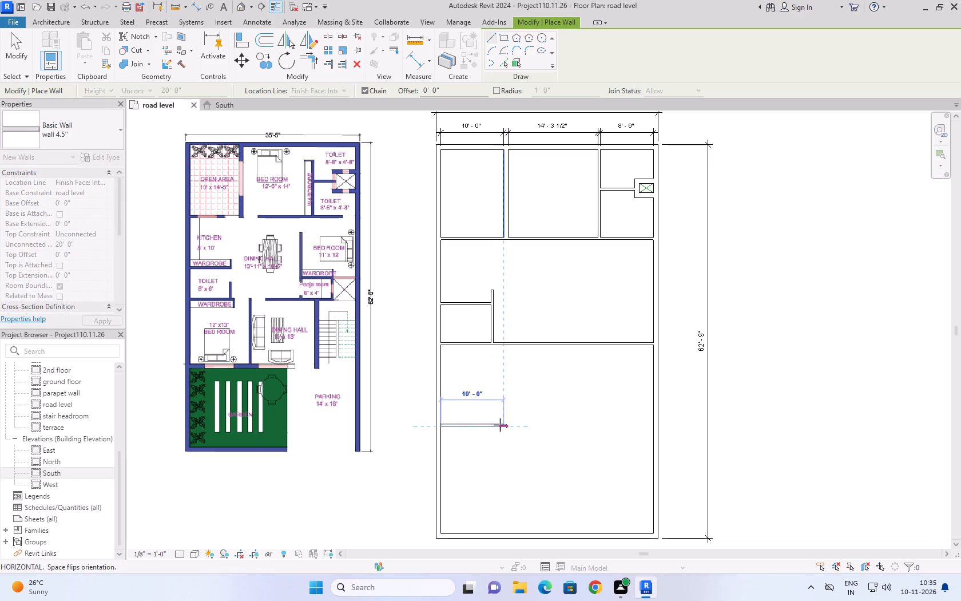
type("12'")
key("Return")
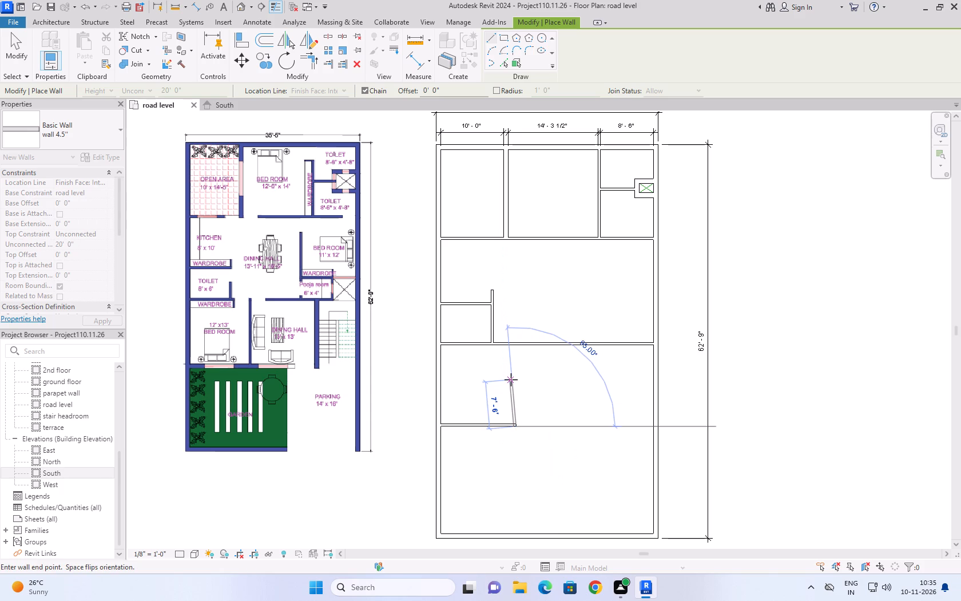
left_click(519, 345)
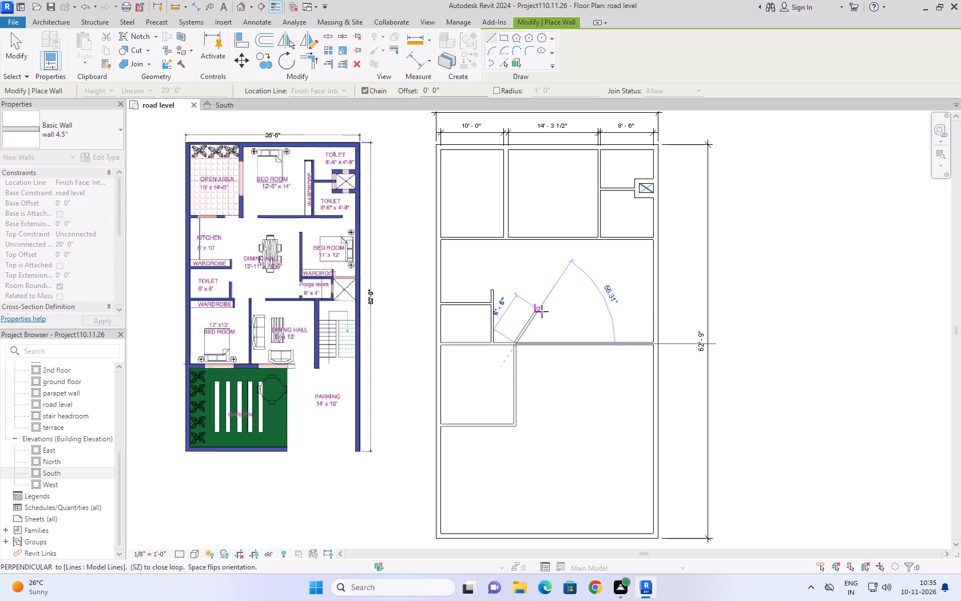
key("Escape")
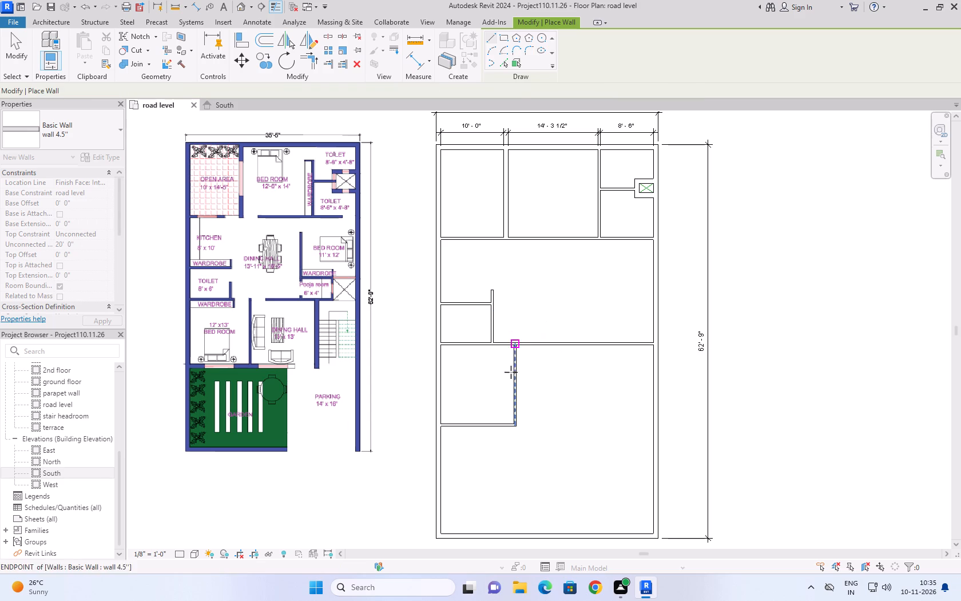
Examine the bedroom, garden and parking area on the reference plan image against the modelled walls.
scroll(533, 465, "down", 3)
scroll(525, 472, "up", 4)
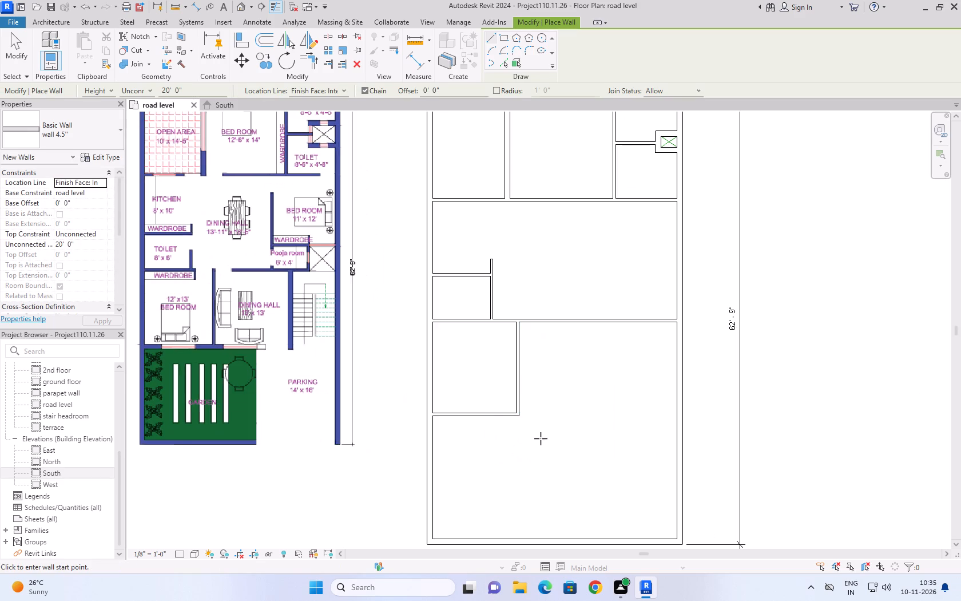
scroll(547, 434, "down", 2)
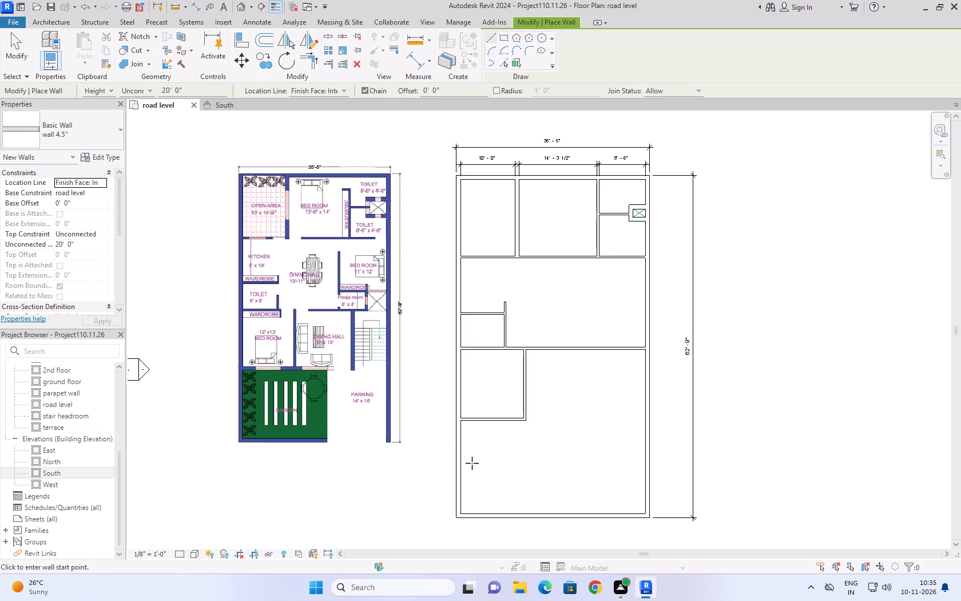
scroll(472, 463, "up", 3)
scroll(221, 371, "up", 3)
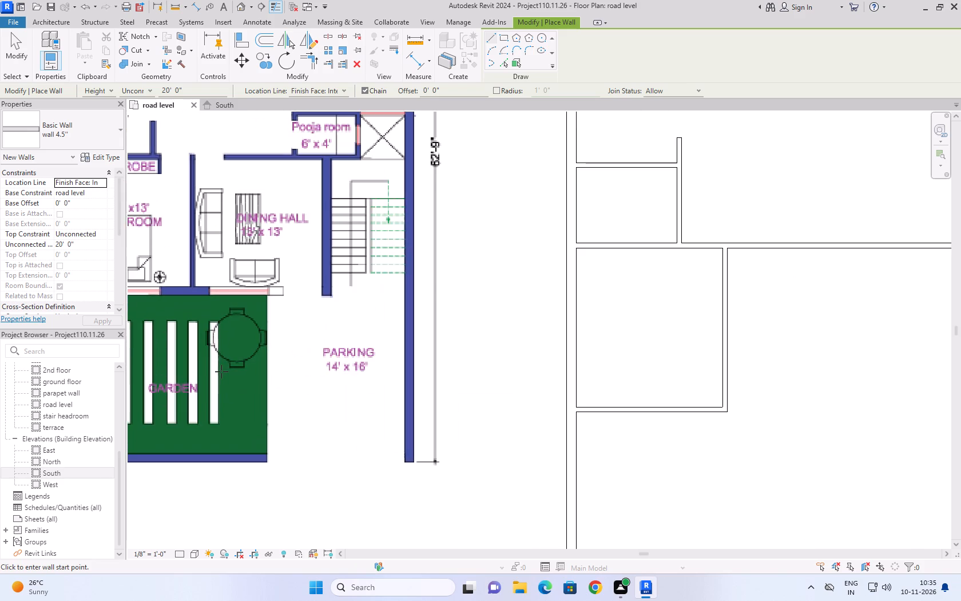
scroll(221, 371, "down", 6)
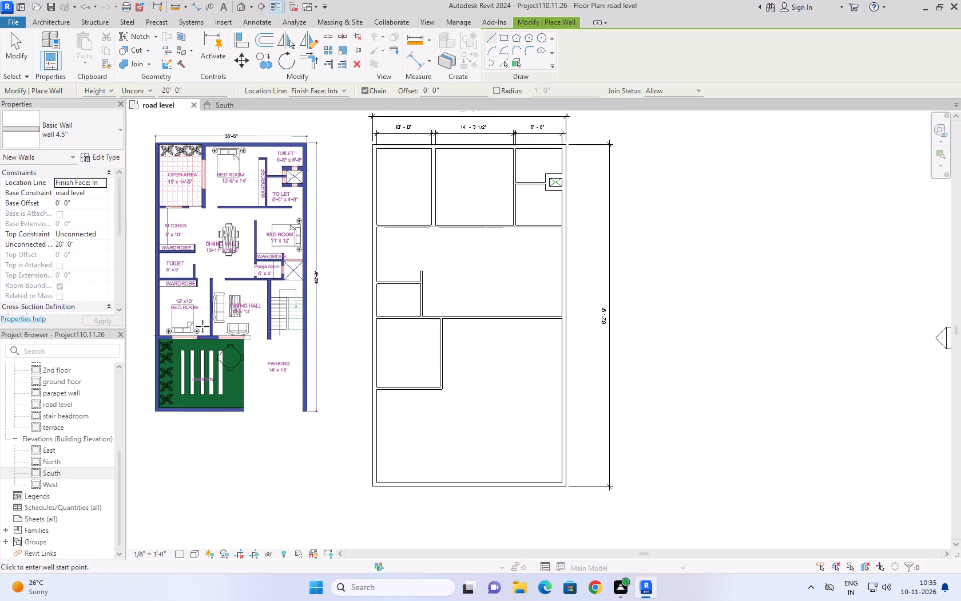
key("Escape")
key("Escape")
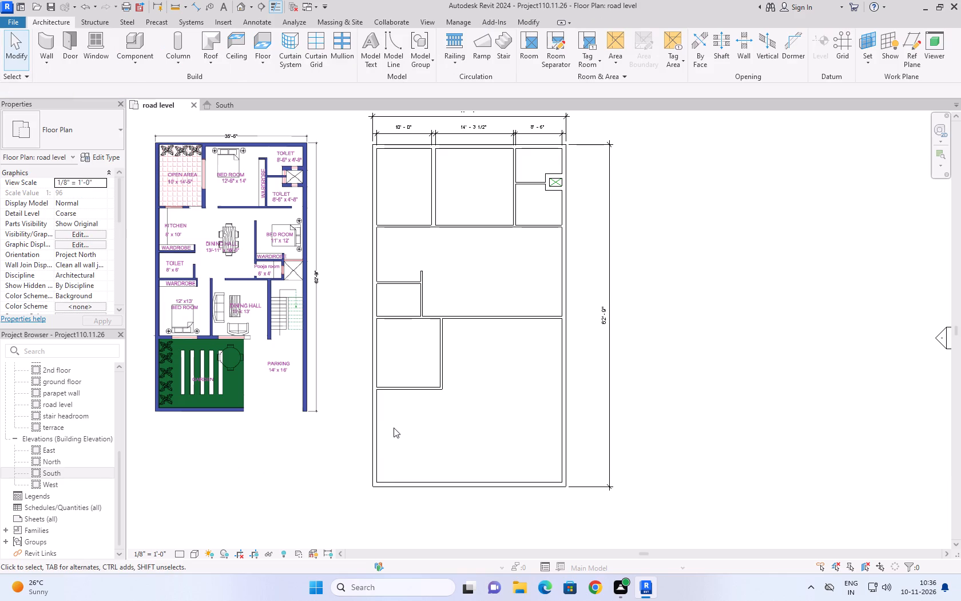
Measure the distance between the south outer wall and the lower-left bedroom's bottom wall.
key("d")
key("i")
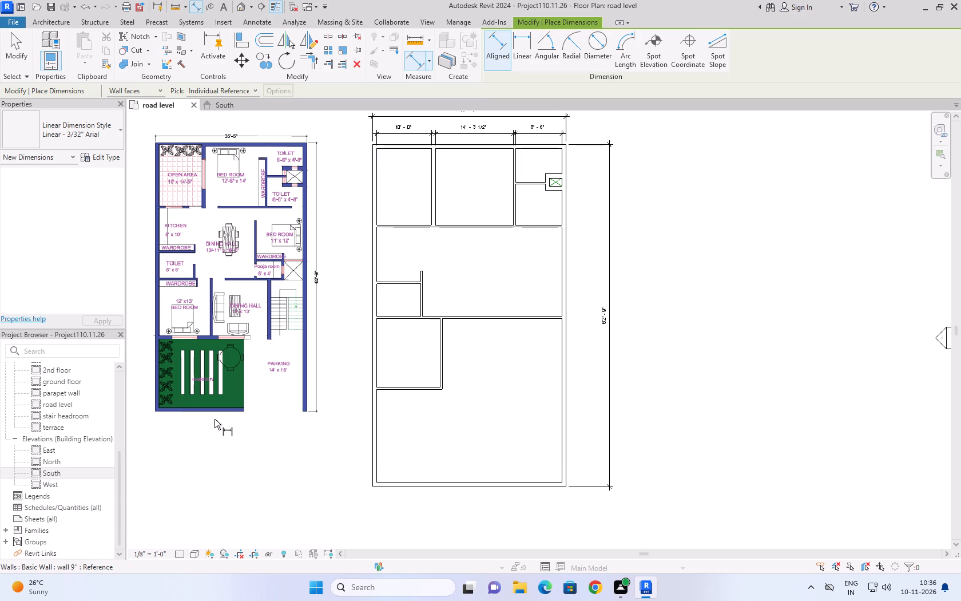
left_click(402, 479)
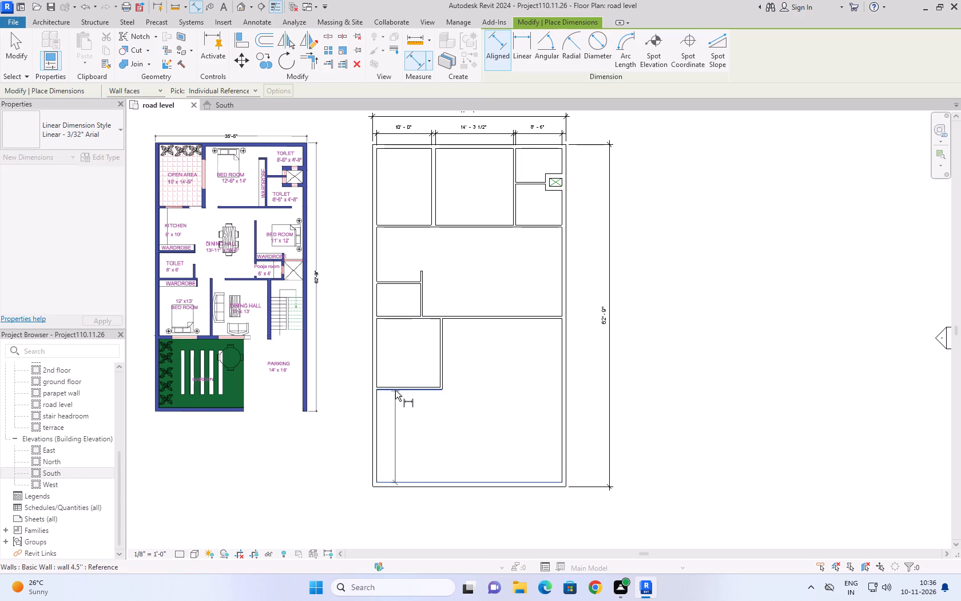
left_click(395, 390)
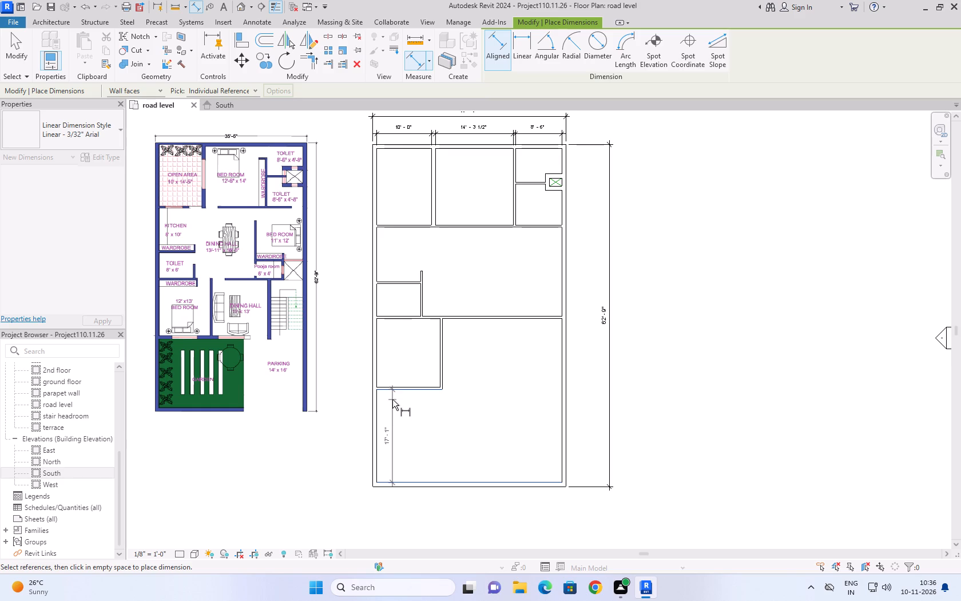
key("Escape")
key("Escape")
key("Escape")
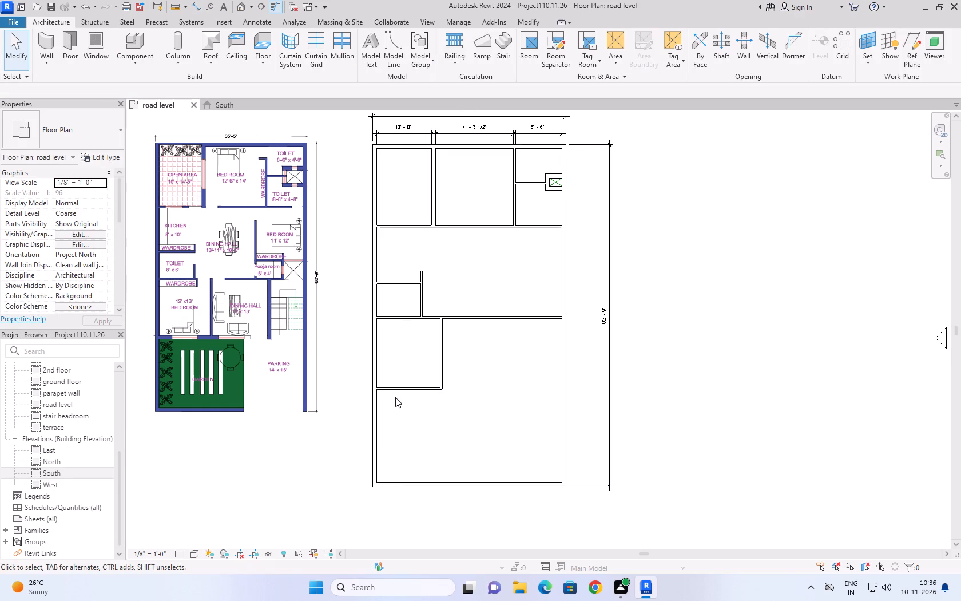
Change the lower-left bedroom's bottom wall to the wall 9'' type.
left_click(396, 389)
left_click(88, 140)
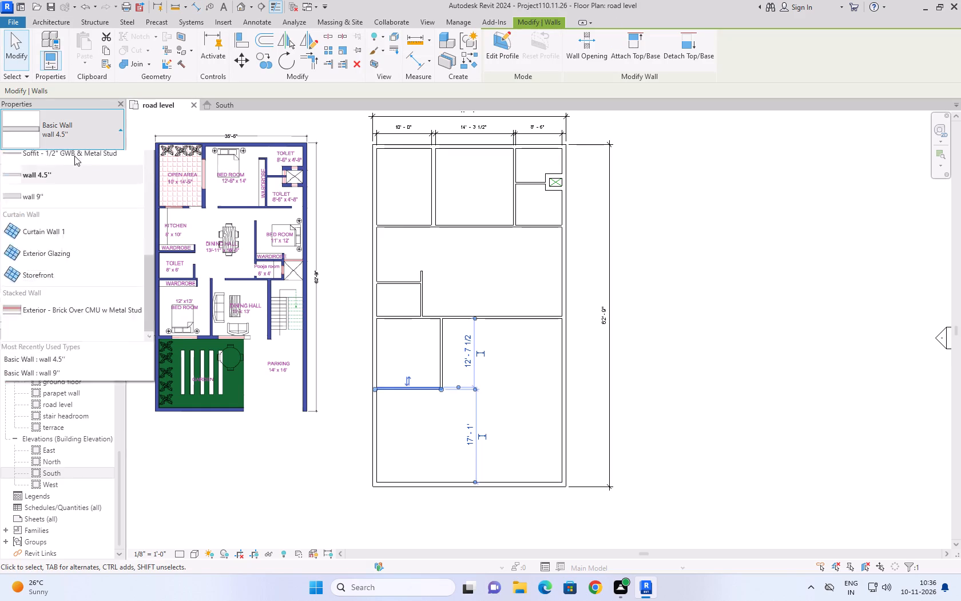
left_click(42, 260)
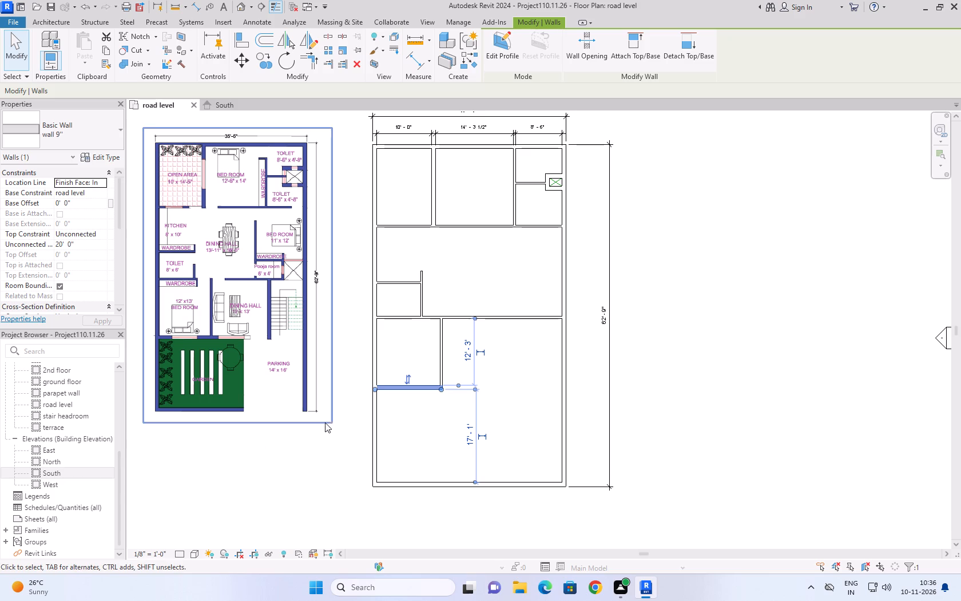
key("Escape")
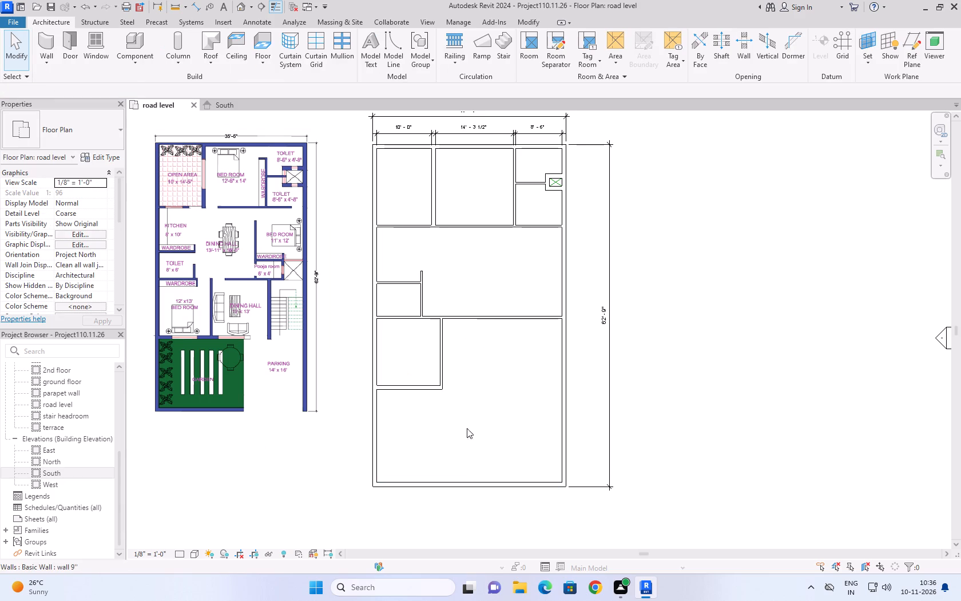
Set the lower-left bedroom's inside length to 13' by shifting its 9'' bottom wall.
left_click(415, 387)
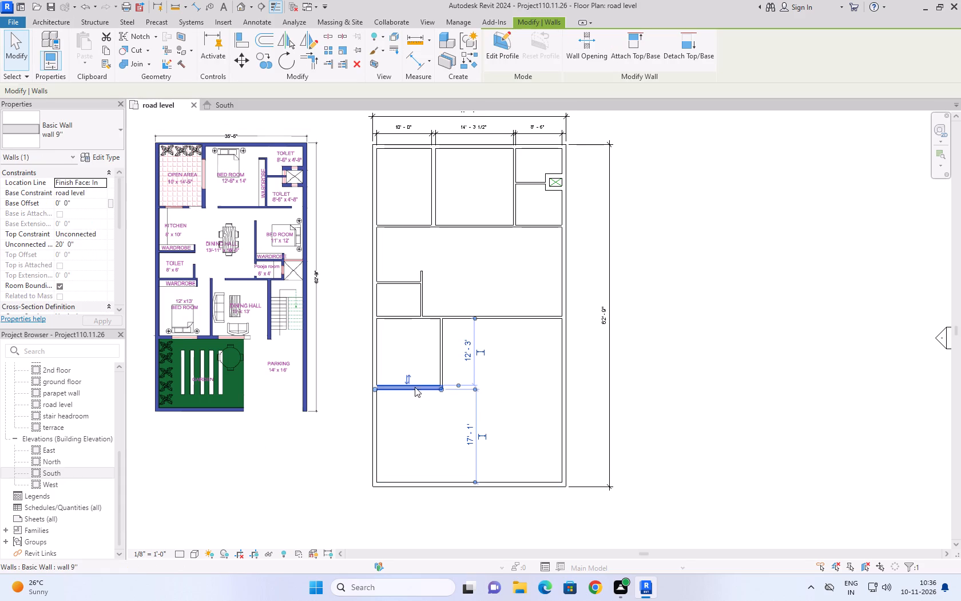
left_click(469, 358)
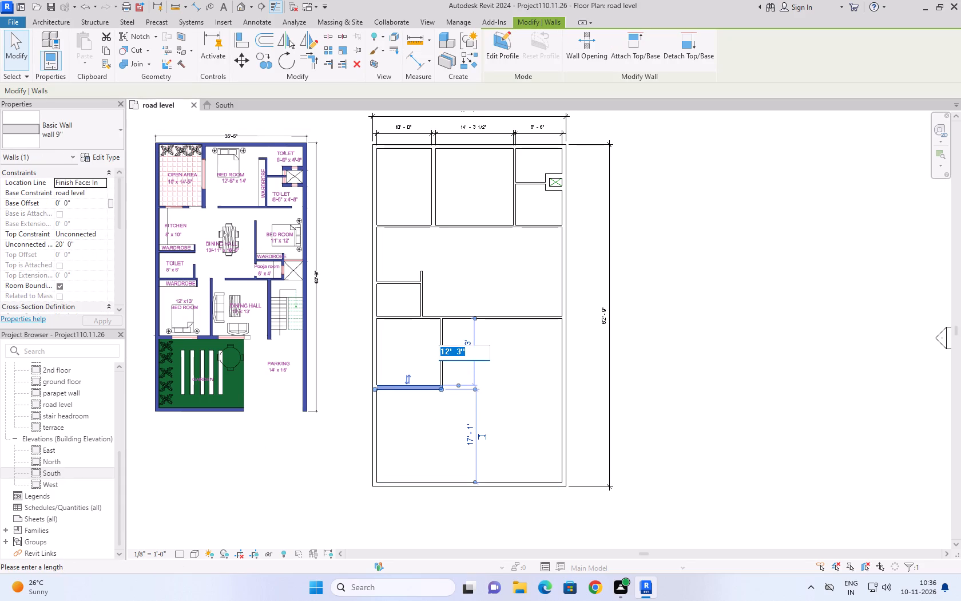
type("13")
key("apostrophe")
key("Return")
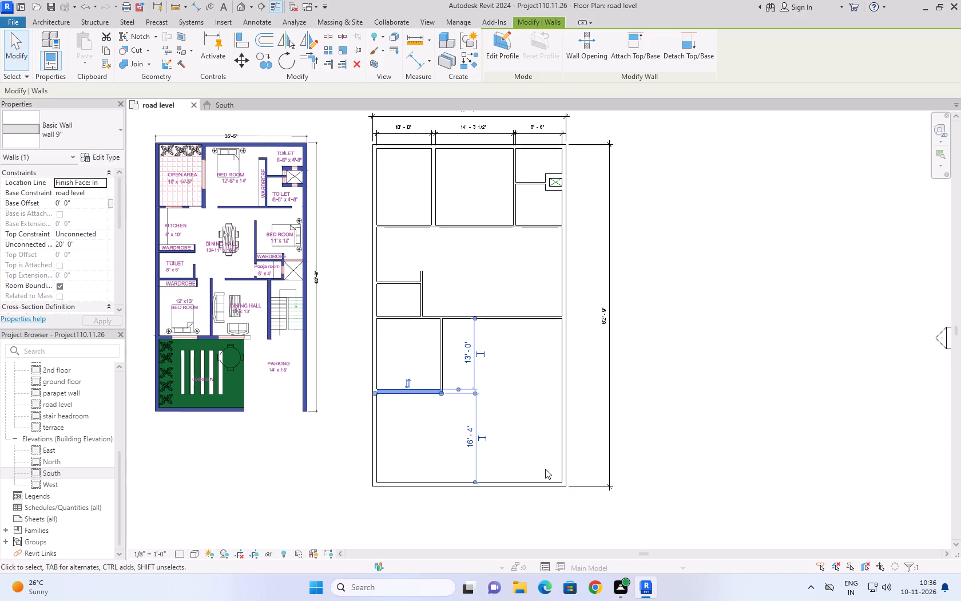
left_click(708, 394)
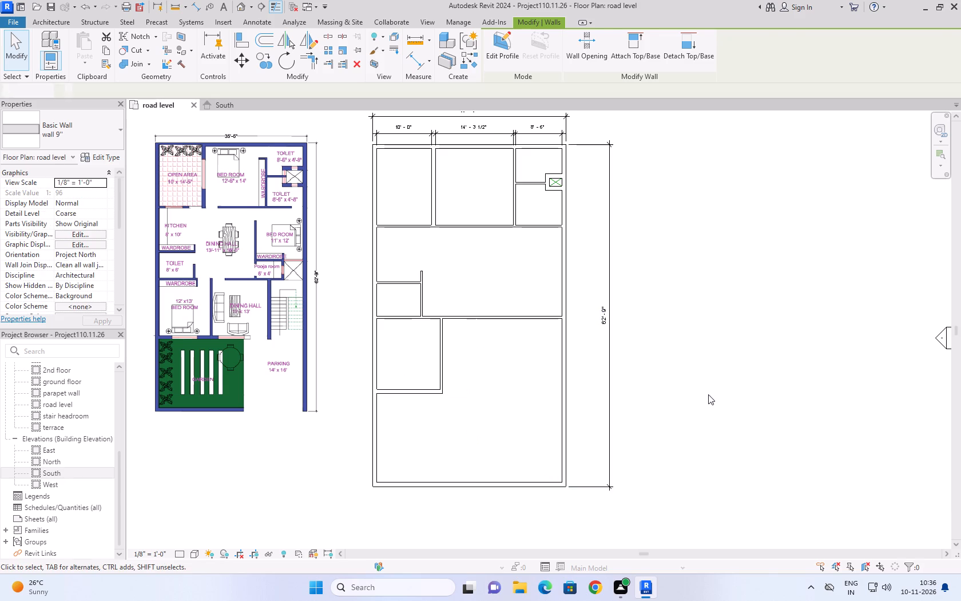
Measure the thickness of the lower-left bedroom's bottom wall.
type("di")
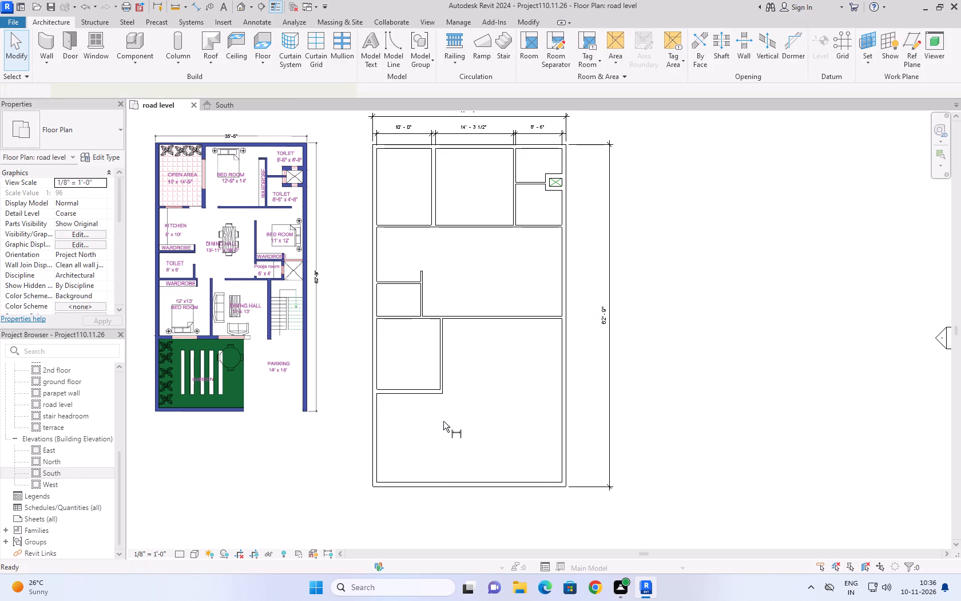
scroll(418, 422, "up", 3)
left_click(416, 379)
left_click(416, 372)
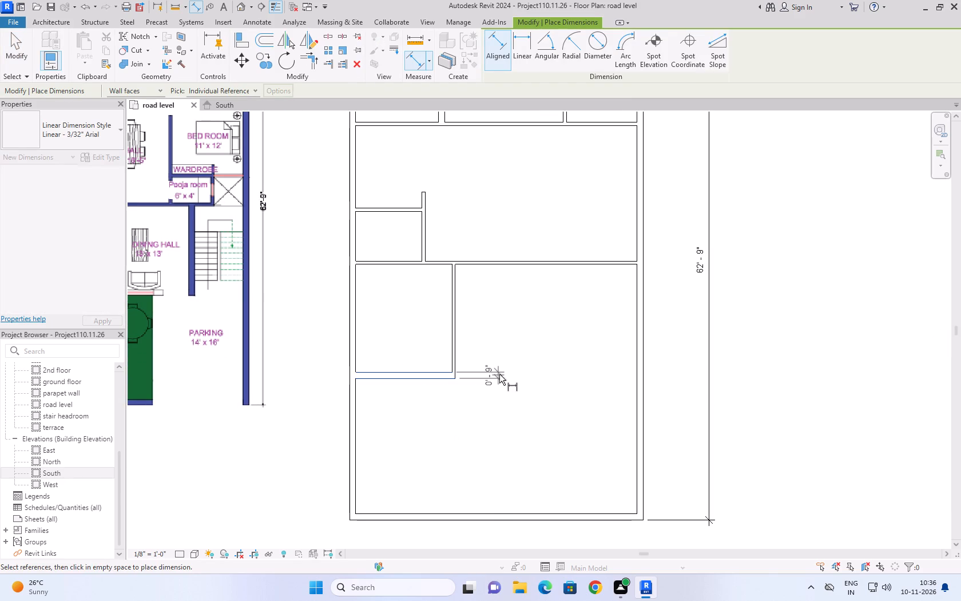
key("Escape")
scroll(499, 374, "down", 3)
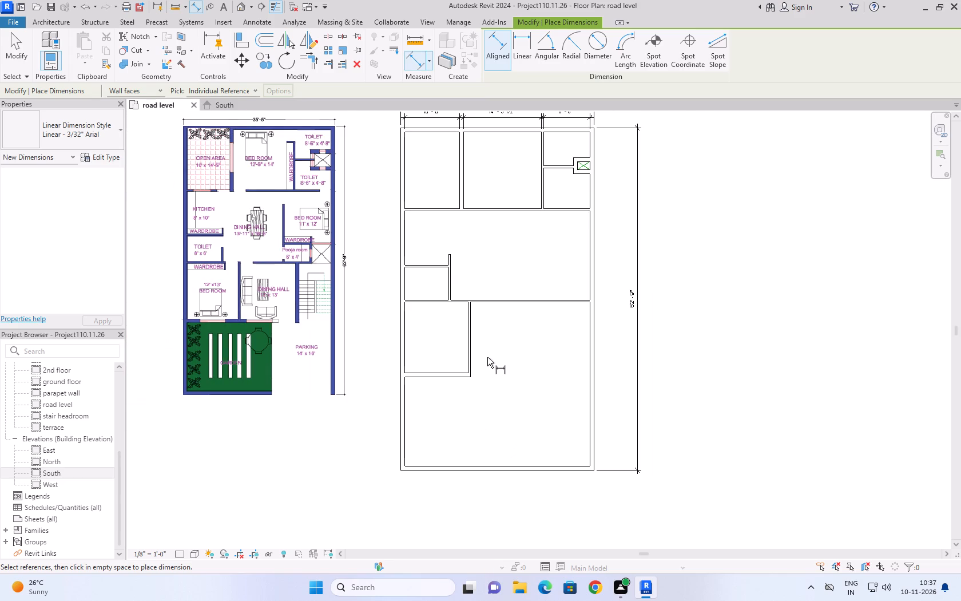
scroll(487, 357, "up", 2)
scroll(487, 357, "down", 2)
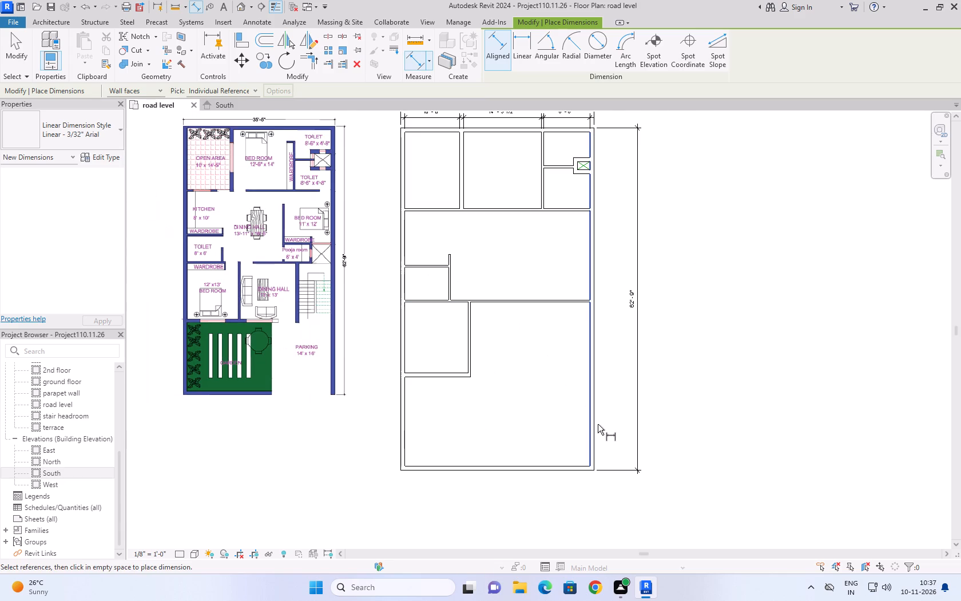
key("Escape")
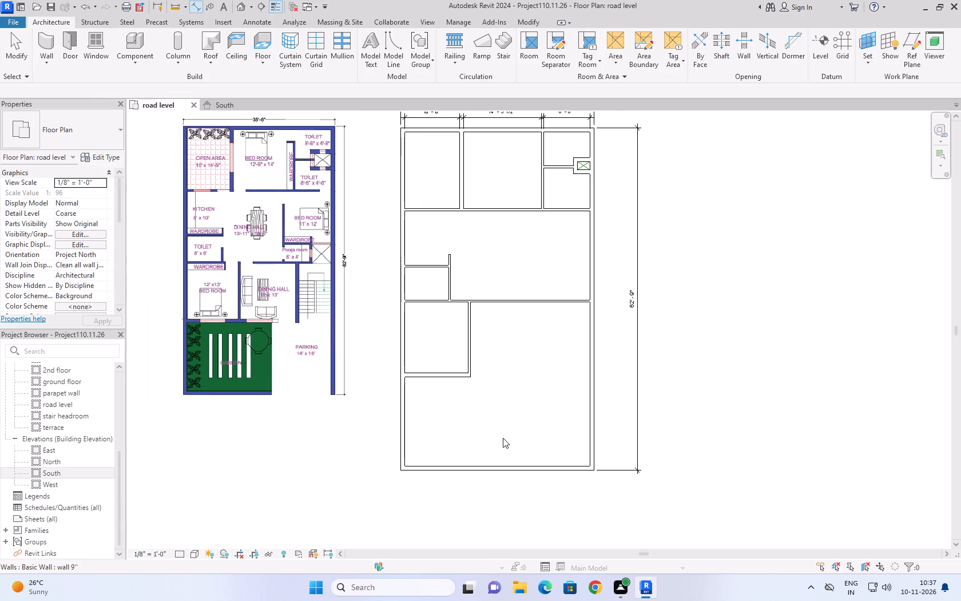
Dimension the lower-left bedroom's inside width and length with aligned dimensions placed below and west of the room.
scroll(470, 336, "up", 2)
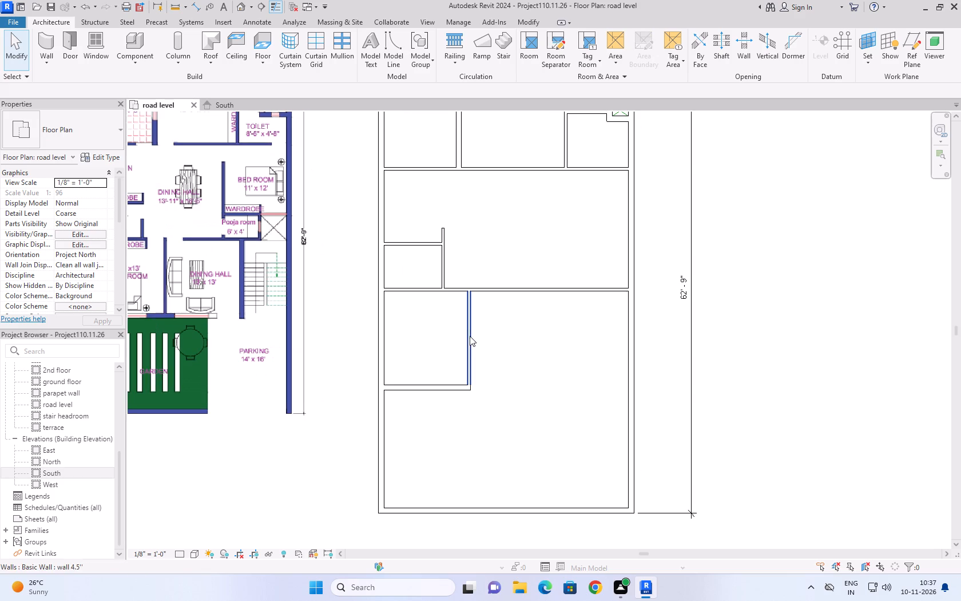
type("di")
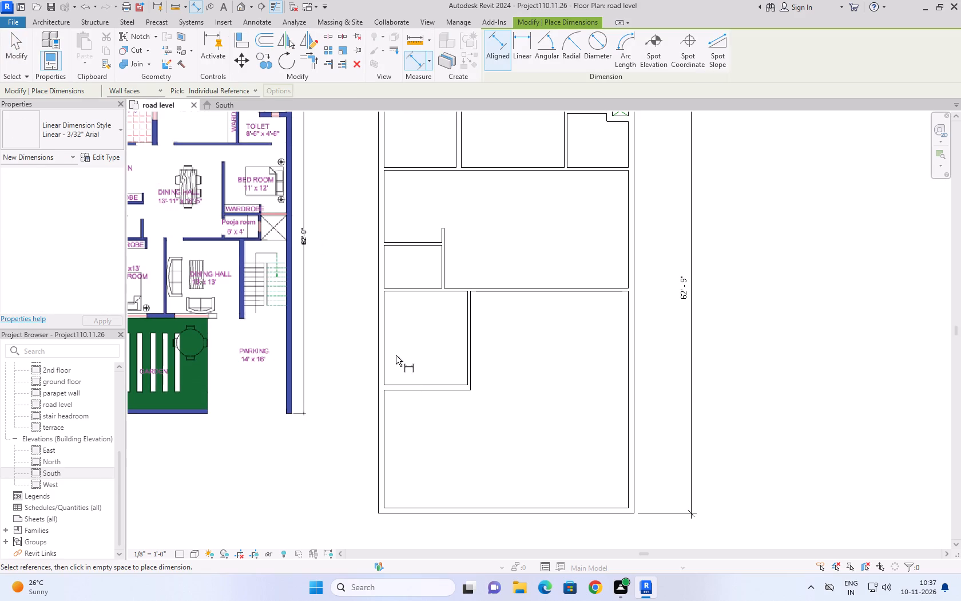
left_click(387, 351)
left_click(468, 344)
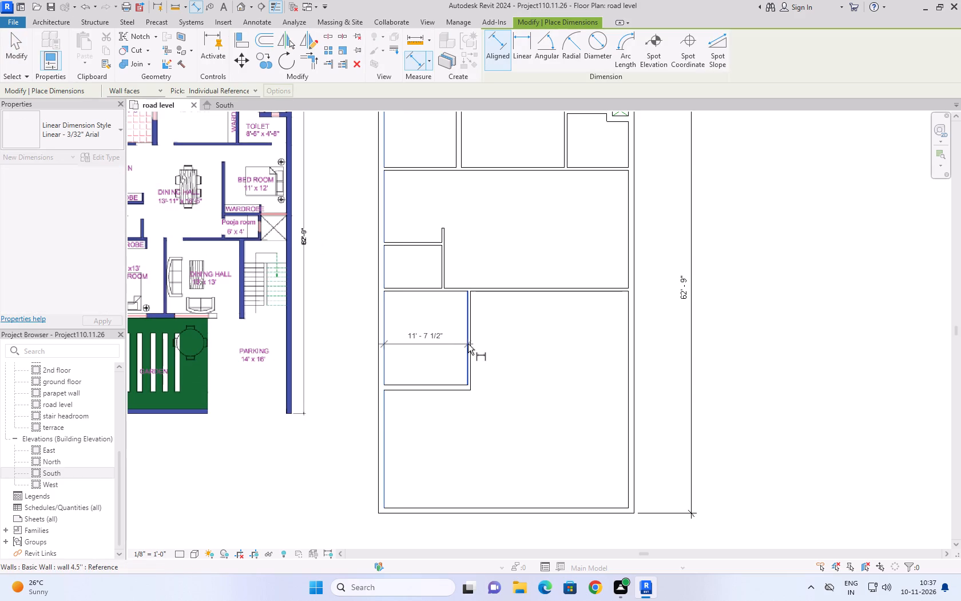
left_click(471, 424)
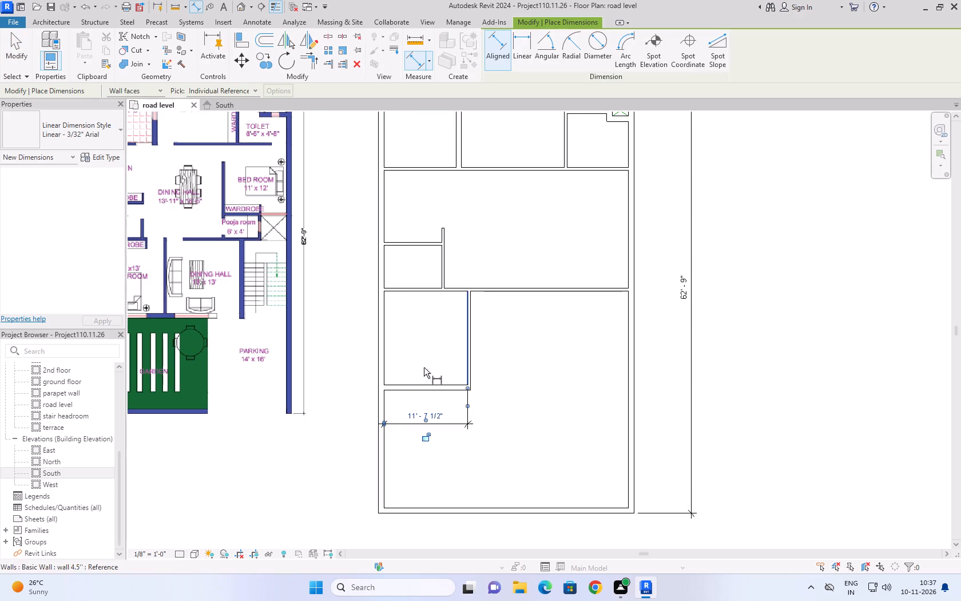
left_click(417, 385)
left_click(416, 292)
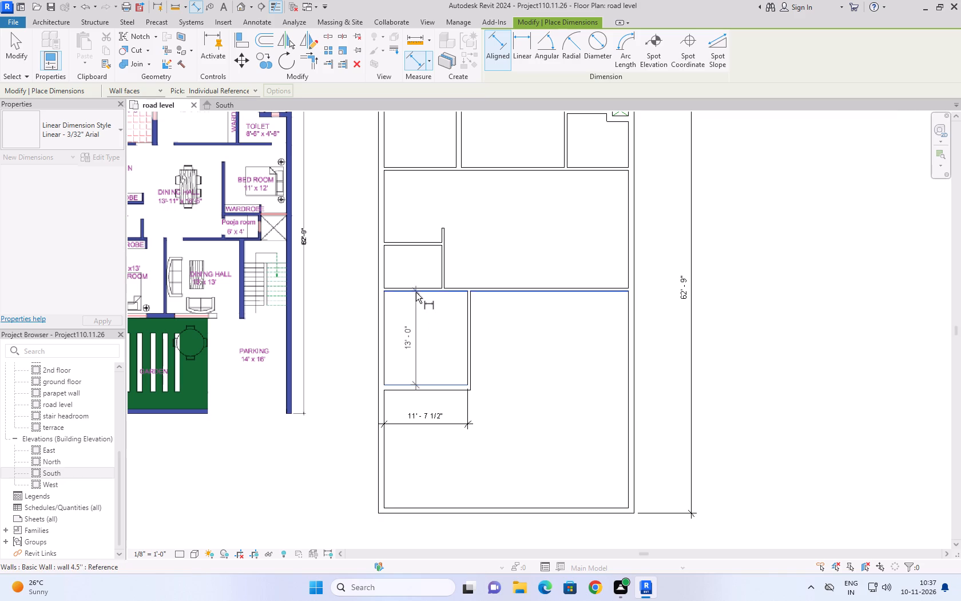
left_click(365, 323)
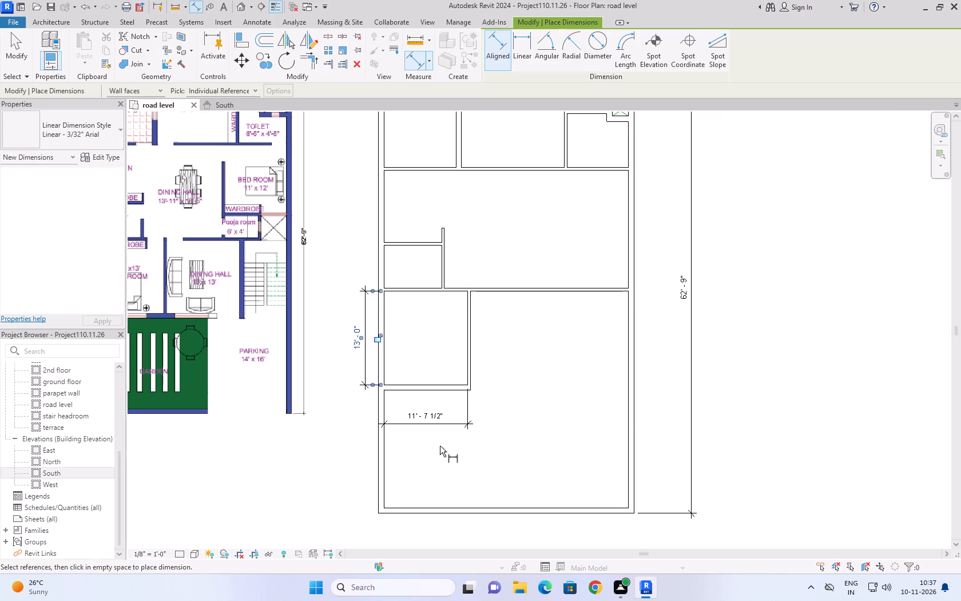
key("Escape")
key("Escape")
Set the lower-left bedroom's inside width to 12' by shifting its 4.5'' east wall.
left_click(467, 355)
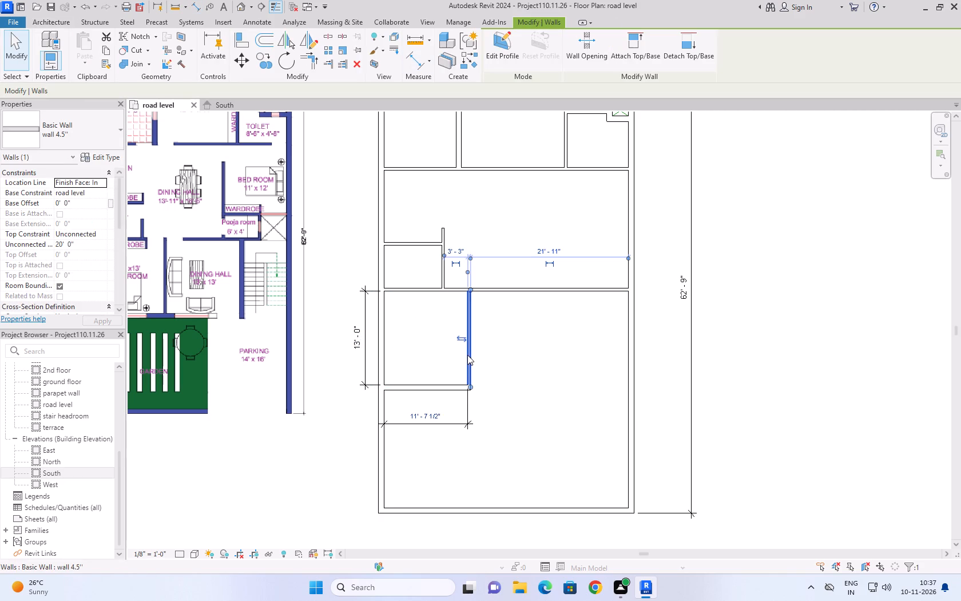
left_click(424, 413)
scroll(444, 450, "down", 2)
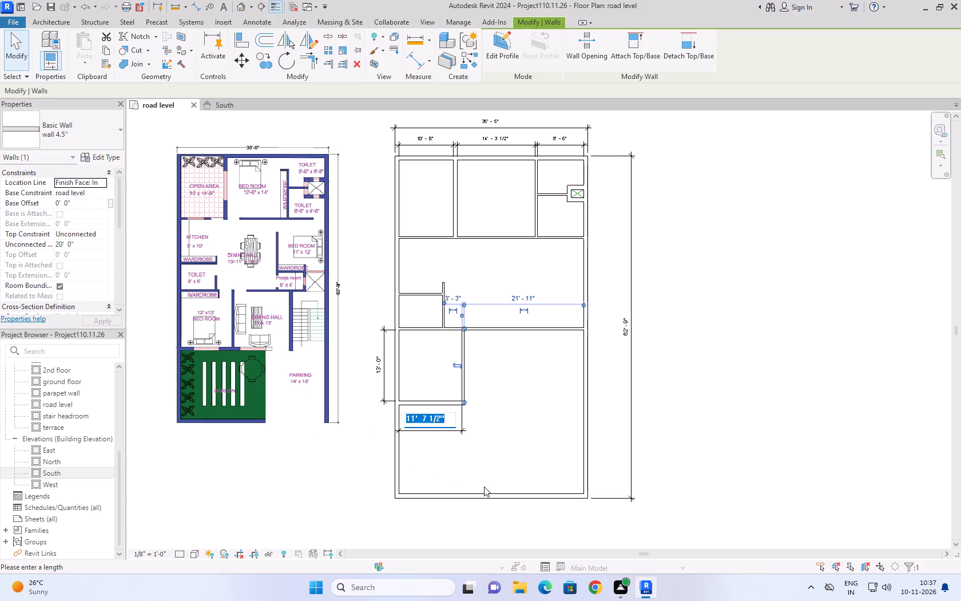
type("12")
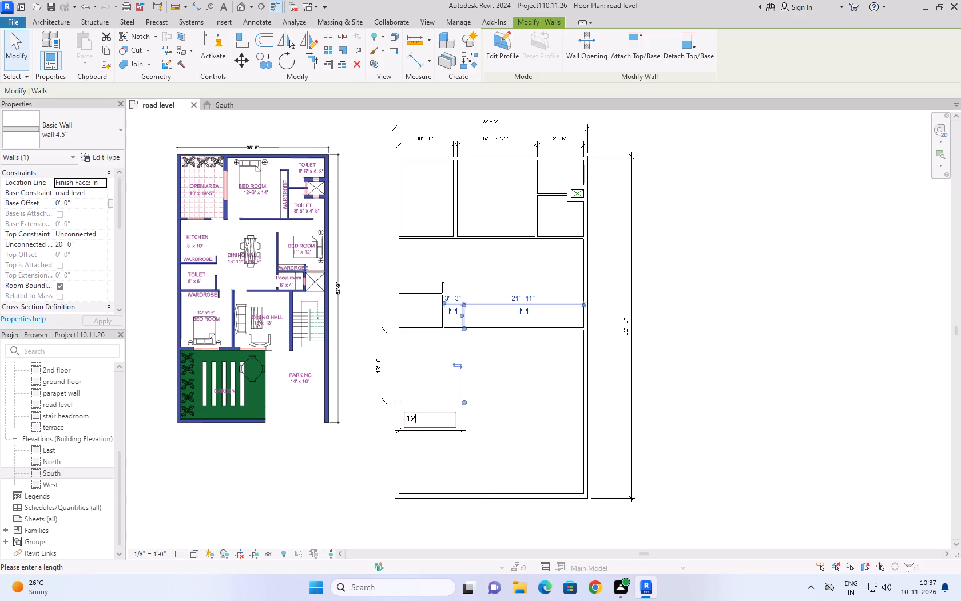
key("apostrophe")
key("Return")
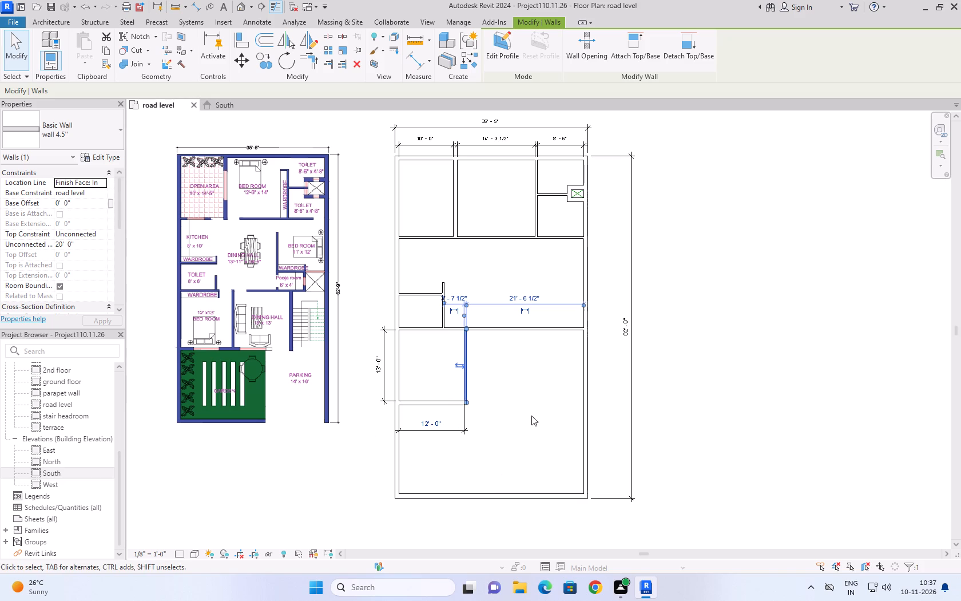
key("Escape")
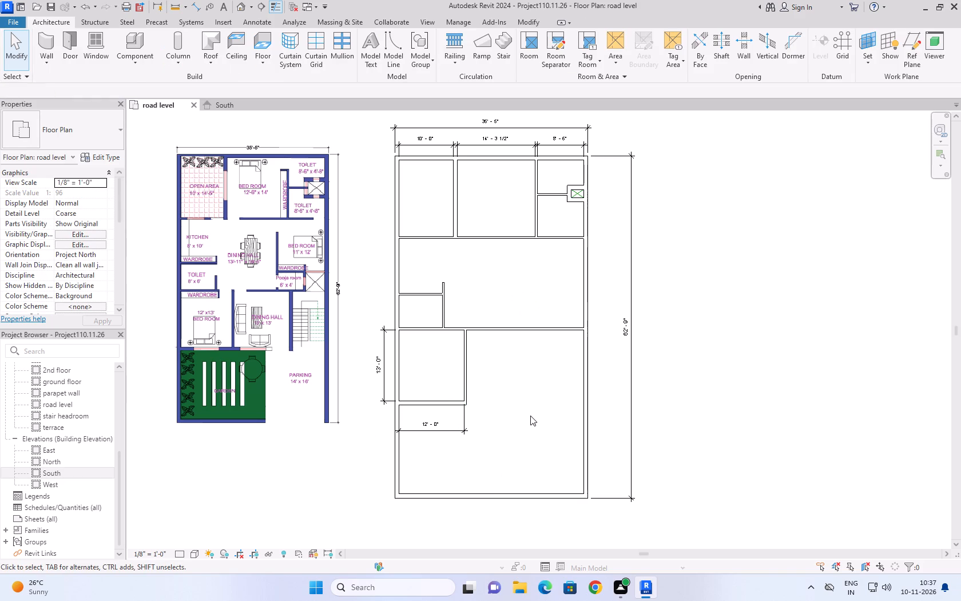
key("Escape")
key("Escape")
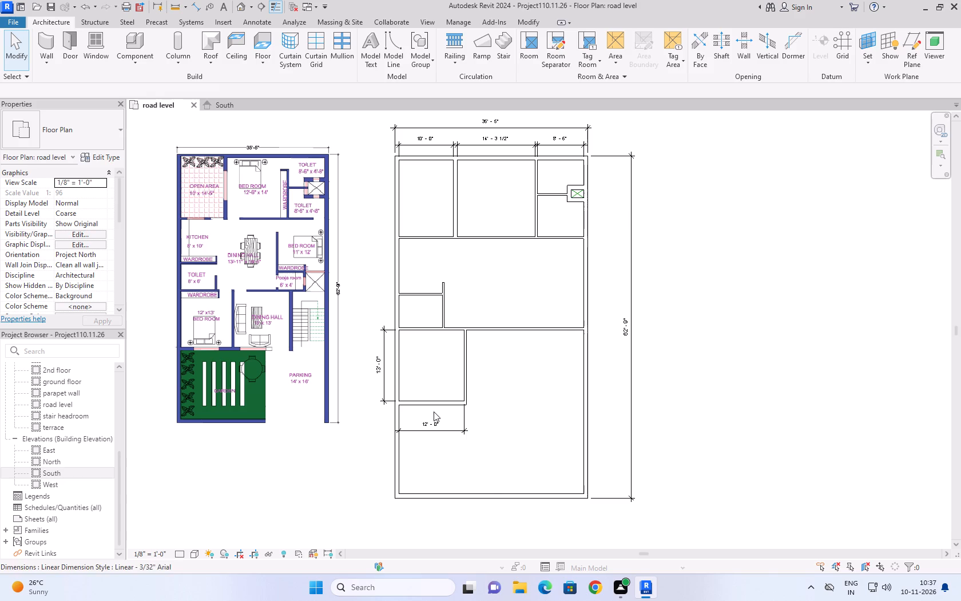
Extend the lower-left bedroom's 9'' bottom wall east to the east outer wall's inner face.
left_click(432, 401)
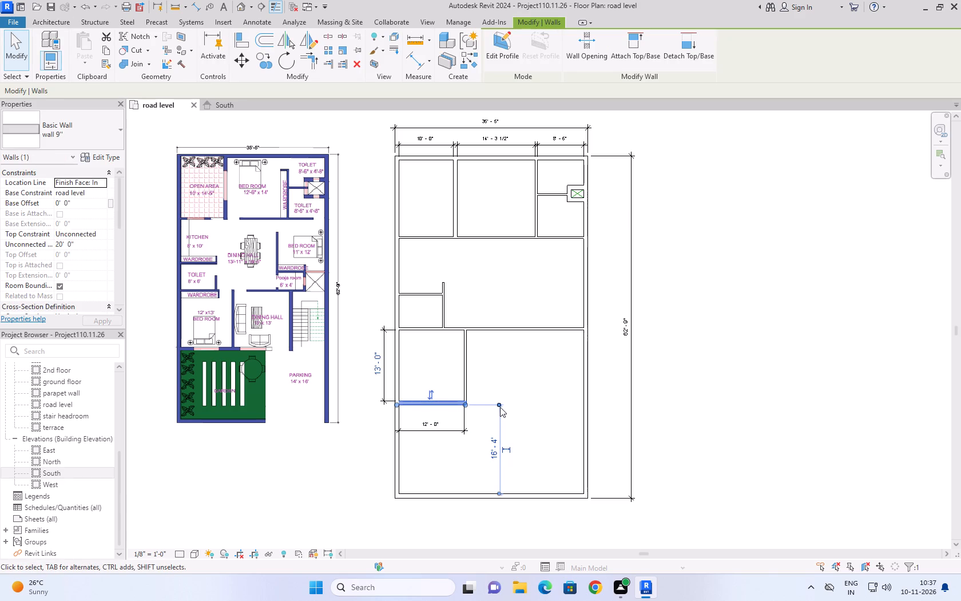
left_click_drag(463, 405, 581, 403)
left_click(699, 405)
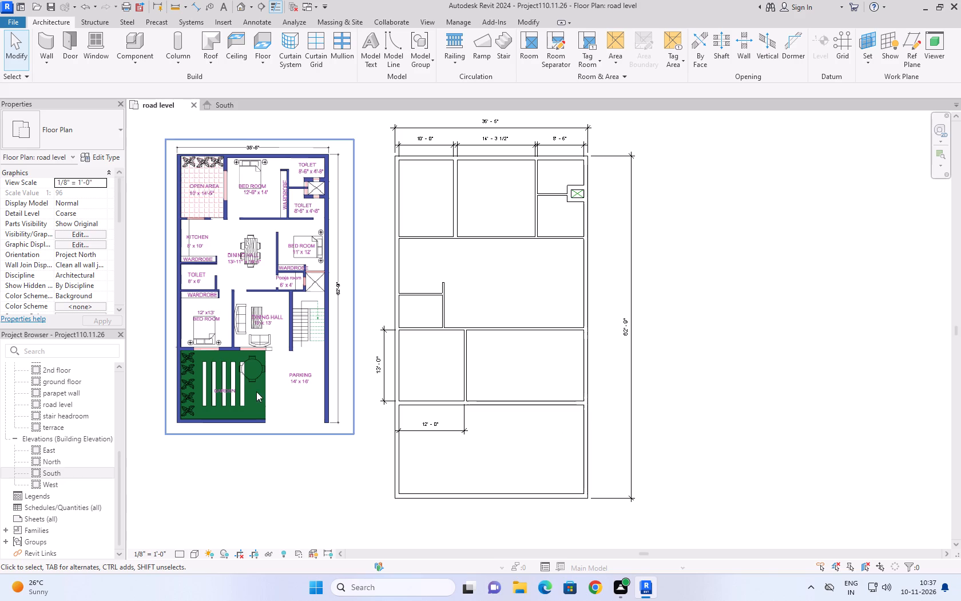
Examine the lower dining hall, staircase and parking area on the reference plan image.
scroll(260, 327, "up", 12)
scroll(262, 329, "down", 8)
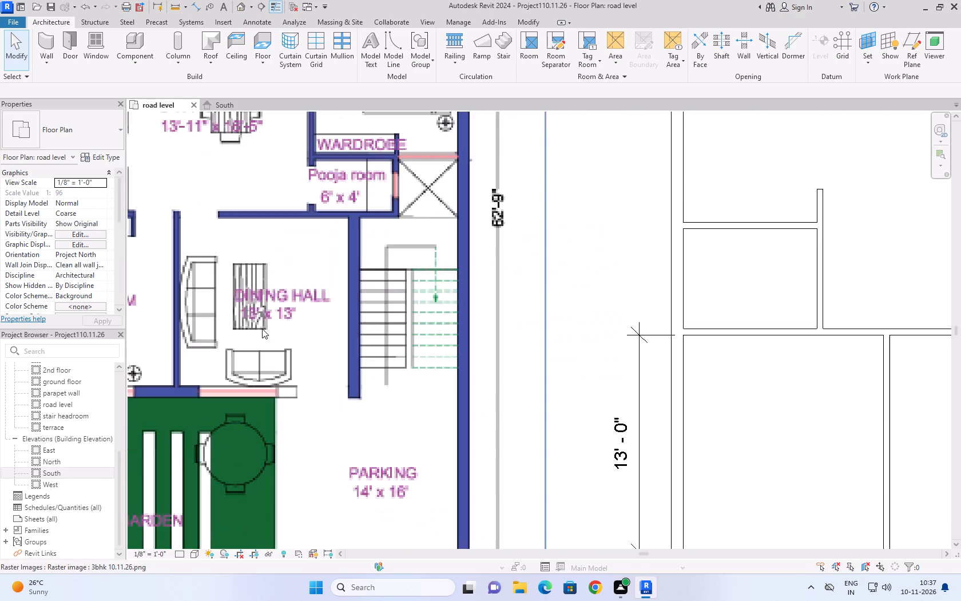
scroll(262, 329, "down", 3)
scroll(266, 329, "up", 8)
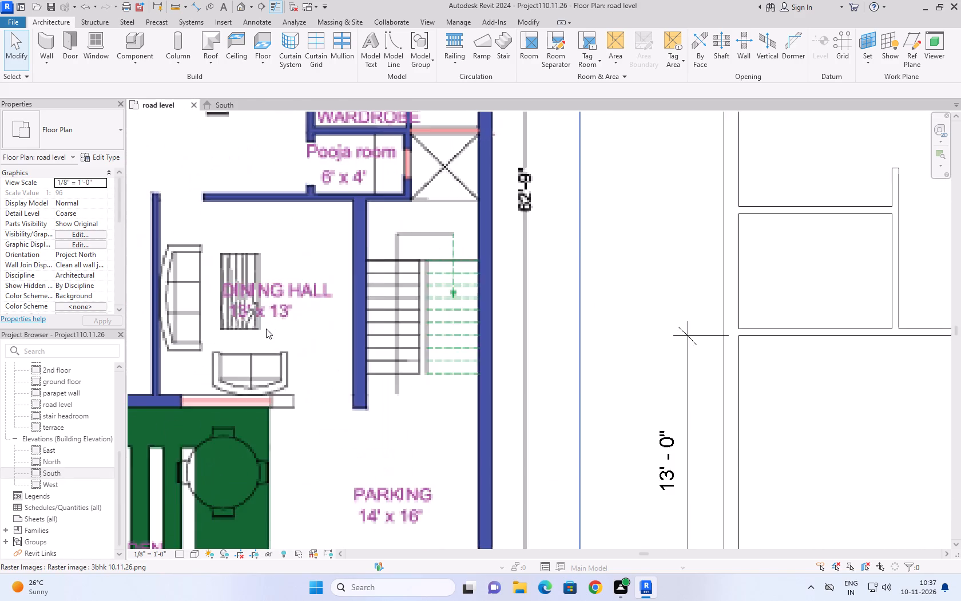
scroll(266, 329, "up", 6)
scroll(266, 329, "down", 12)
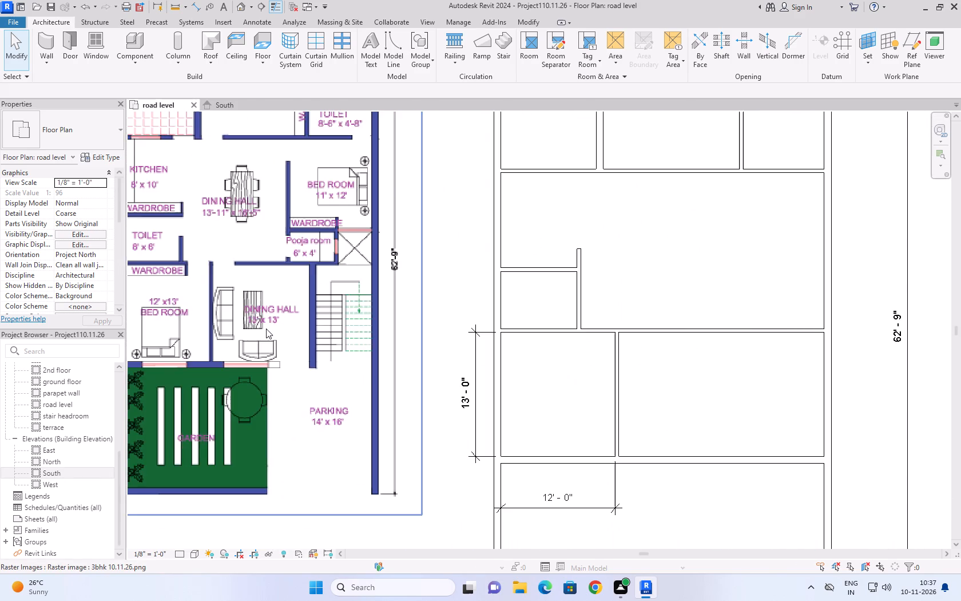
scroll(266, 329, "down", 1)
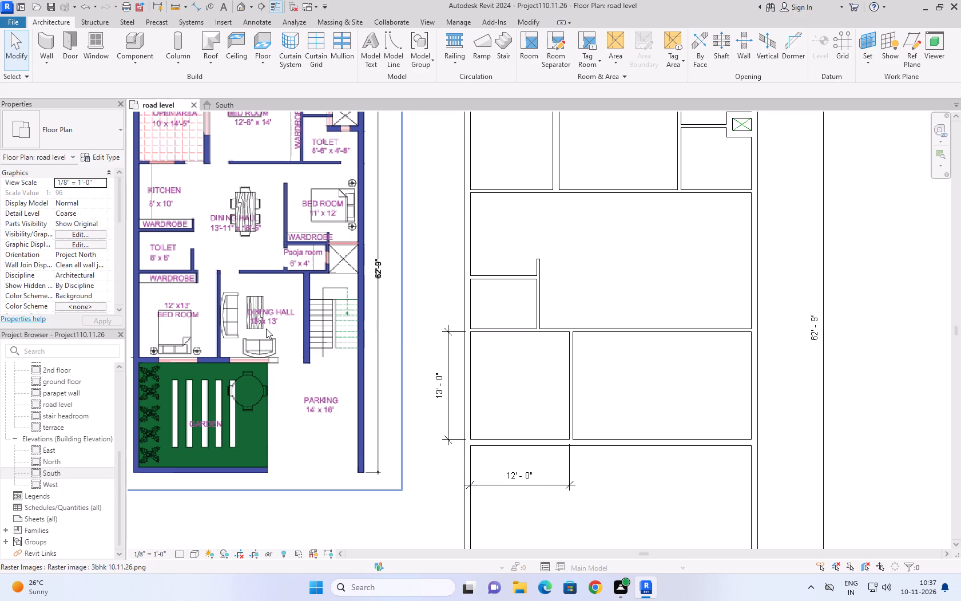
Examine the lower dining hall, staircase and parking on the reference plan against the walls modelled so far.
scroll(266, 329, "down", 4)
scroll(266, 329, "up", 2)
scroll(266, 329, "down", 3)
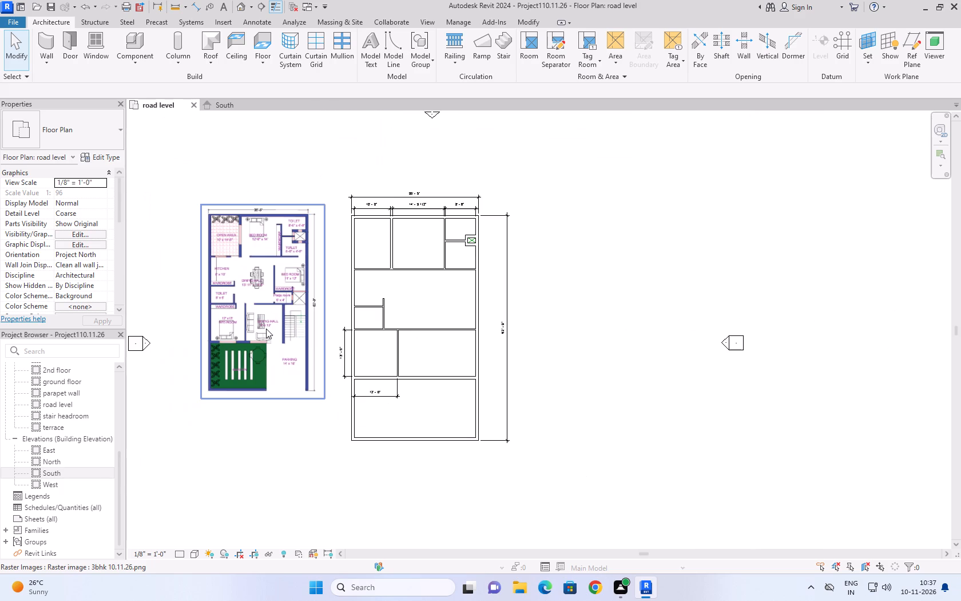
scroll(266, 329, "up", 2)
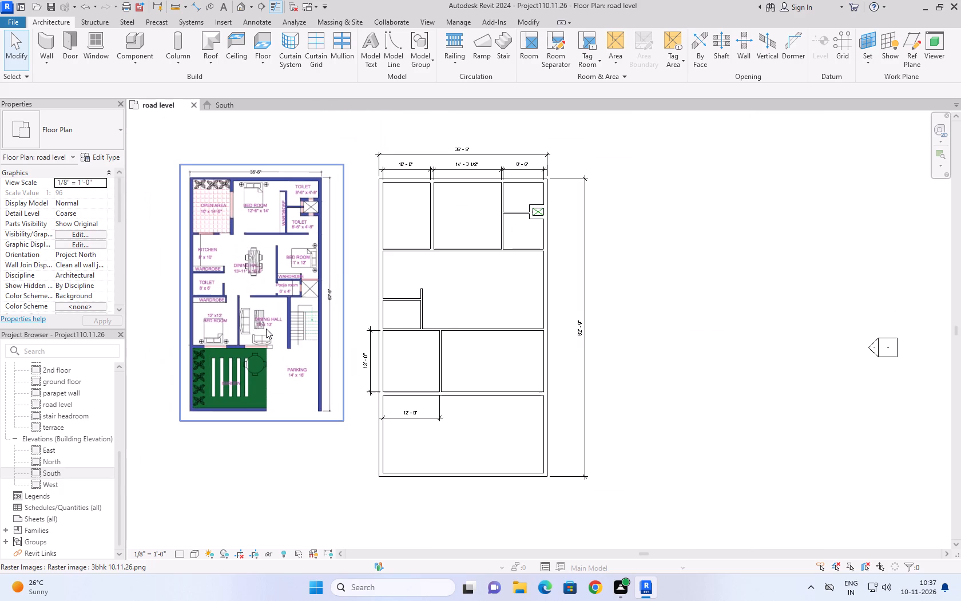
scroll(266, 329, "up", 3)
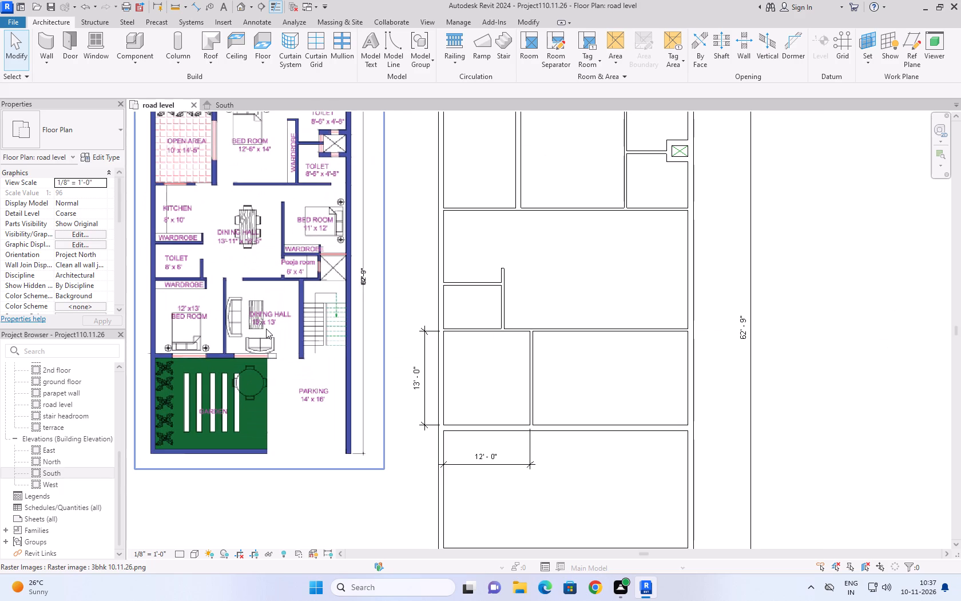
scroll(266, 329, "up", 2)
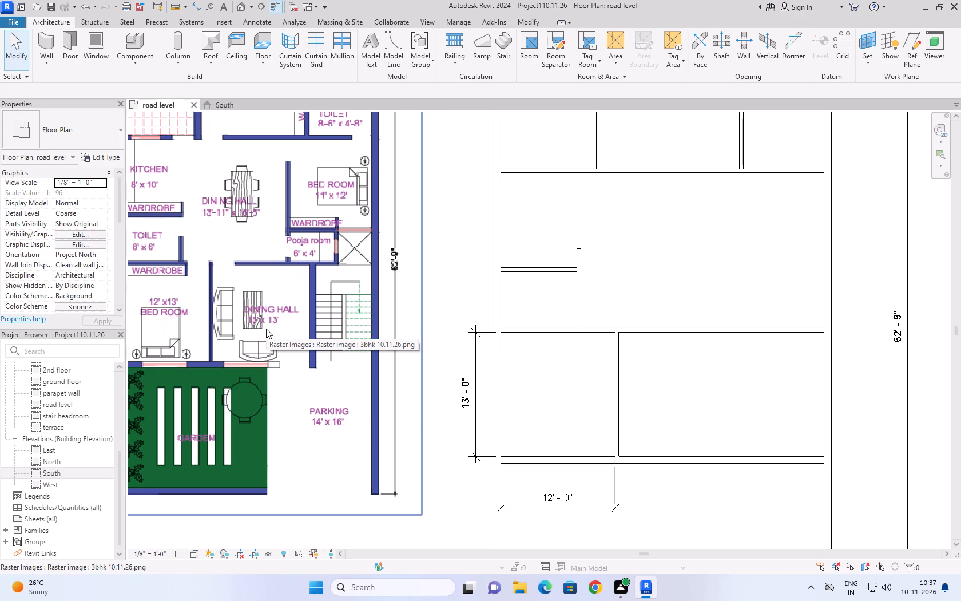
scroll(273, 326, "down", 6)
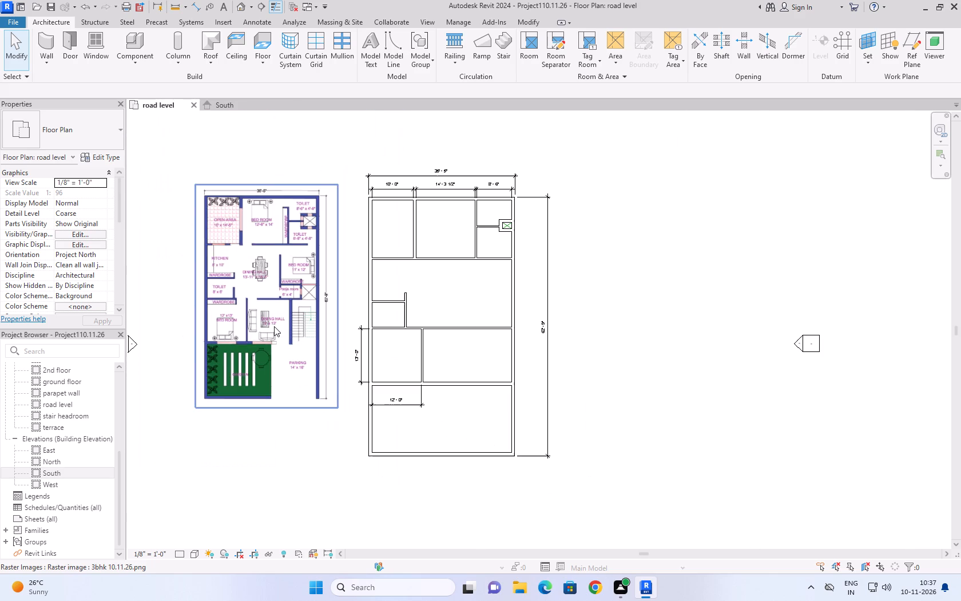
scroll(248, 322, "up", 12)
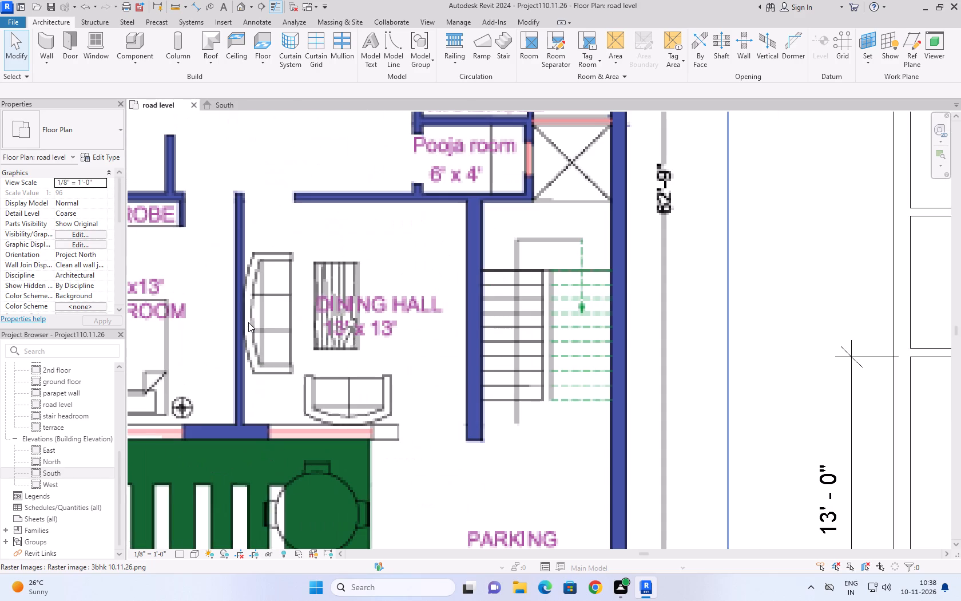
scroll(248, 322, "down", 11)
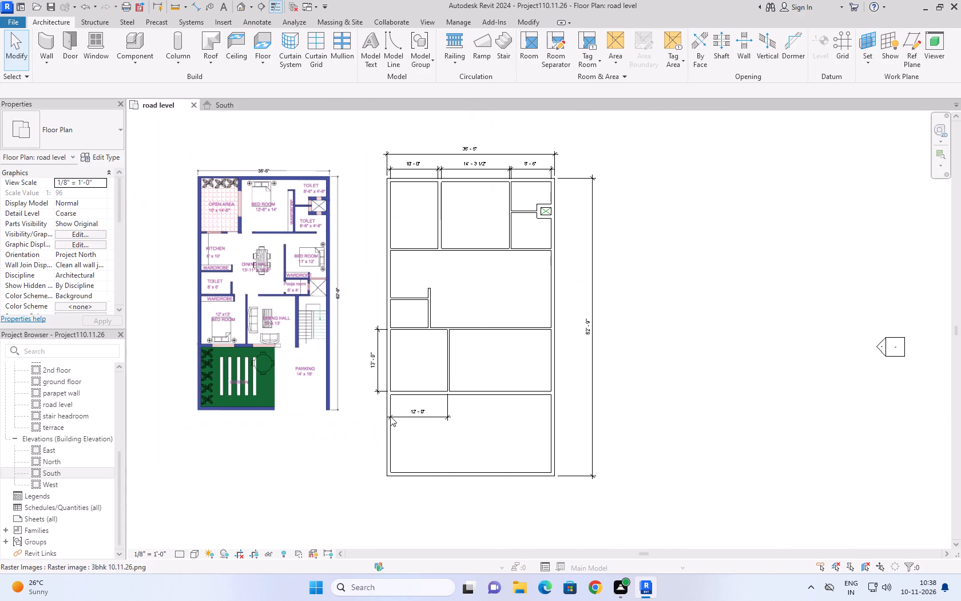
key("Escape")
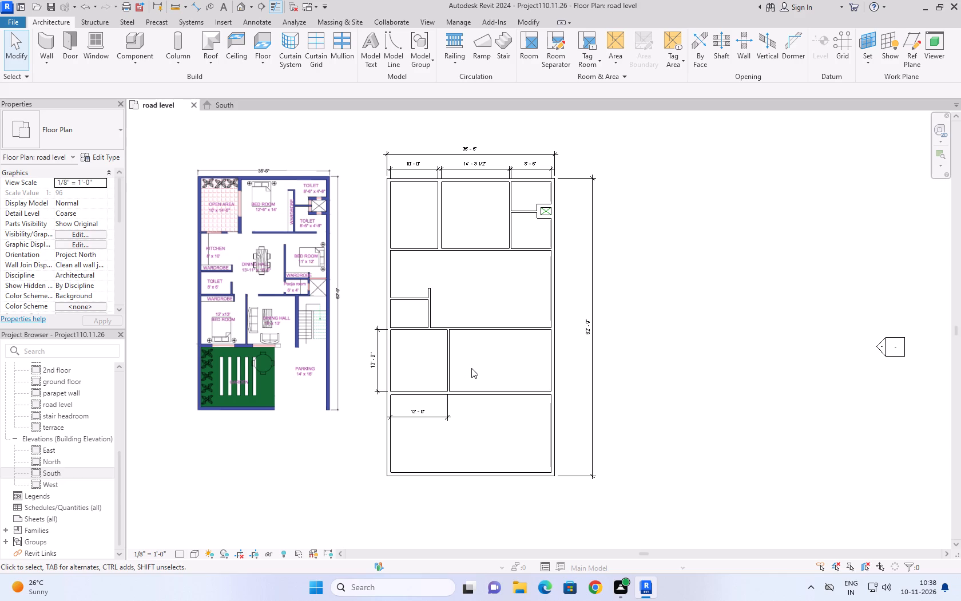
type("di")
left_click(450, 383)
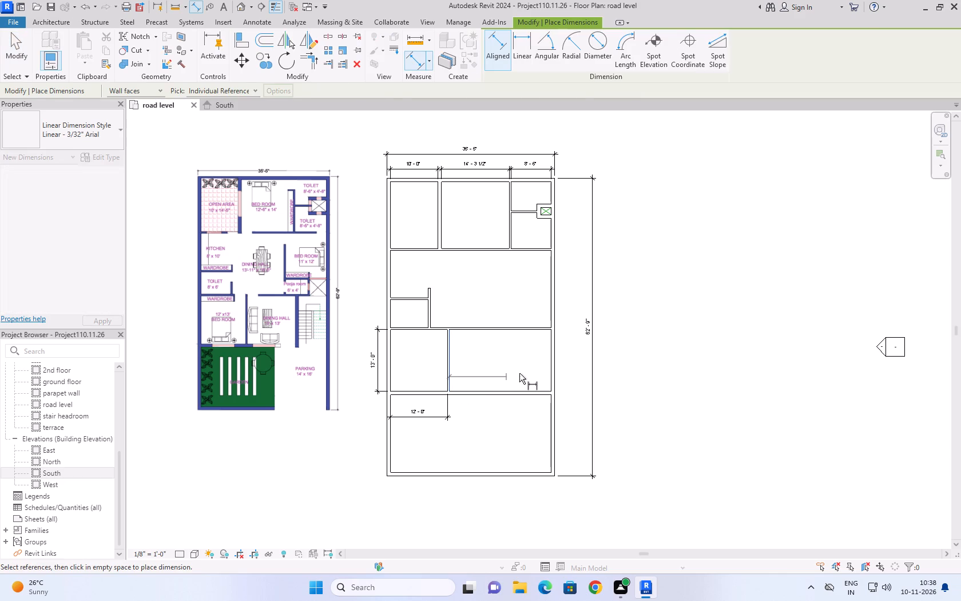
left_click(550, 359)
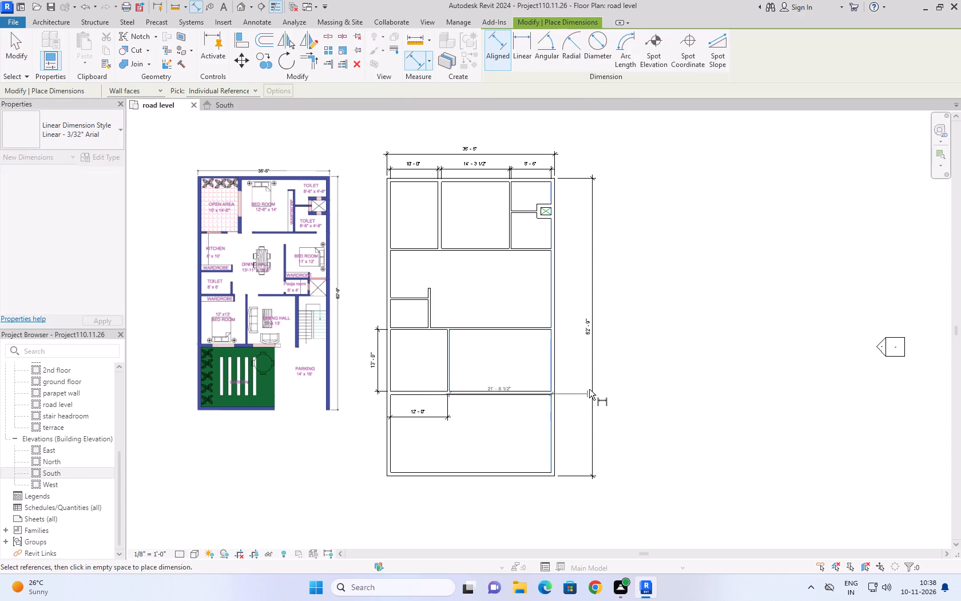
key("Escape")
Dimension the inside width from the lower-left bedroom's east wall to the east outer wall with an aligned dimension placed below the room.
scroll(488, 371, "up", 3)
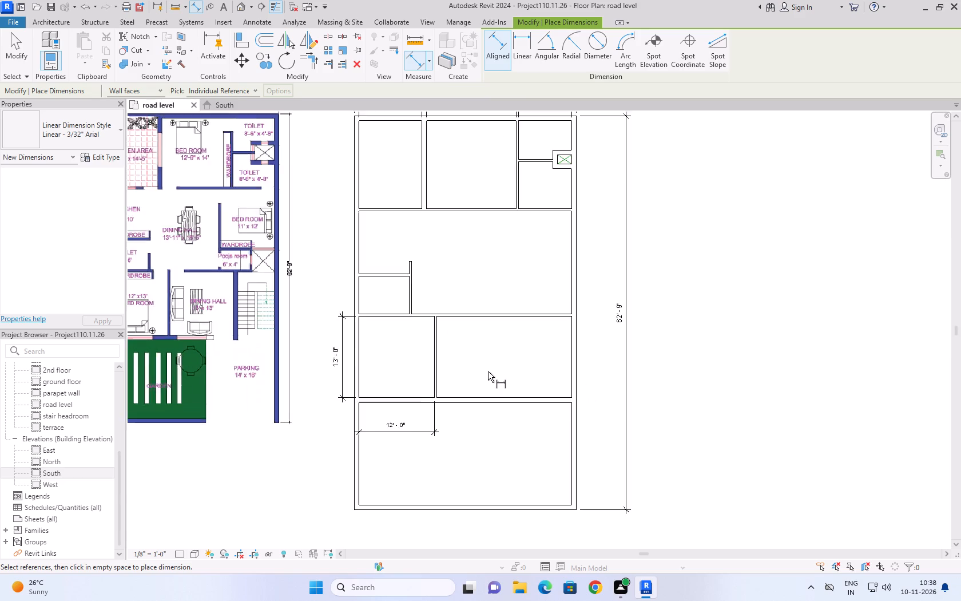
scroll(488, 371, "up", 2)
scroll(451, 375, "down", 3)
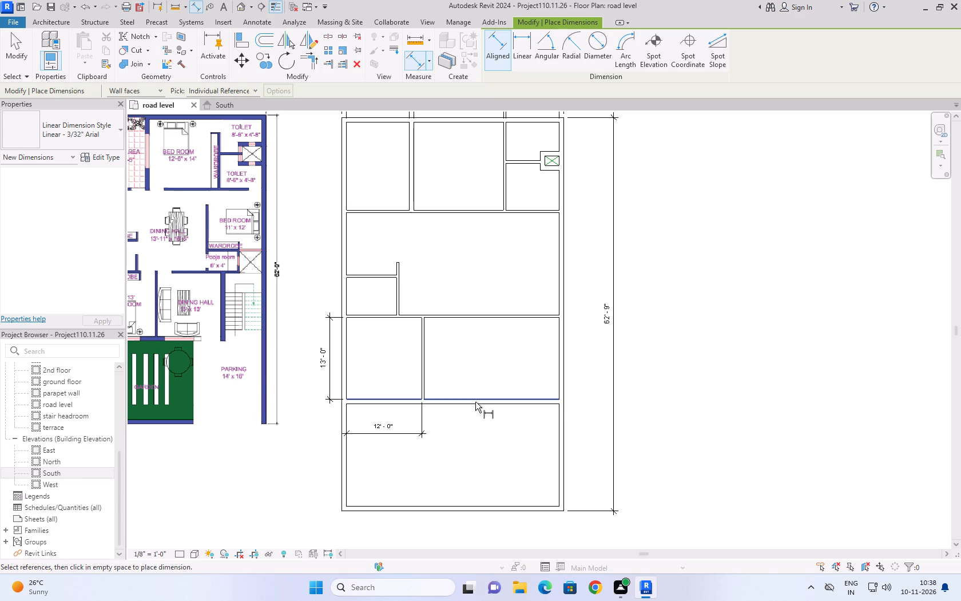
left_click(425, 370)
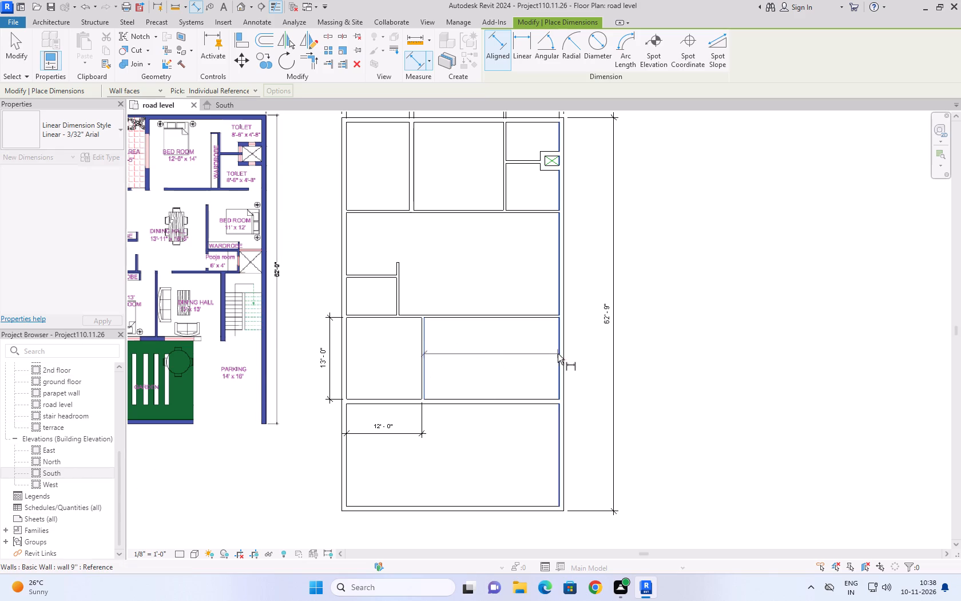
left_click(558, 354)
left_click(558, 449)
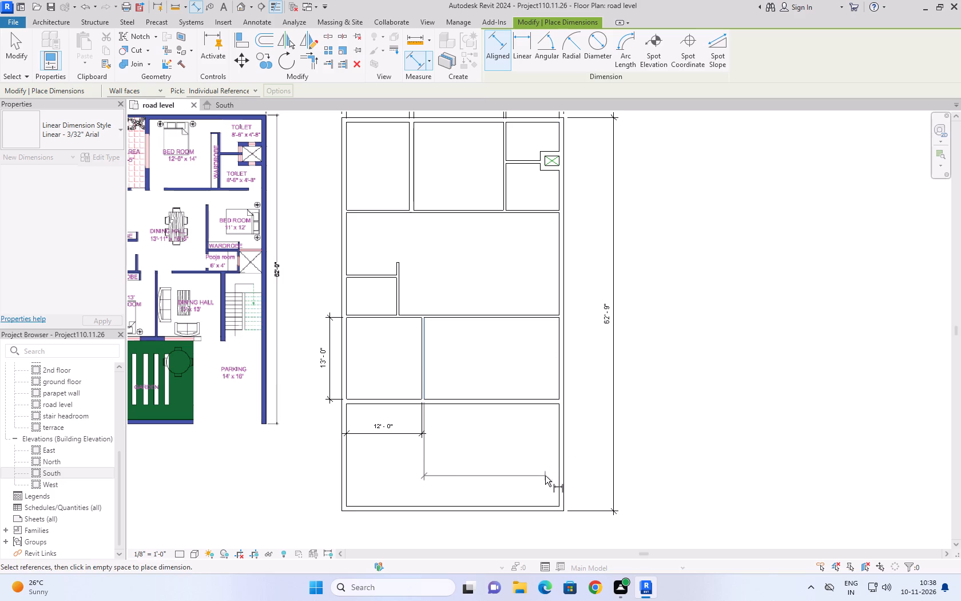
left_click(558, 467)
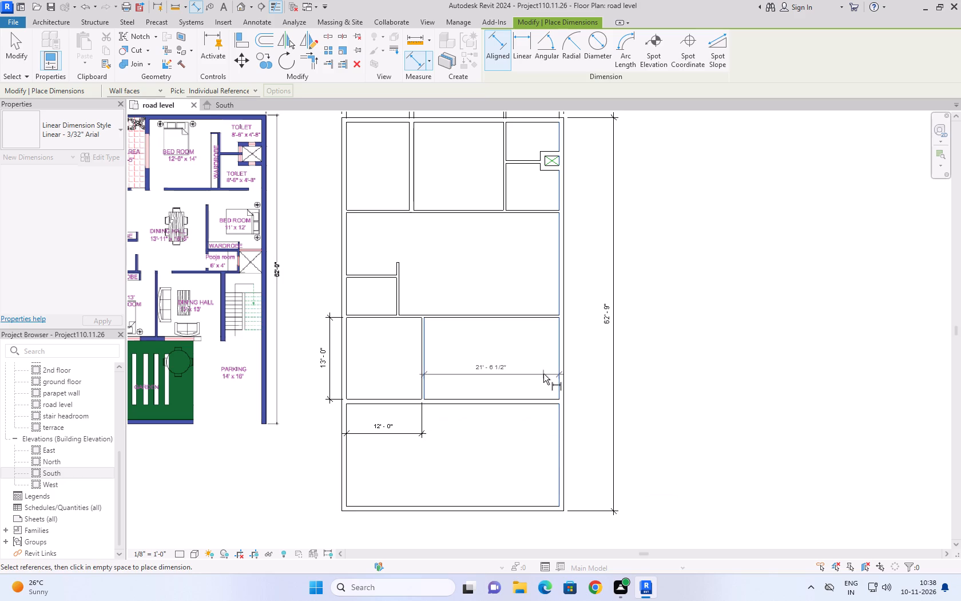
left_click(559, 442)
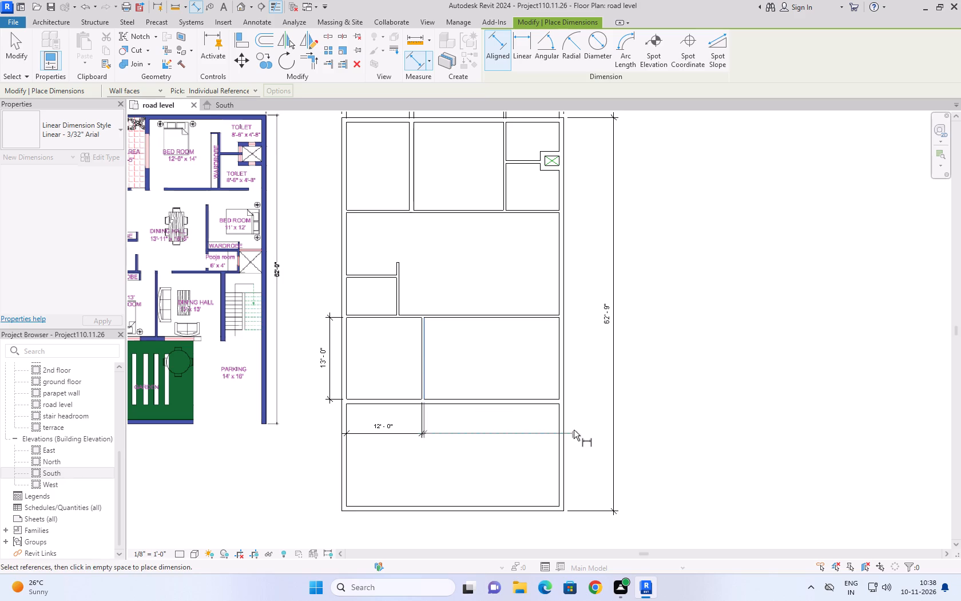
left_click(559, 466)
left_click(548, 477)
scroll(575, 414, "down", 2)
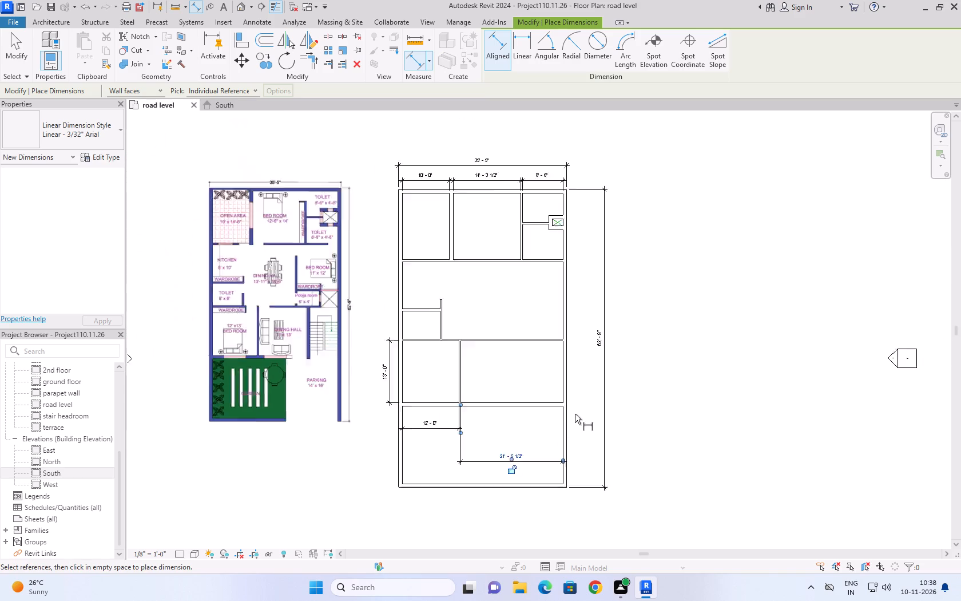
scroll(575, 414, "down", 1)
scroll(505, 497, "up", 3)
scroll(505, 497, "down", 1)
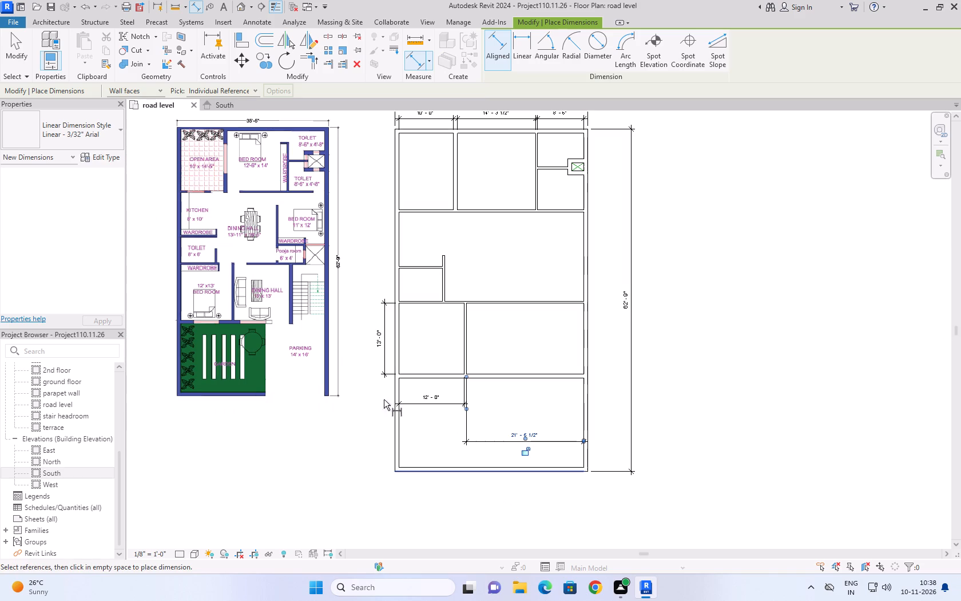
left_click(14, 53)
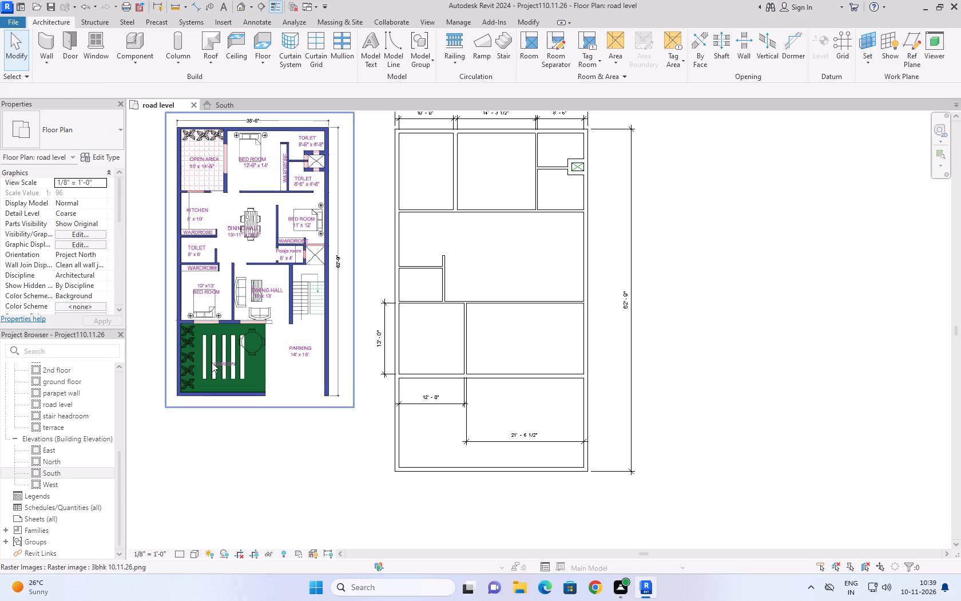
Compare the lower dining hall and staircase walls on the reference plan with the undivided space east of the lower-left bedroom.
scroll(212, 362, "up", 2)
scroll(212, 362, "down", 3)
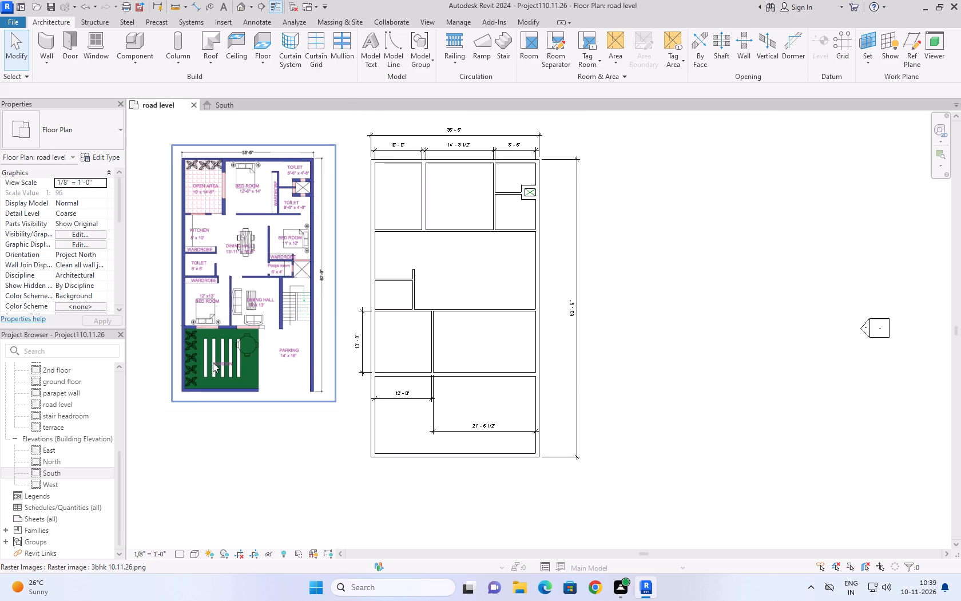
scroll(448, 355, "up", 3)
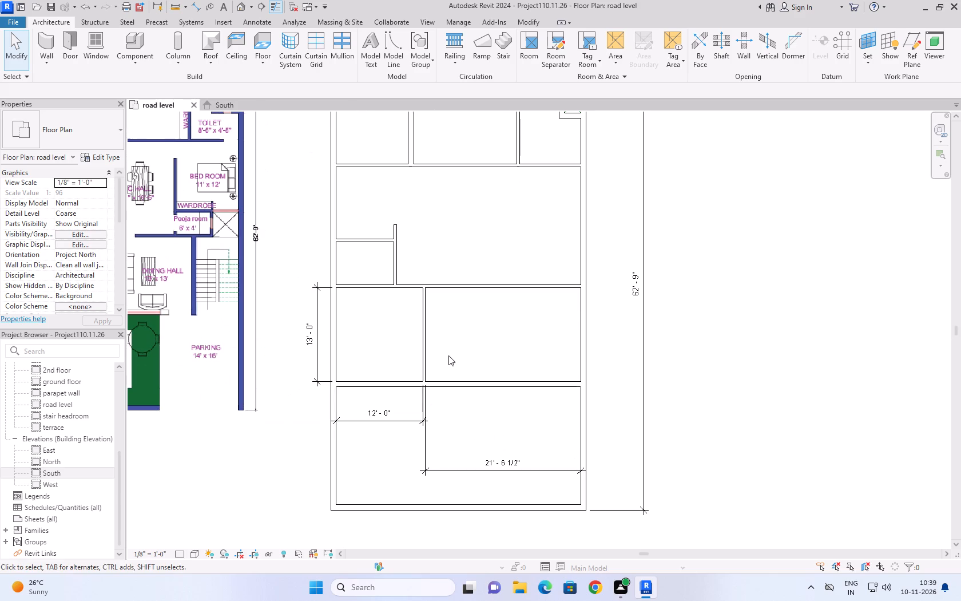
scroll(452, 368, "down", 2)
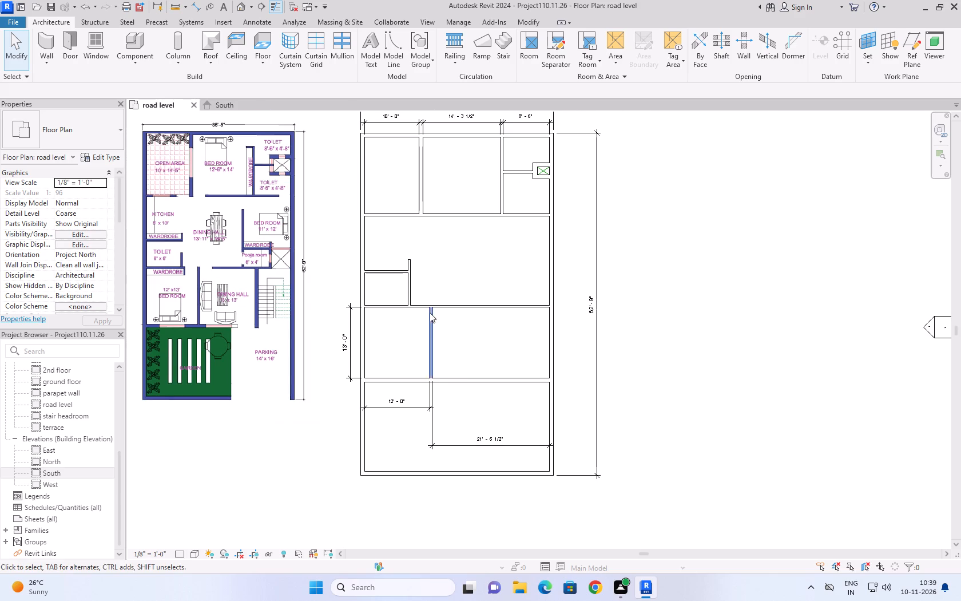
scroll(419, 272, "up", 7)
scroll(419, 271, "down", 5)
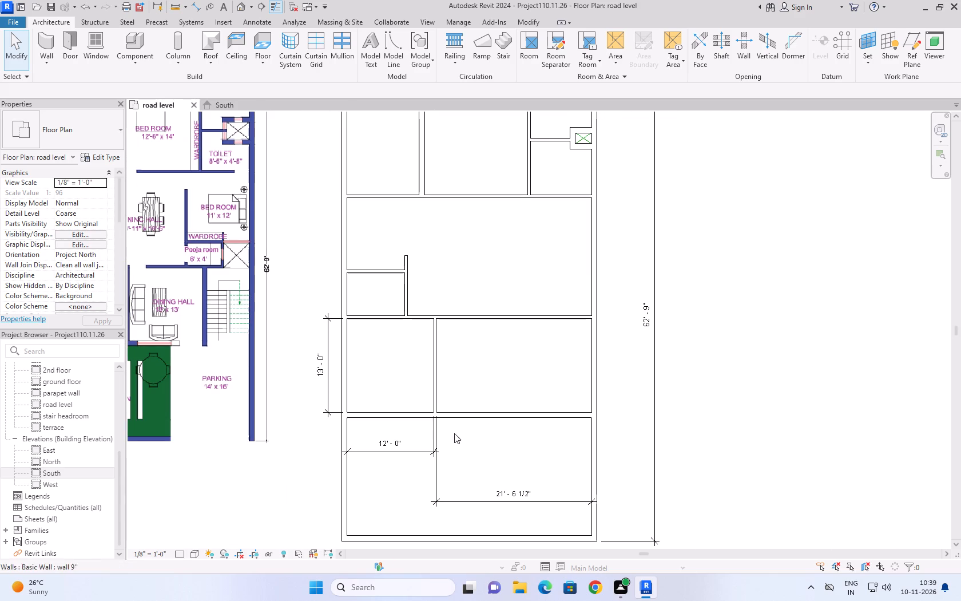
scroll(460, 365, "down", 3)
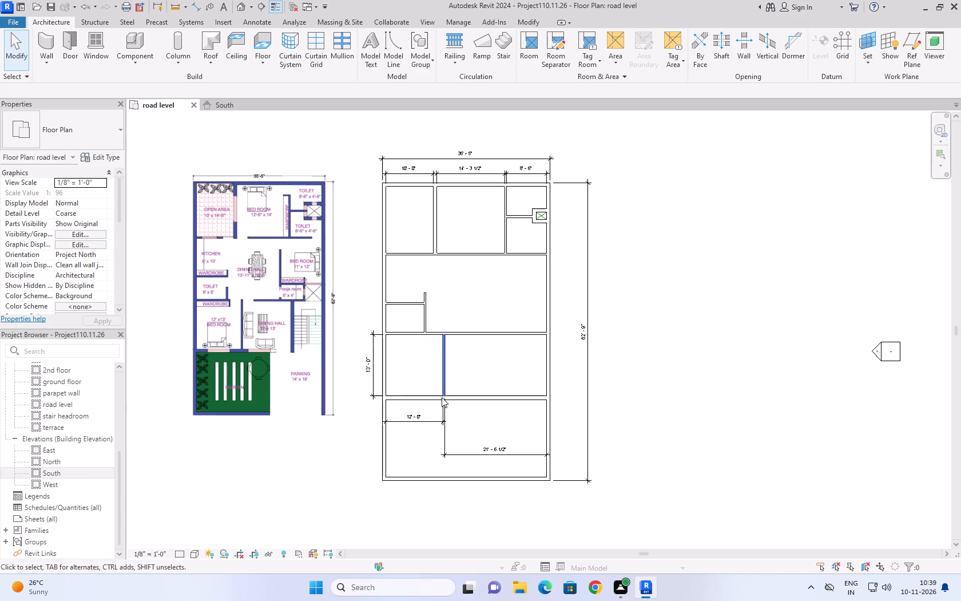
scroll(464, 416, "up", 3)
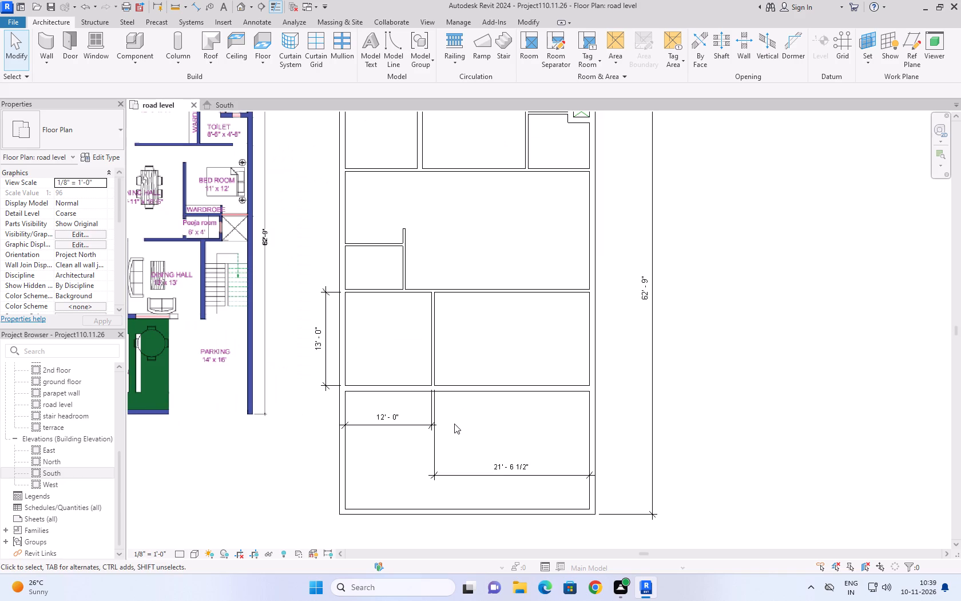
scroll(455, 420, "down", 3)
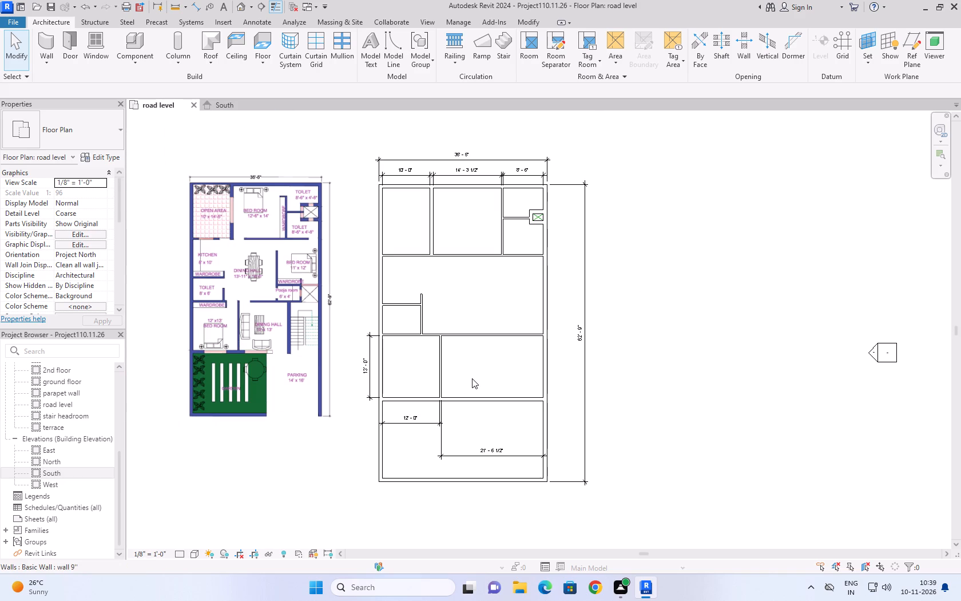
Draw a 9'' wall between dining hall and staircase, from the 9'' bottom wall north to the 4.5'' wall, starting 13' east of the bedroom wall.
type("wa")
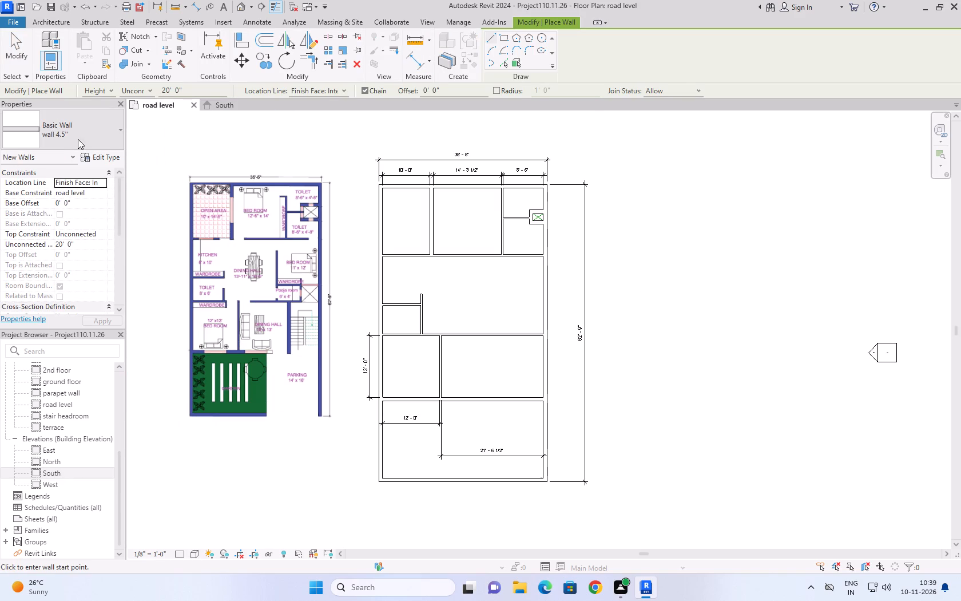
left_click(78, 139)
left_click(44, 262)
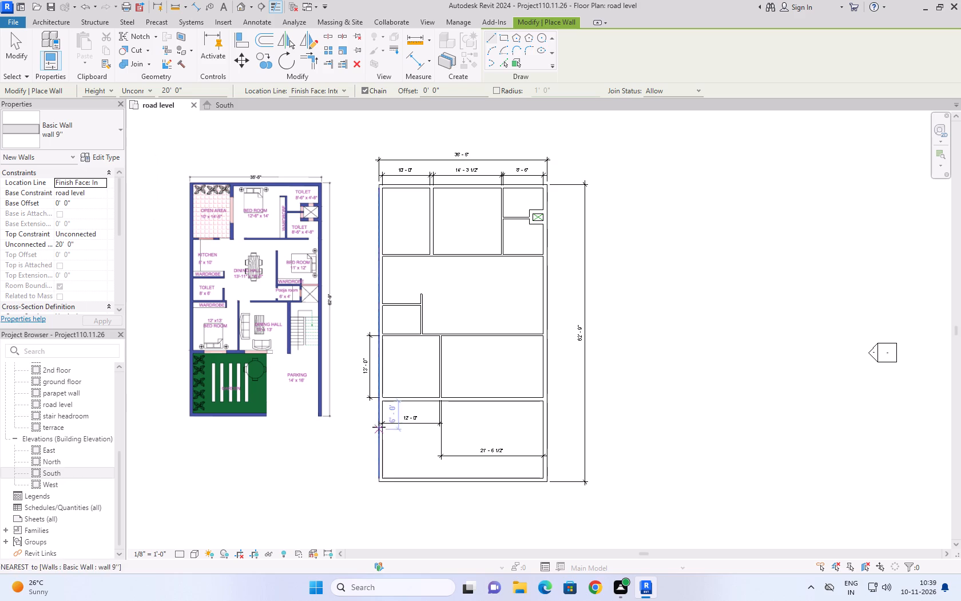
scroll(446, 410, "up", 4)
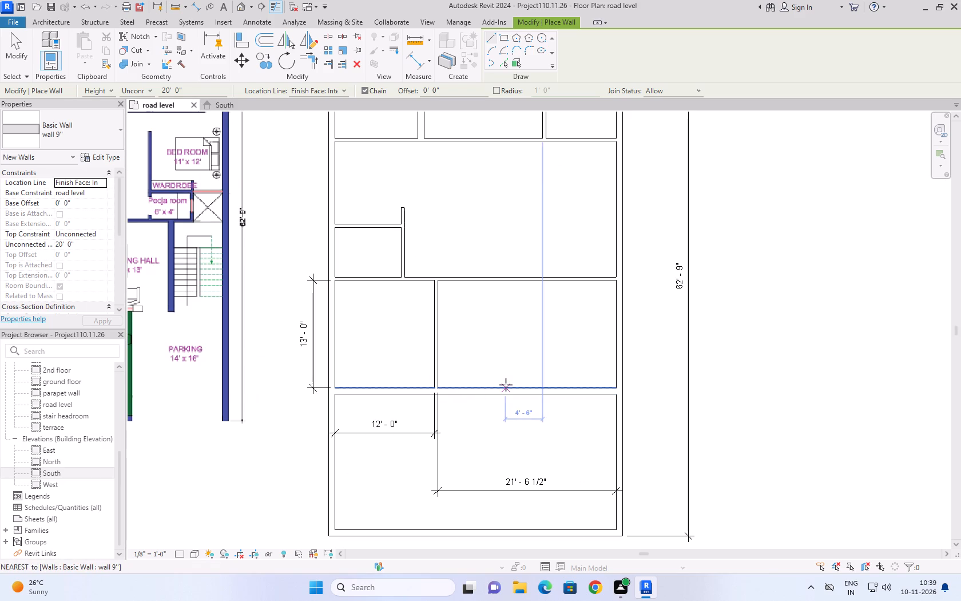
scroll(506, 385, "down", 2)
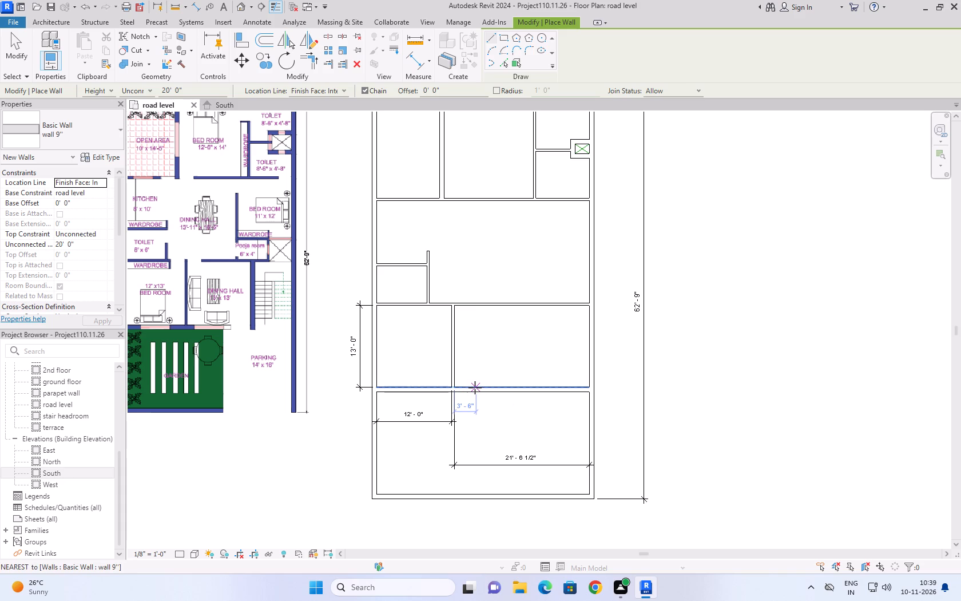
key("1")
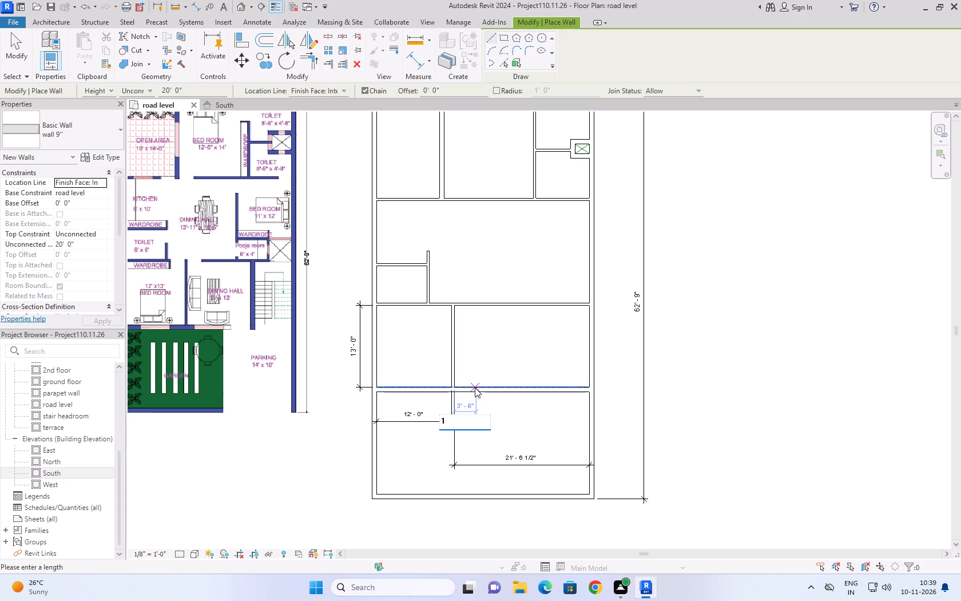
key("3")
key("apostrophe")
key("Return")
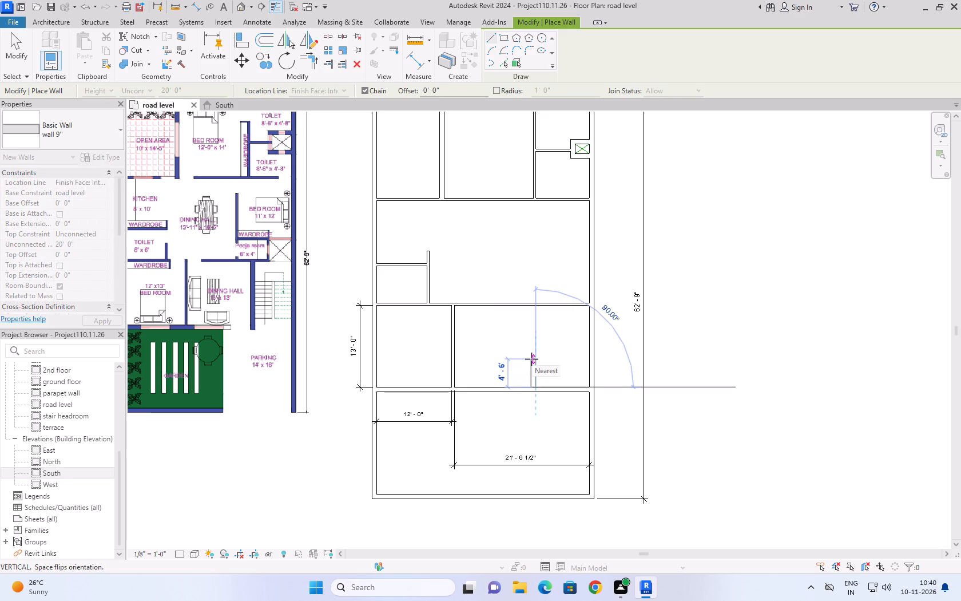
left_click(533, 307)
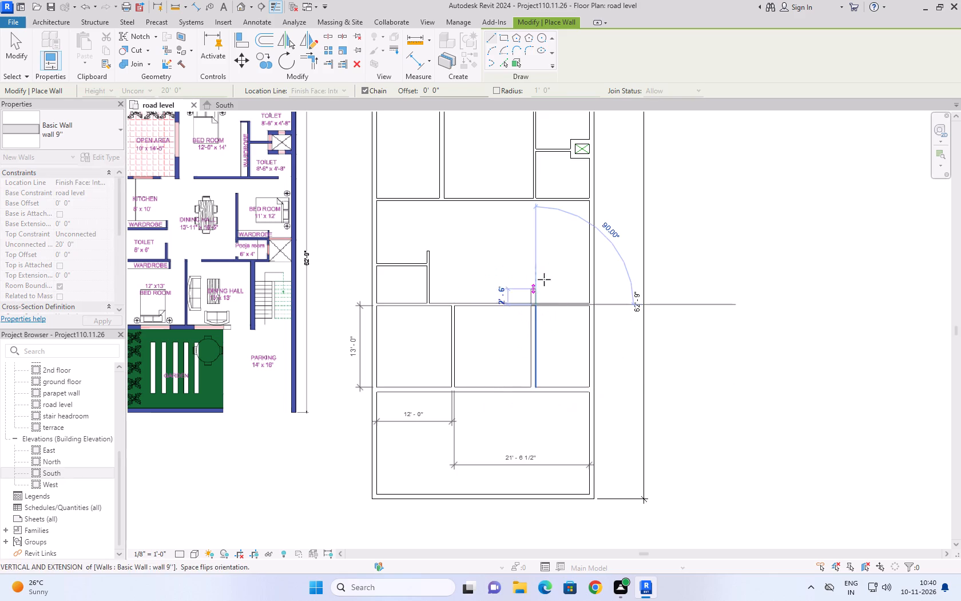
key("Escape")
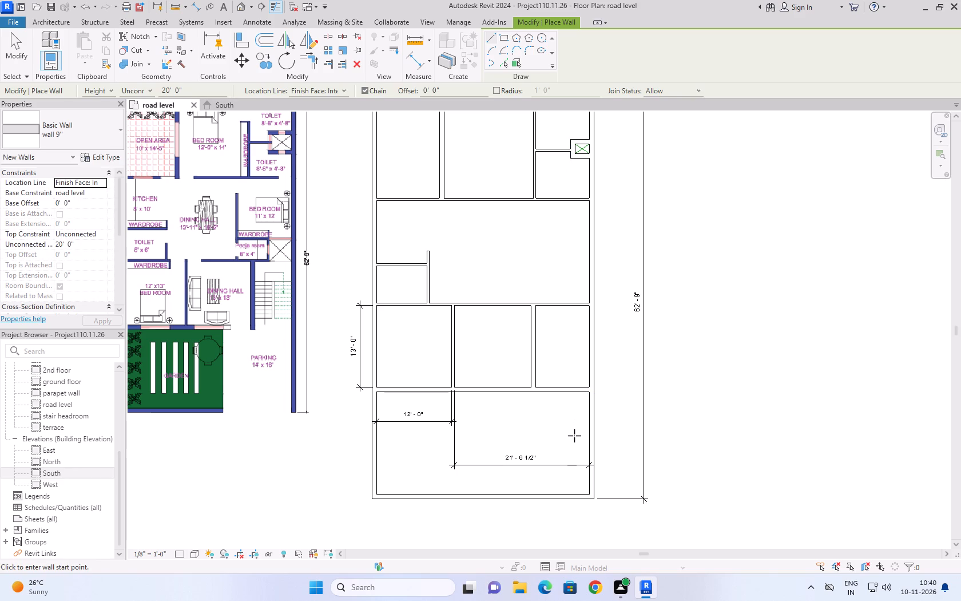
Draw a 9'' wall west from the east outer wall, 4' north of the 4.5'' wall above the staircase, in 6' and 2' segments.
scroll(275, 239, "up", 3)
scroll(275, 239, "down", 1)
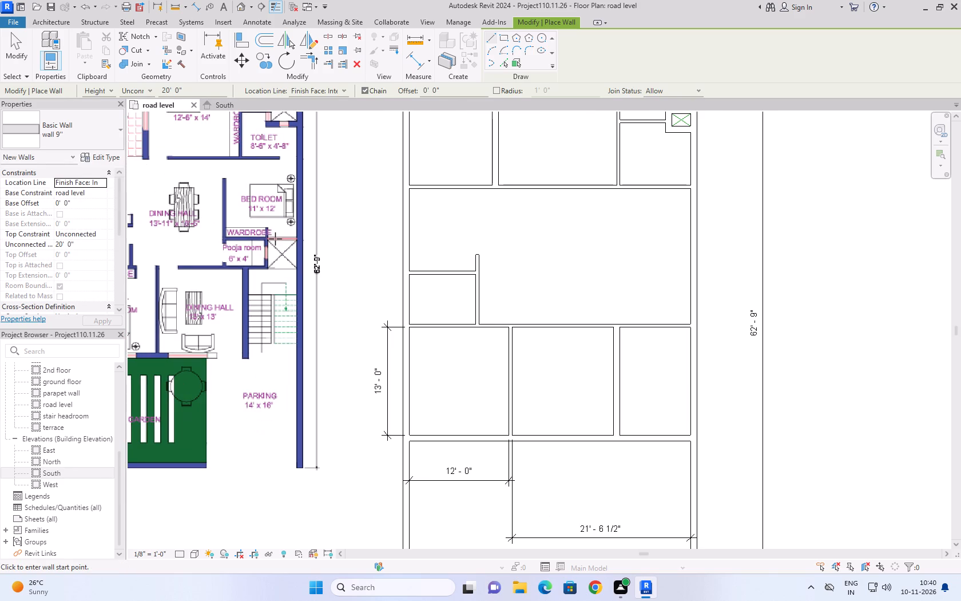
scroll(296, 238, "down", 3)
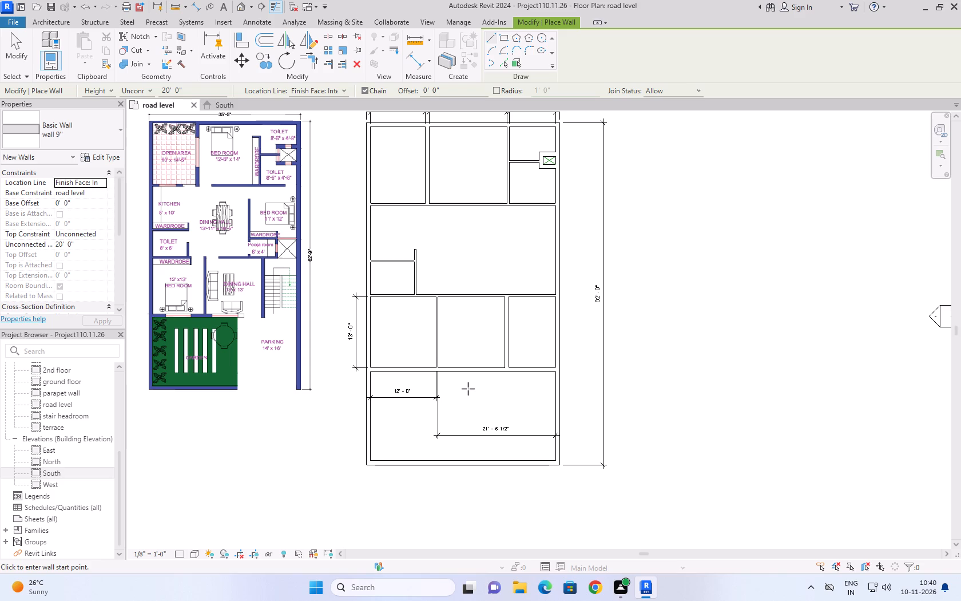
middle_click_drag(494, 250, 485, 267)
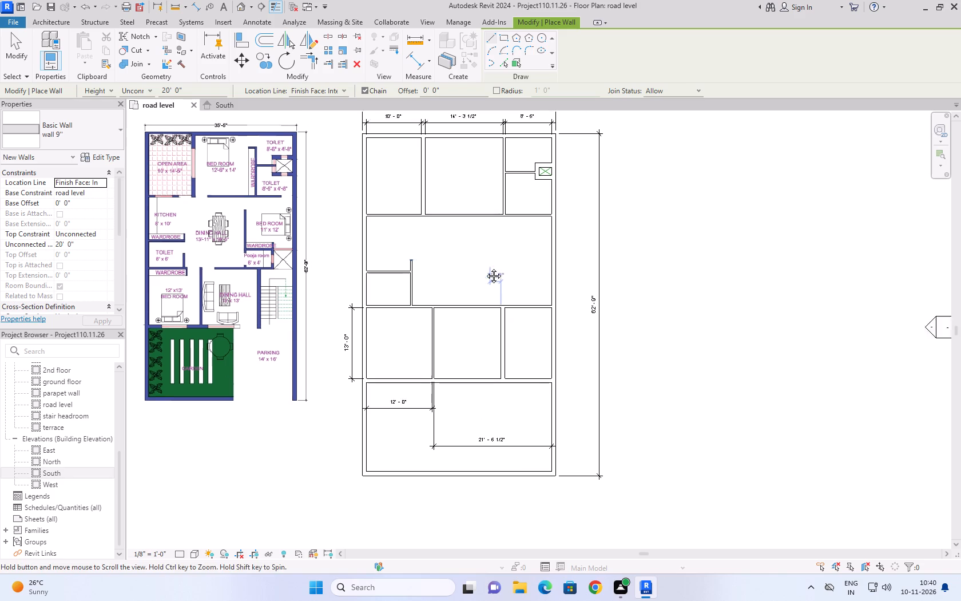
middle_click_drag(485, 267, 472, 284)
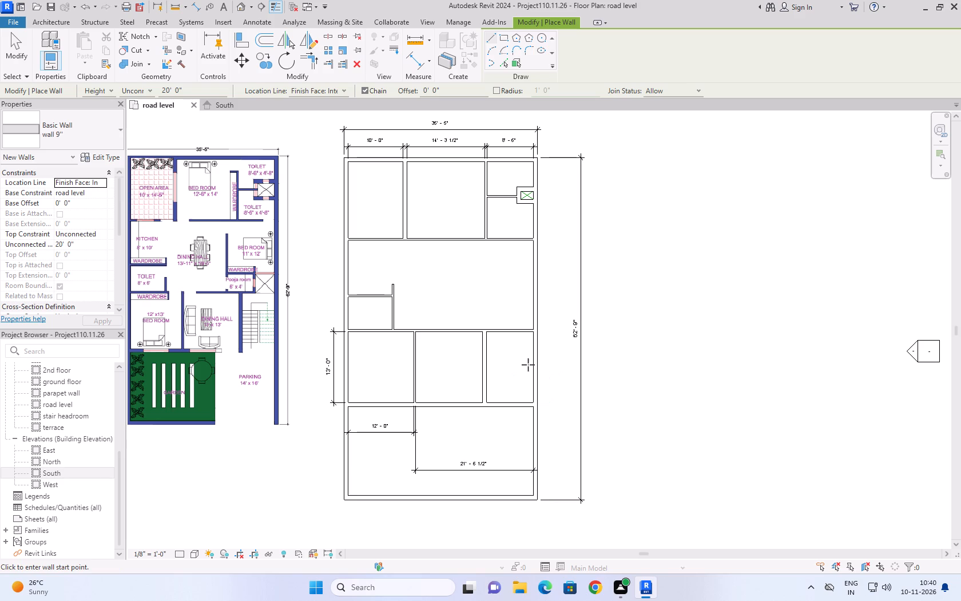
scroll(525, 346, "up", 2)
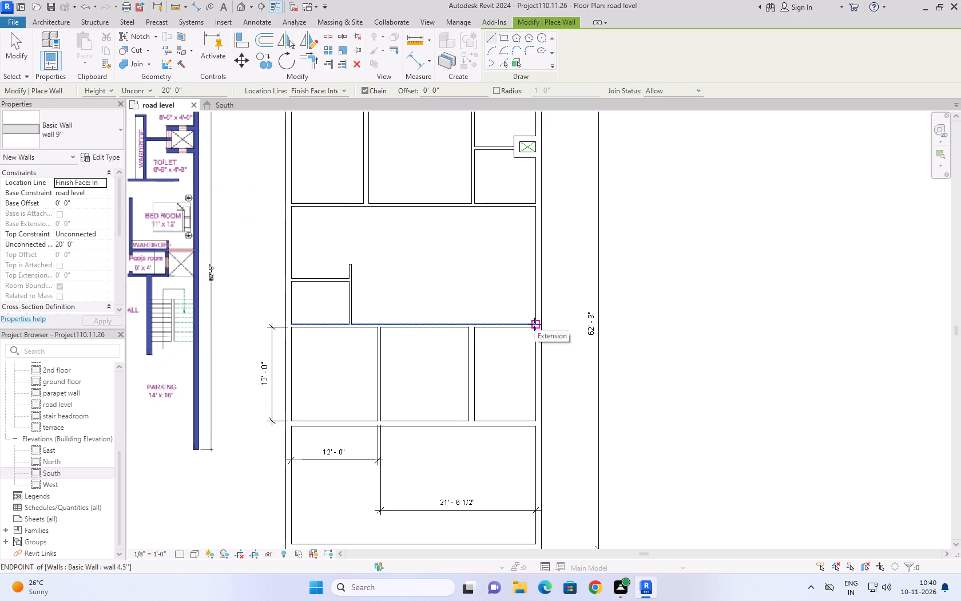
scroll(534, 311, "down", 2)
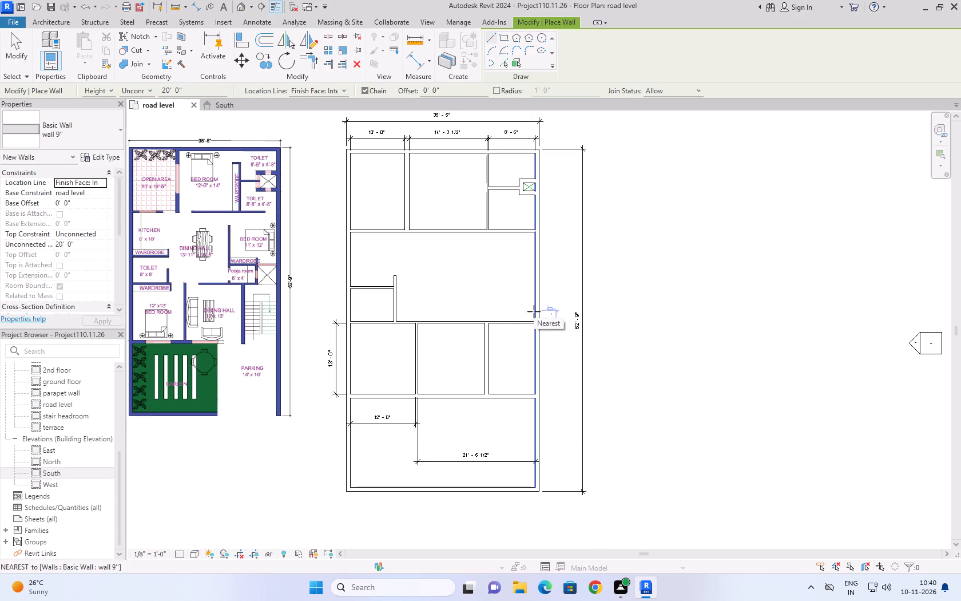
type("4'")
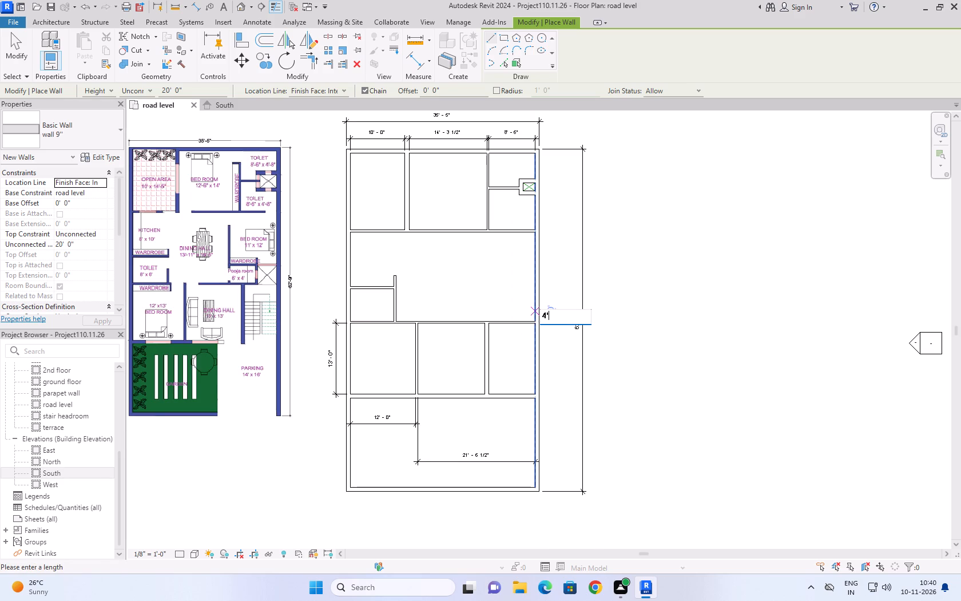
key("Return")
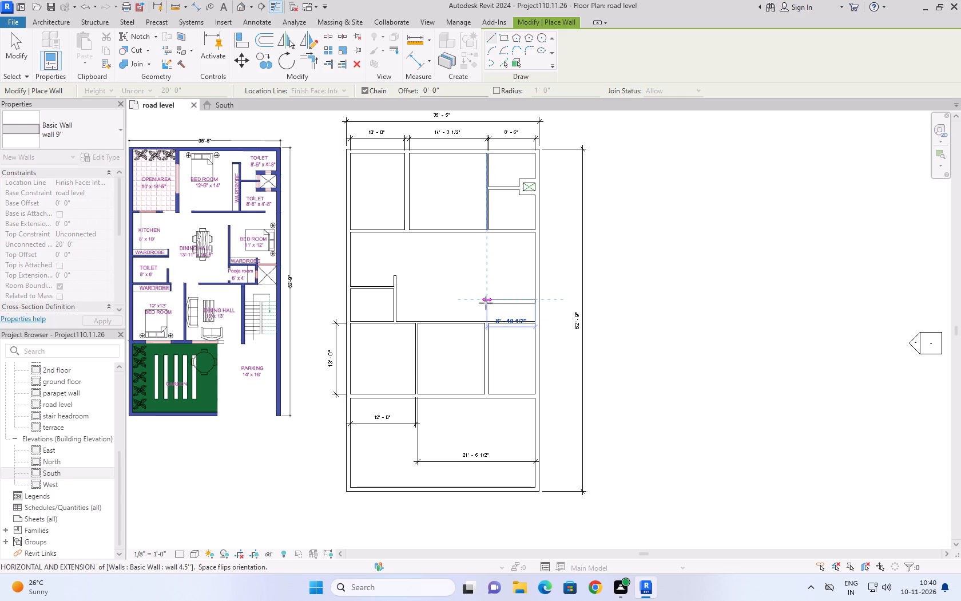
type("6'")
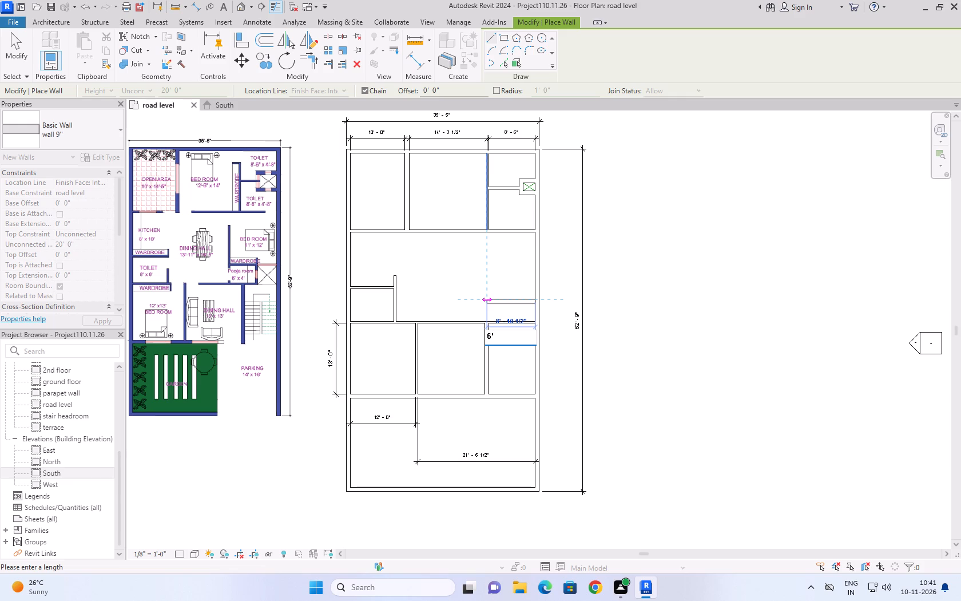
key("Return")
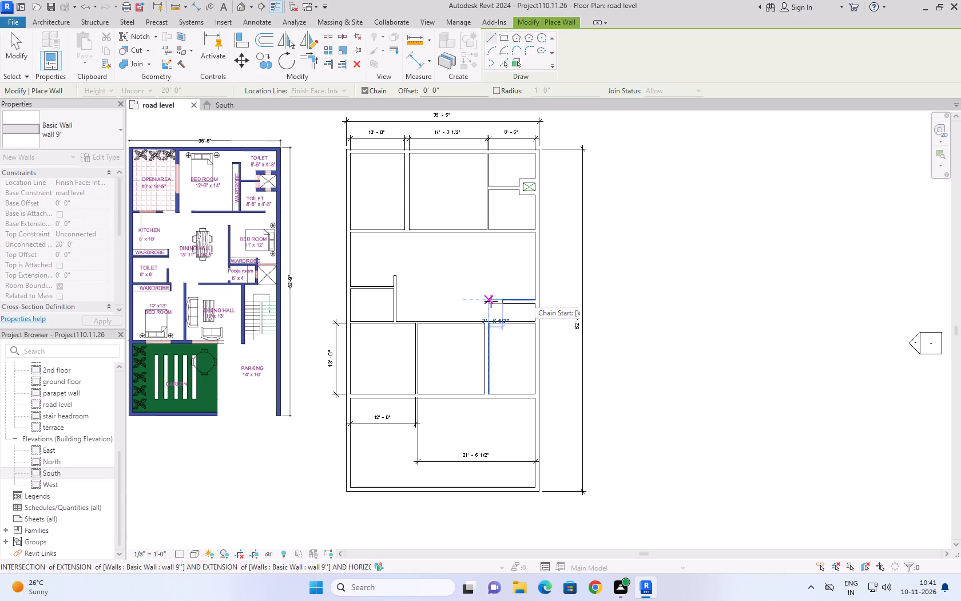
type("2'")
key("Return")
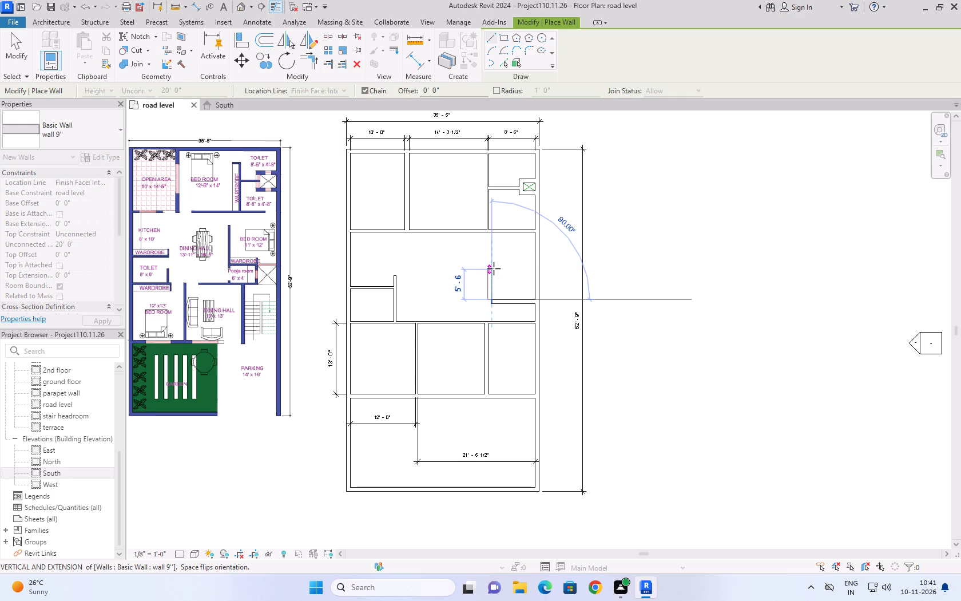
key("Escape")
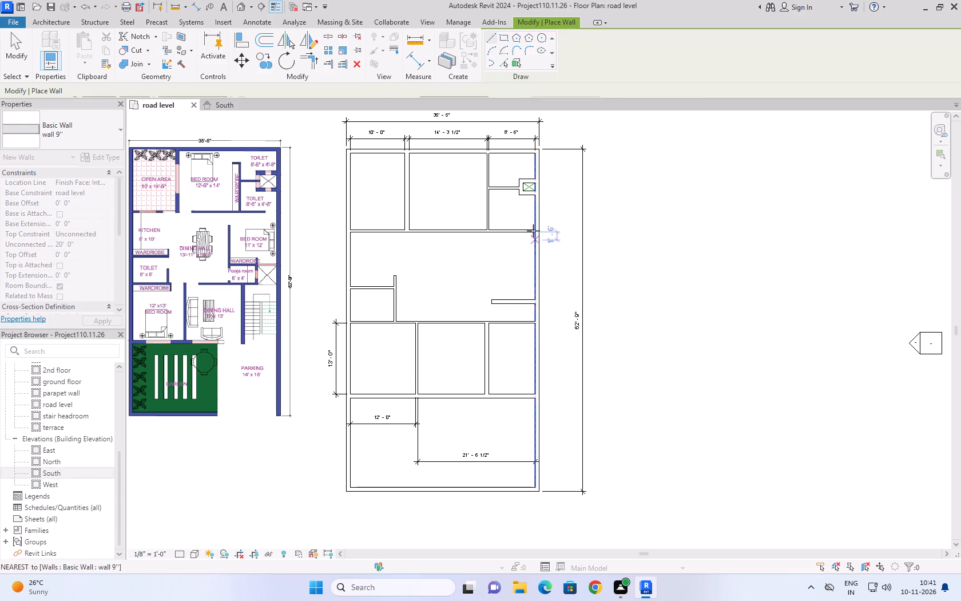
Draw a short 9'' wall from the 4.5'' wall north to the new wall, leaving a duct about 2'3'' wide at the east outer wall.
left_click(524, 322)
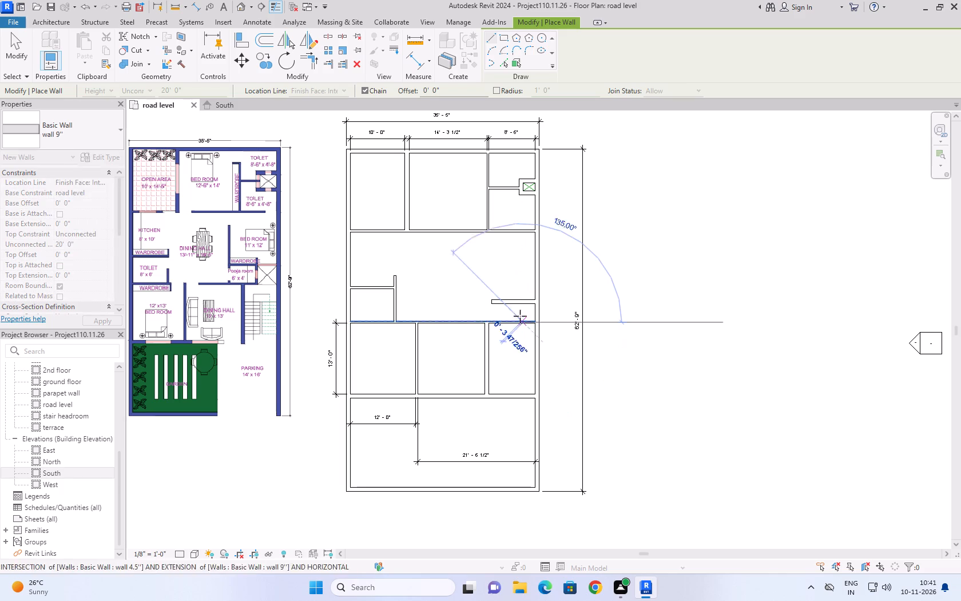
key("space")
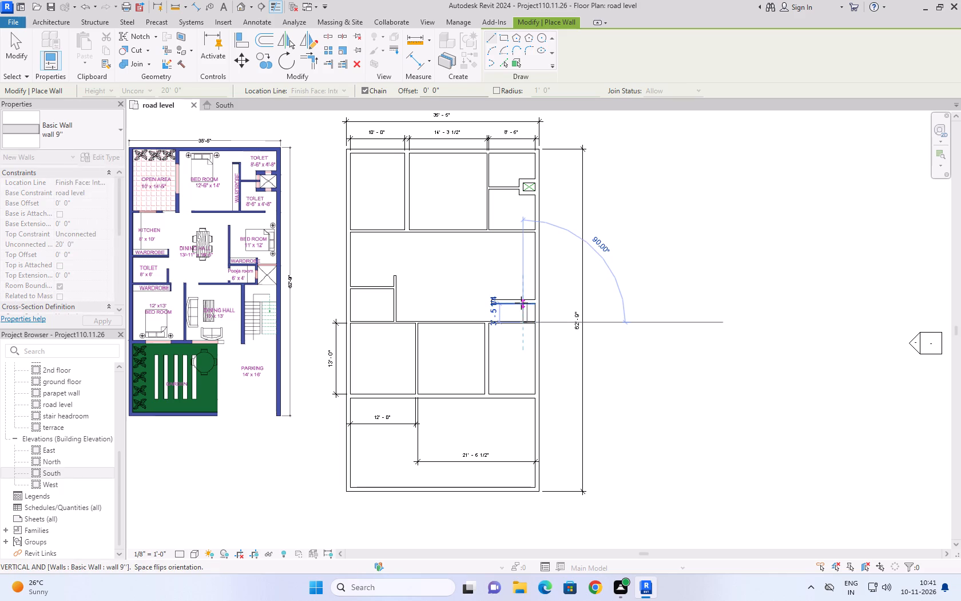
key("space")
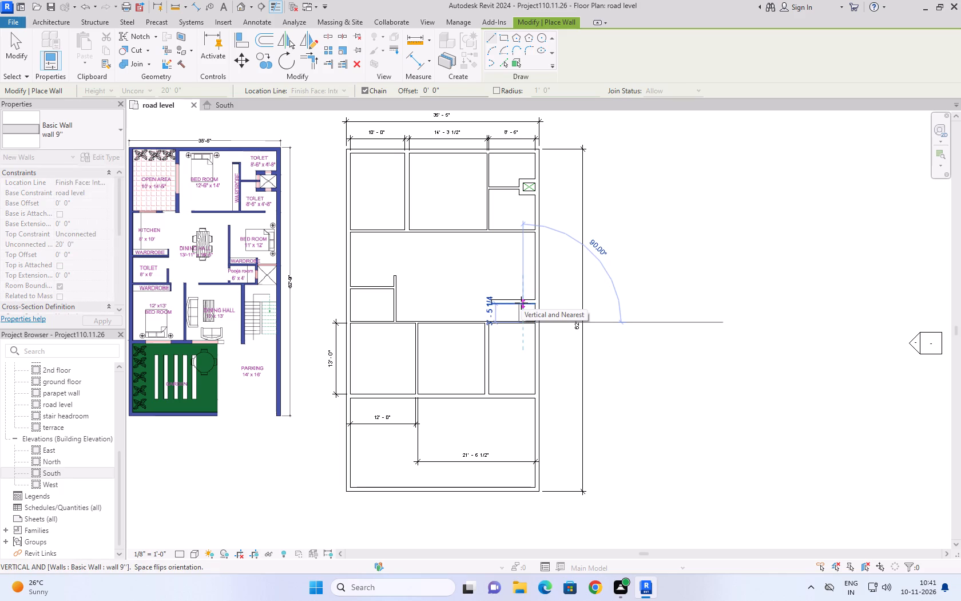
left_click(521, 303)
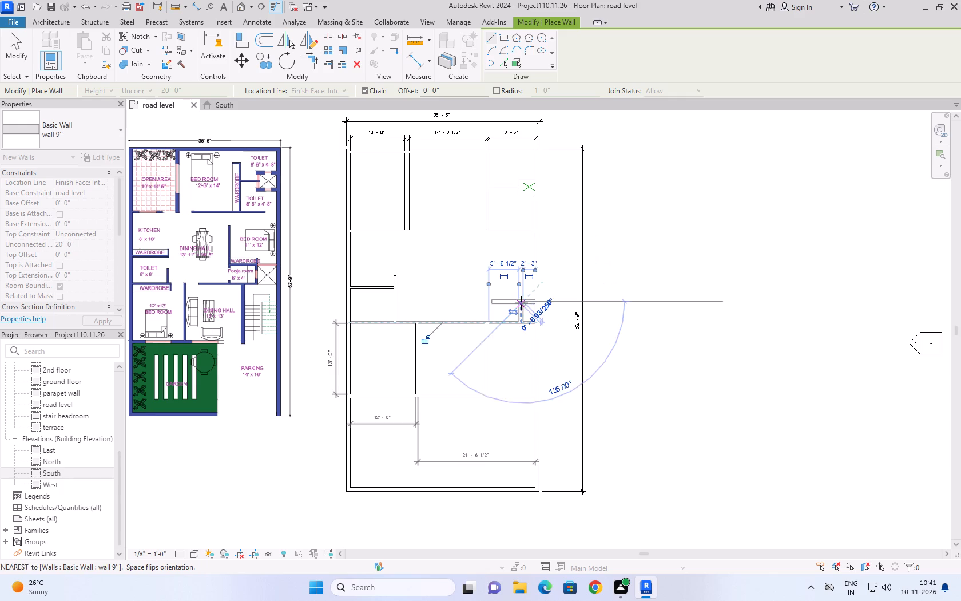
key("Escape")
key("Escape")
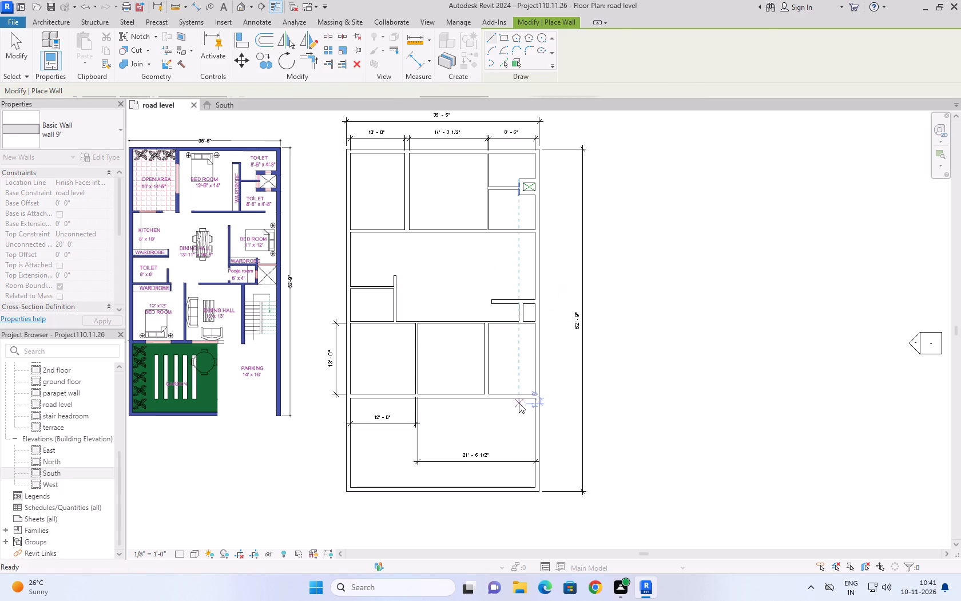
key("Escape")
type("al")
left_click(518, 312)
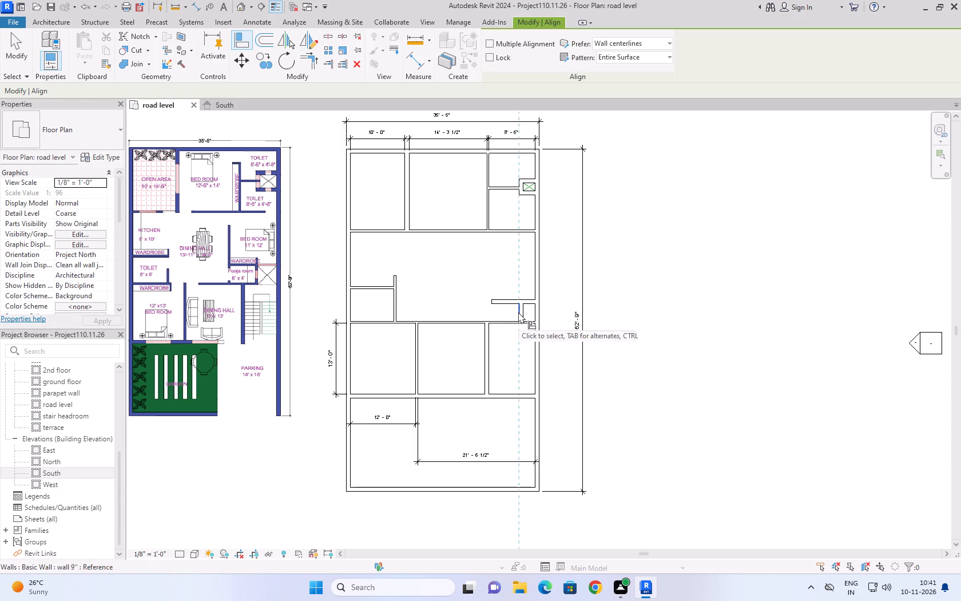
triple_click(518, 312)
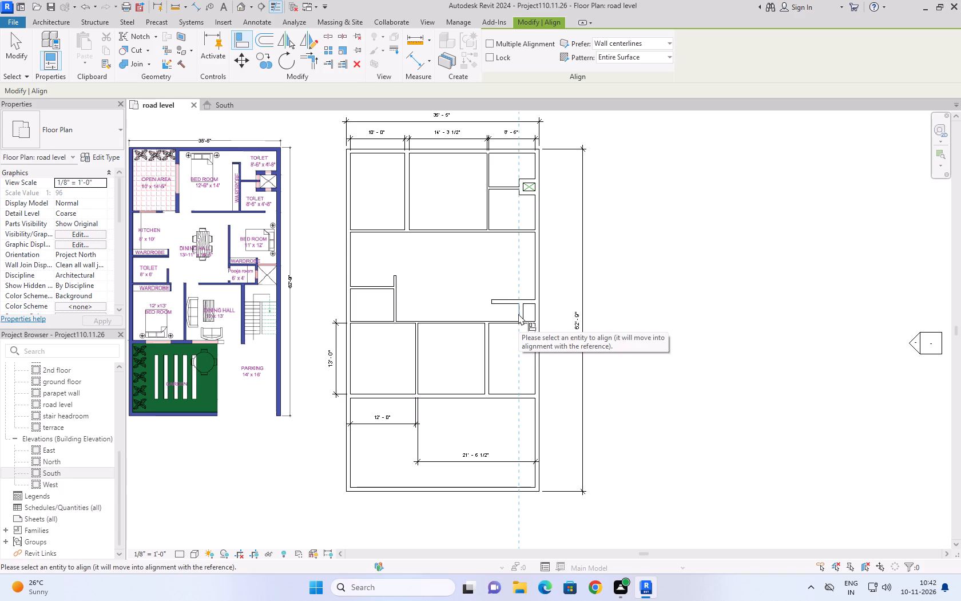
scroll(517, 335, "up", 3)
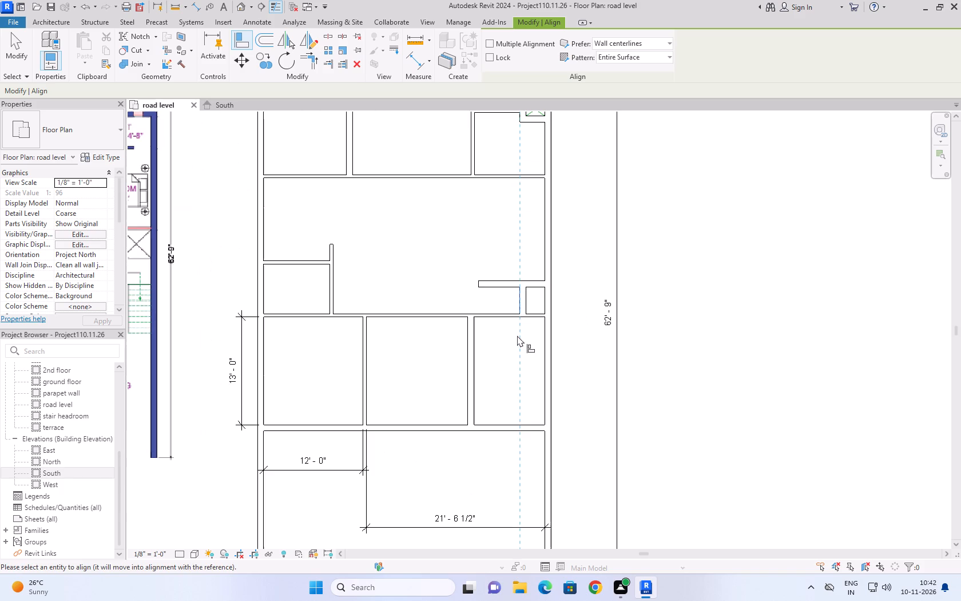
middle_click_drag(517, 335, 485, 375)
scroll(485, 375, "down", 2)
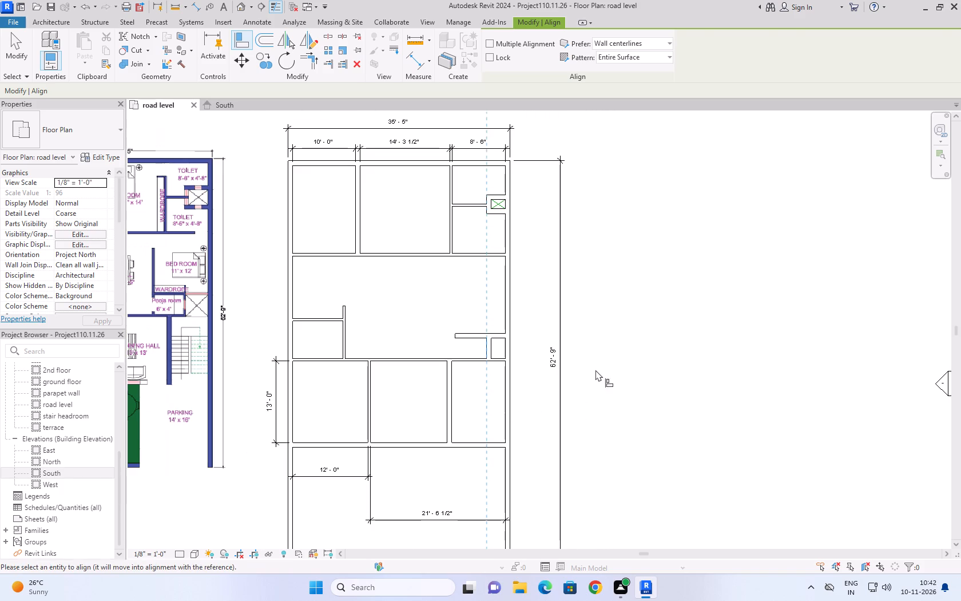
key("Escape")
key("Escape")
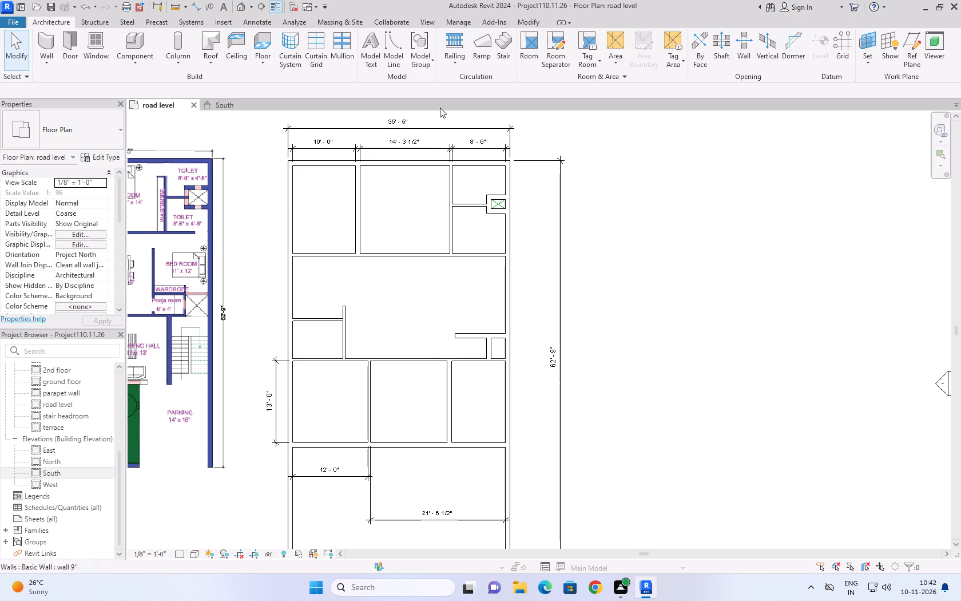
Mark the new duct beside the east outer wall with two crossing diagonal model lines.
left_click(387, 38)
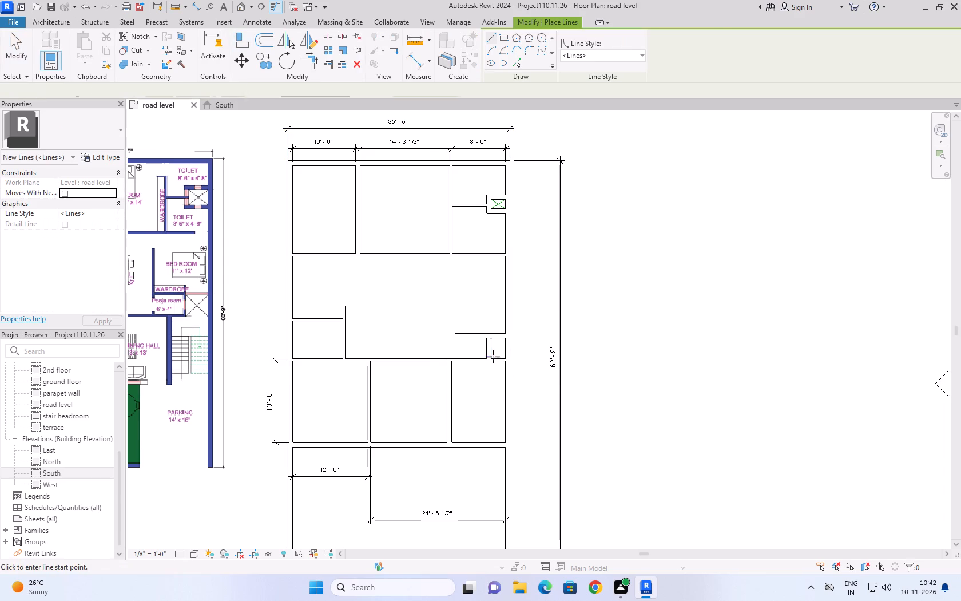
scroll(493, 356, "down", 3)
scroll(486, 369, "up", 10)
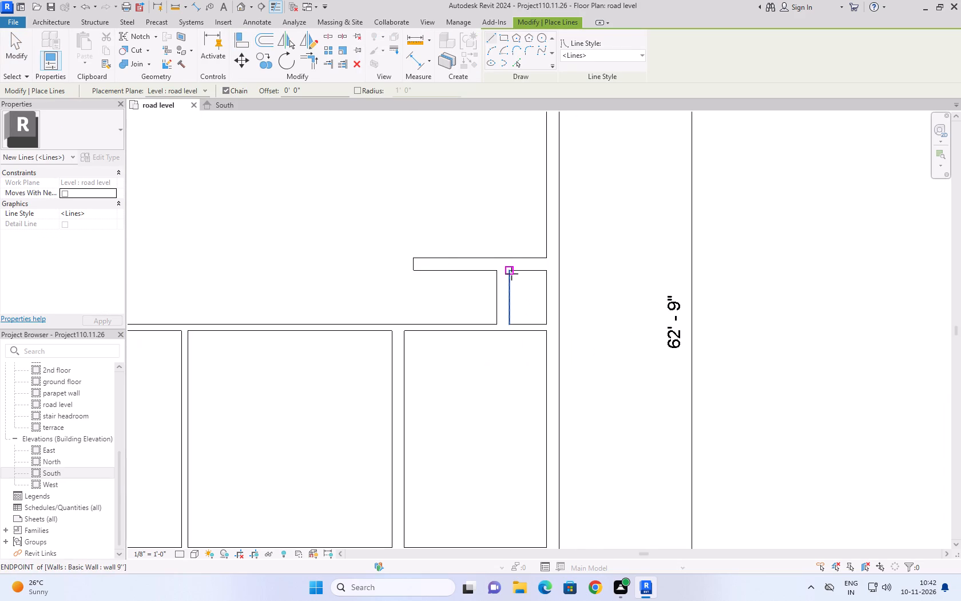
left_click(511, 274)
left_click(545, 326)
key("Escape")
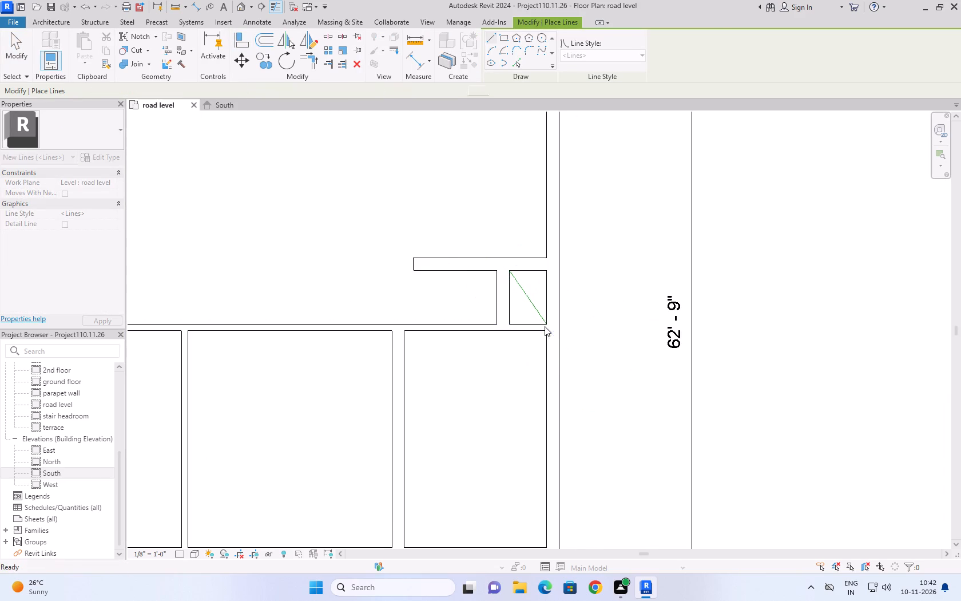
left_click(545, 272)
left_click(506, 324)
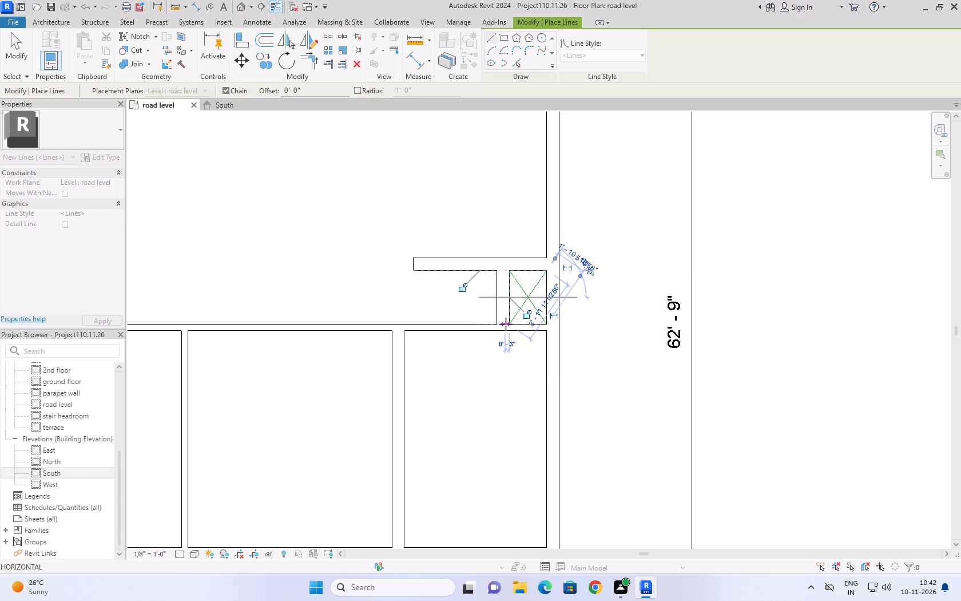
key("Escape")
Draw a 4.5'' wall as the right-hand bedroom's west side, starting 6' west of the lower duct wall and running north to the 4.5'' wall.
scroll(559, 384, "down", 9)
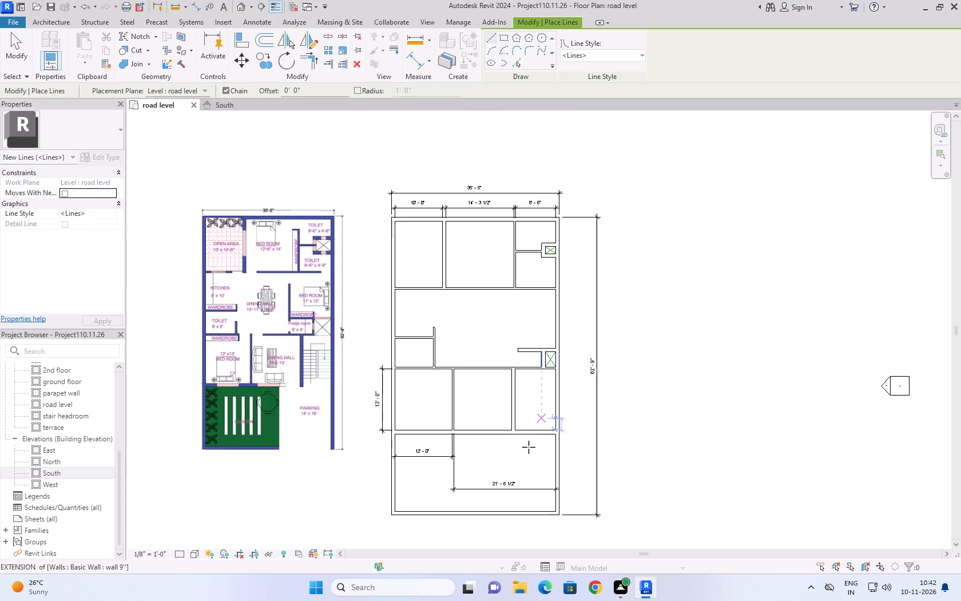
scroll(317, 332, "up", 5)
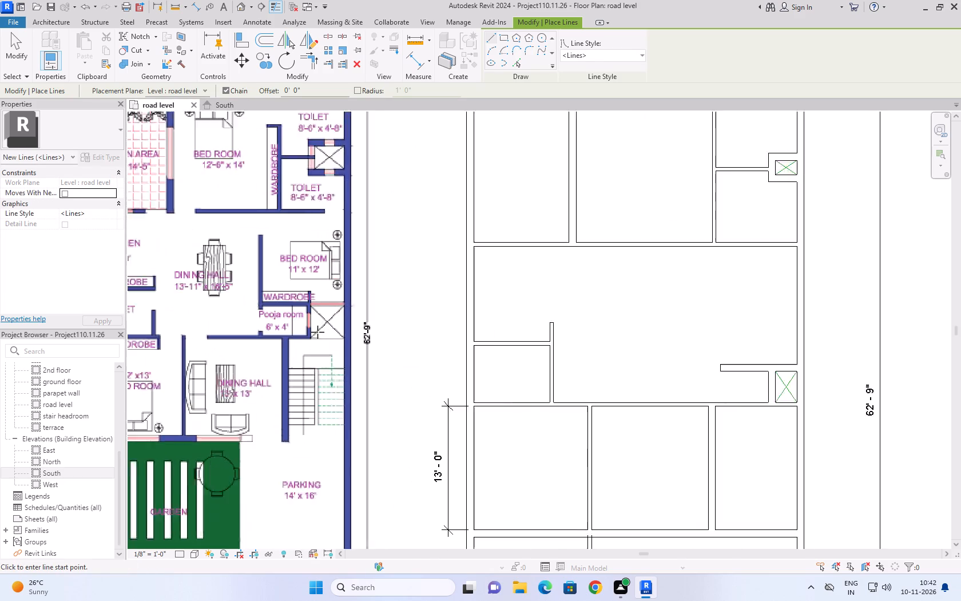
scroll(317, 332, "up", 1)
scroll(256, 326, "down", 3)
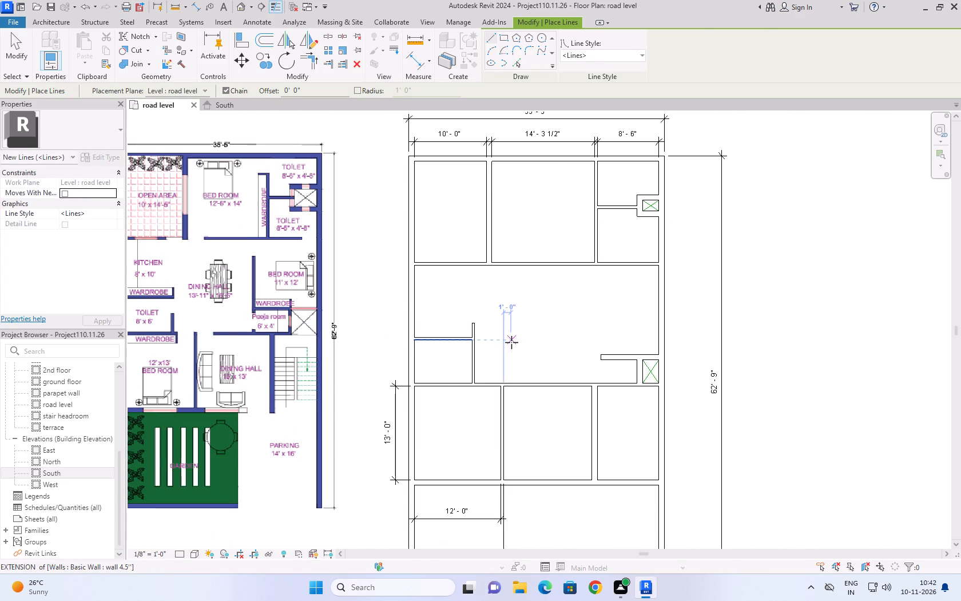
key("Escape")
key("Escape")
type("wa")
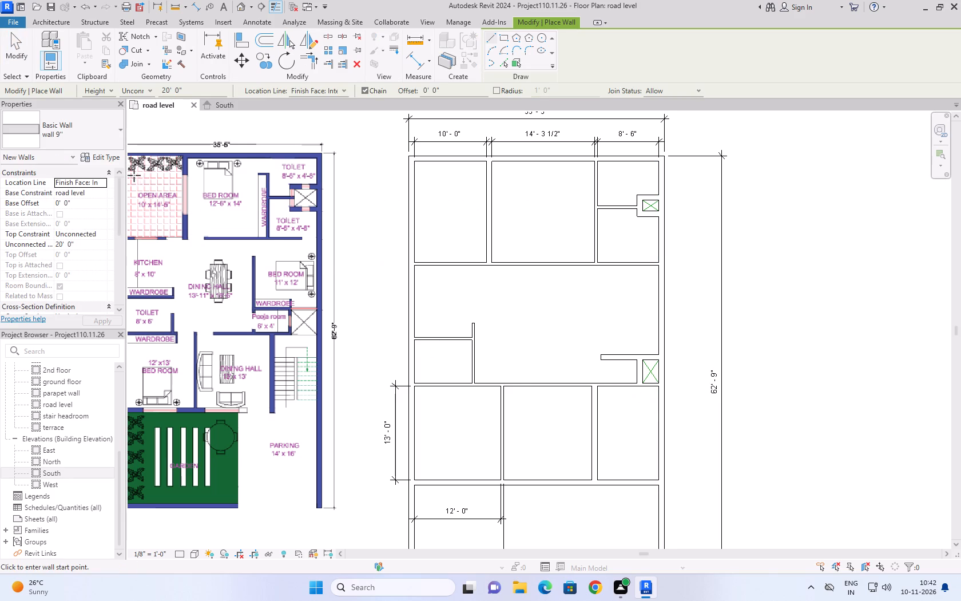
scroll(452, 374, "down", 1)
left_click(61, 125)
left_click(39, 246)
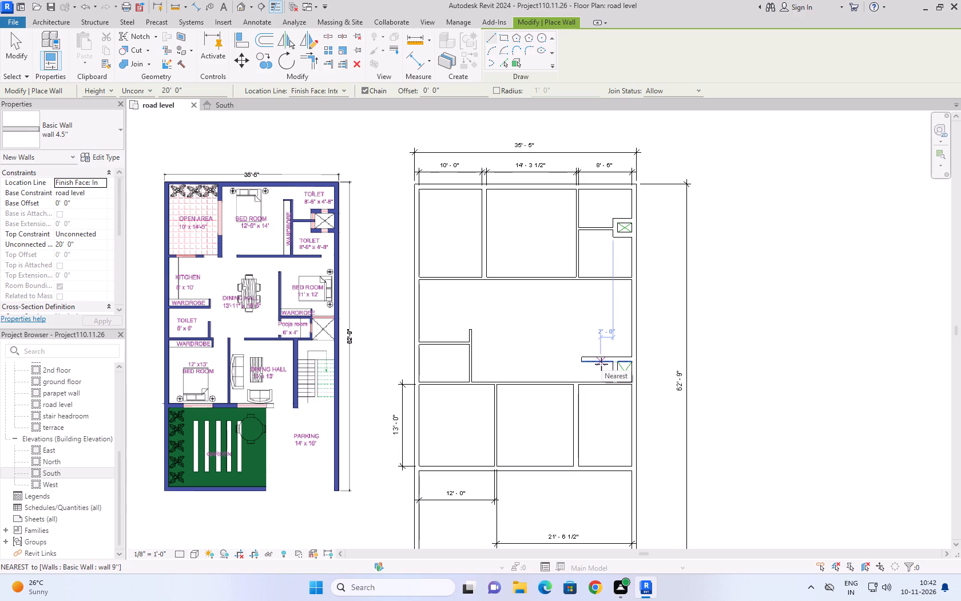
key("6")
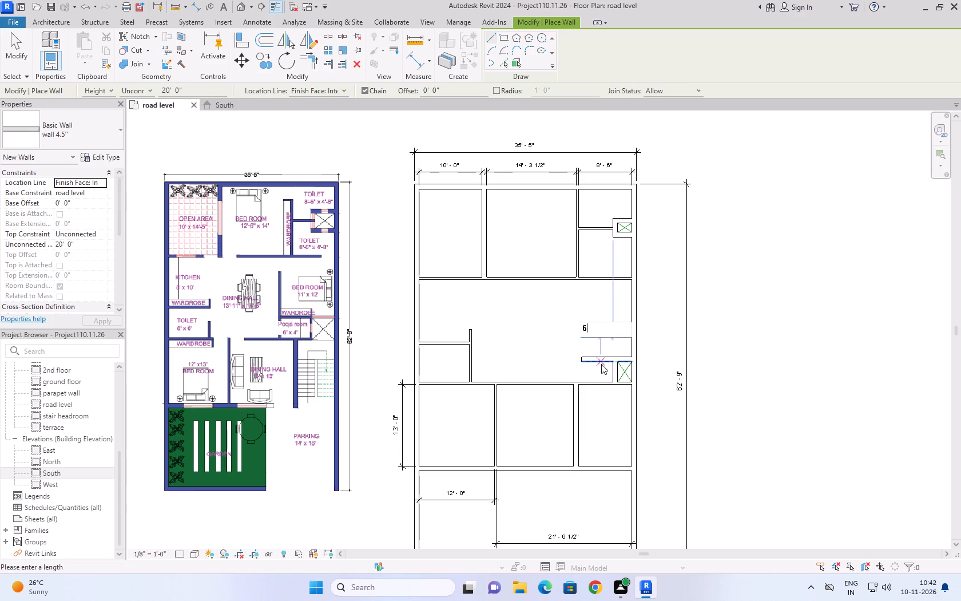
key("apostrophe")
key("Return")
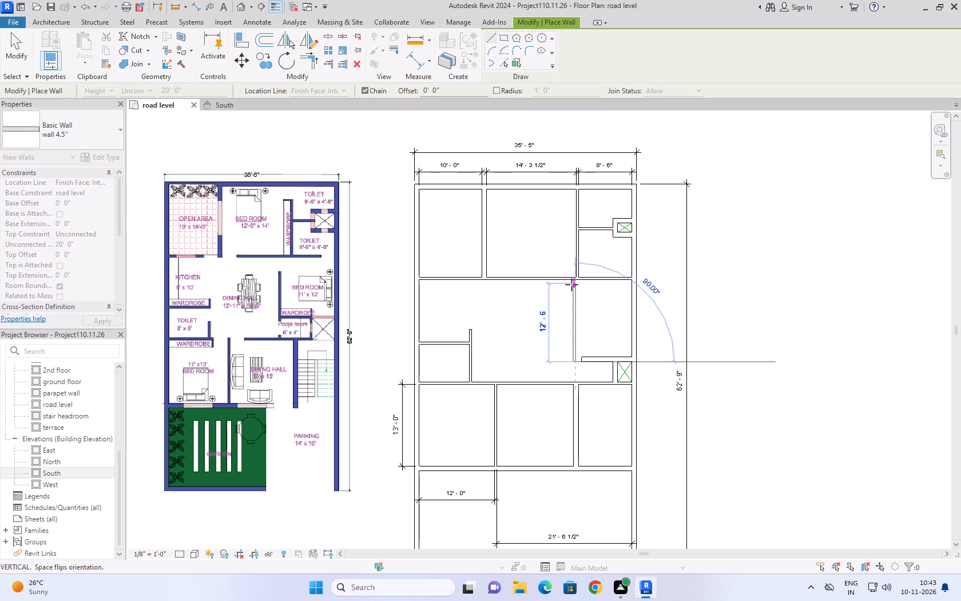
left_click(571, 281)
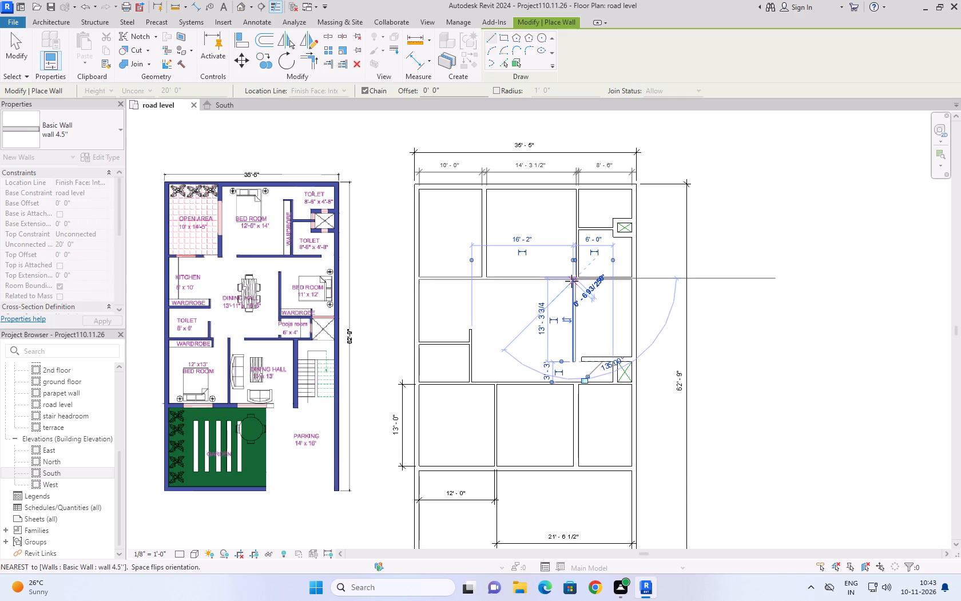
Change the wall along the north side of the lower duct, the east bedroom's south wall, to type wall 4.5''.
key("Escape")
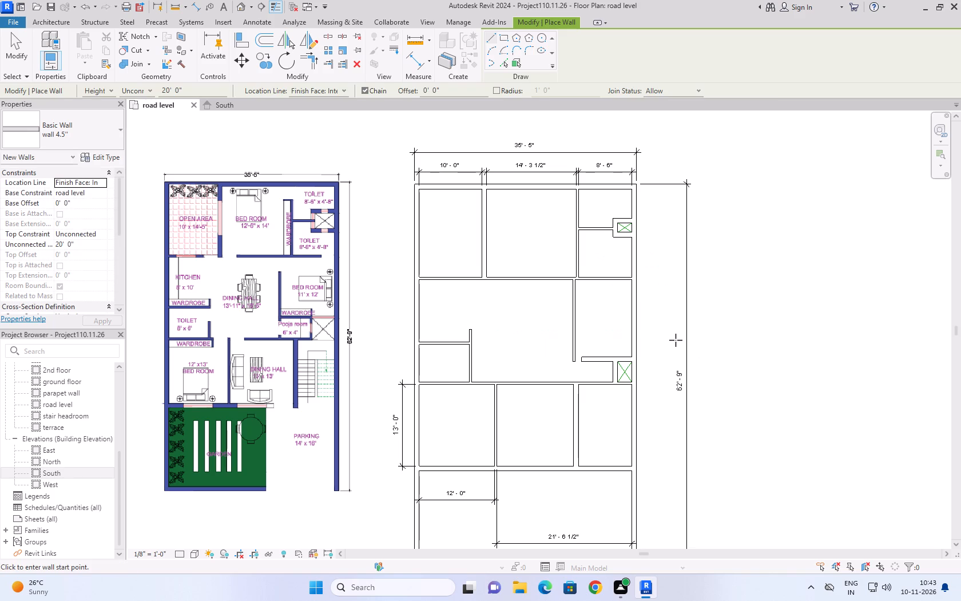
key("Escape")
key("Escape")
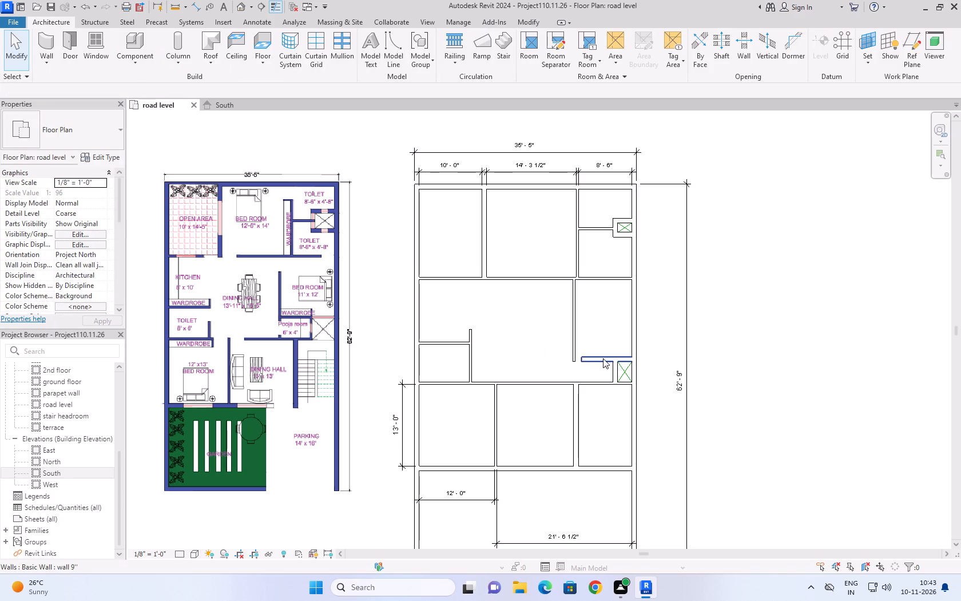
left_click(601, 360)
left_click(66, 137)
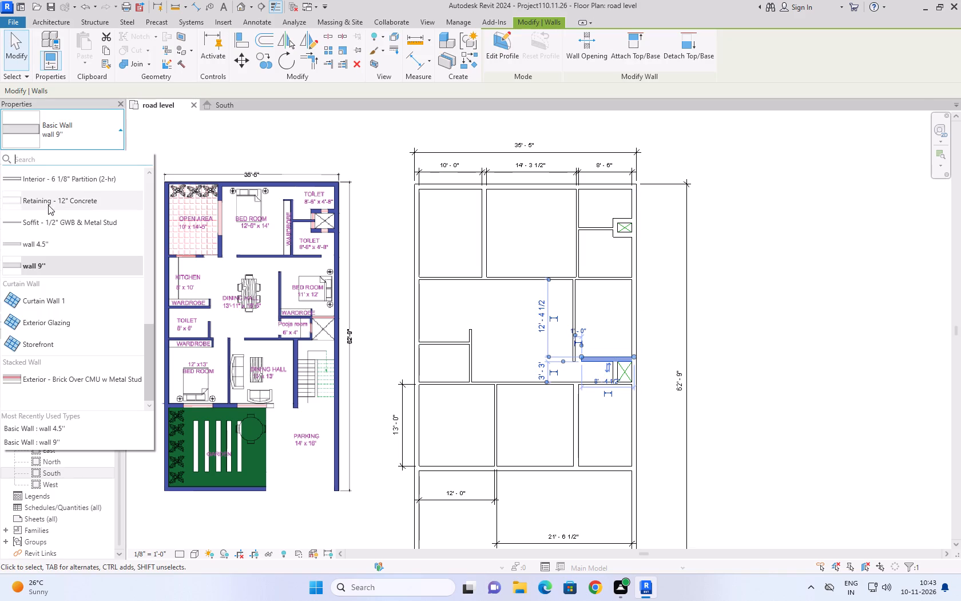
left_click(51, 240)
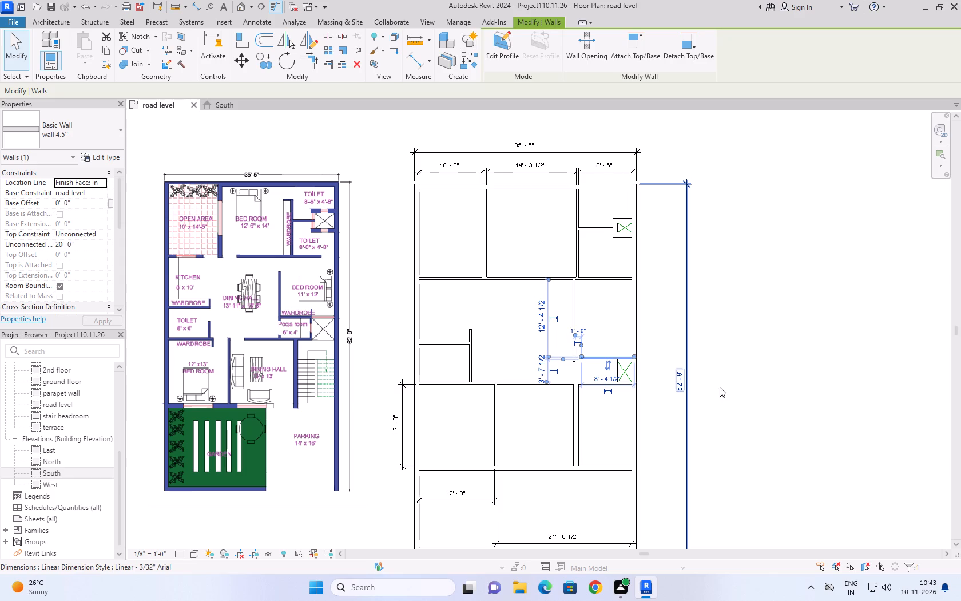
left_click(757, 351)
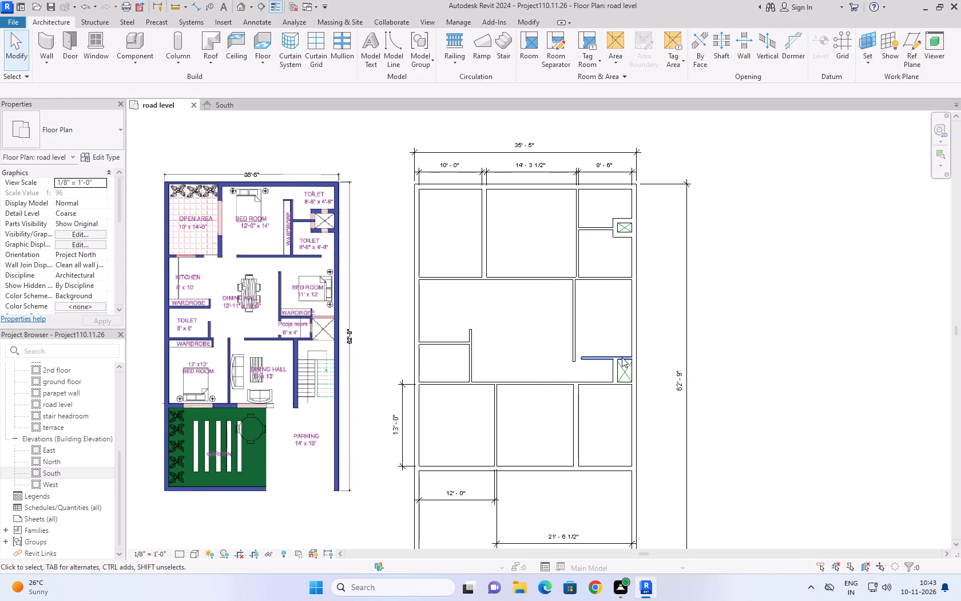
Dimension the east bedroom's north-south depth and its width from the west wall to the east outer wall.
key("s")
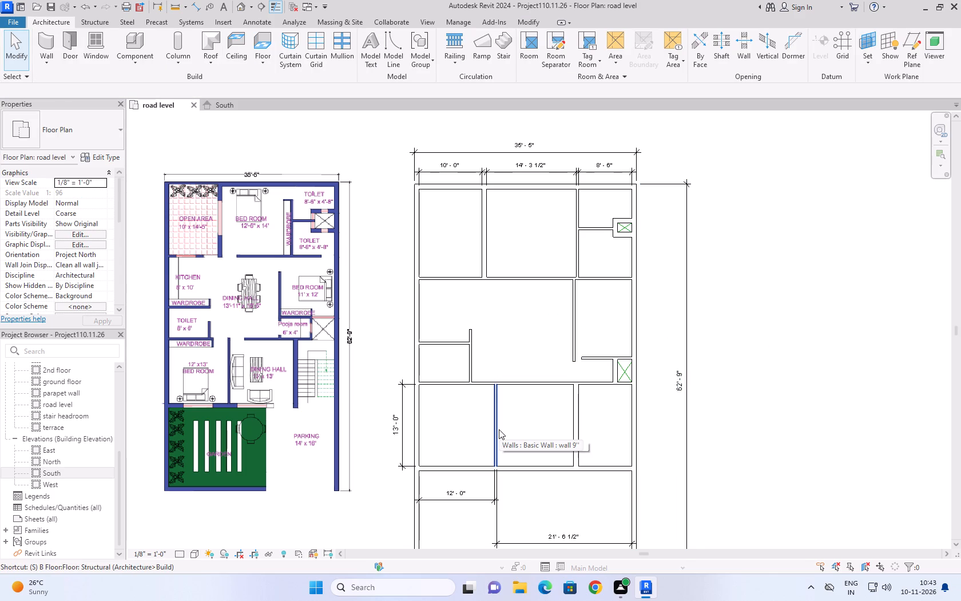
key("BackSpace")
type("di")
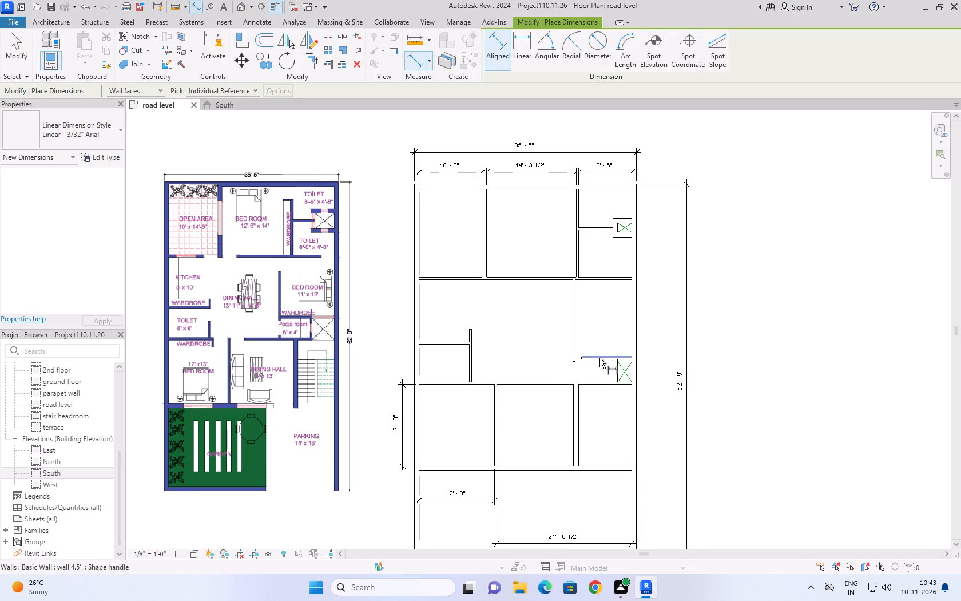
left_click(603, 355)
left_click(599, 281)
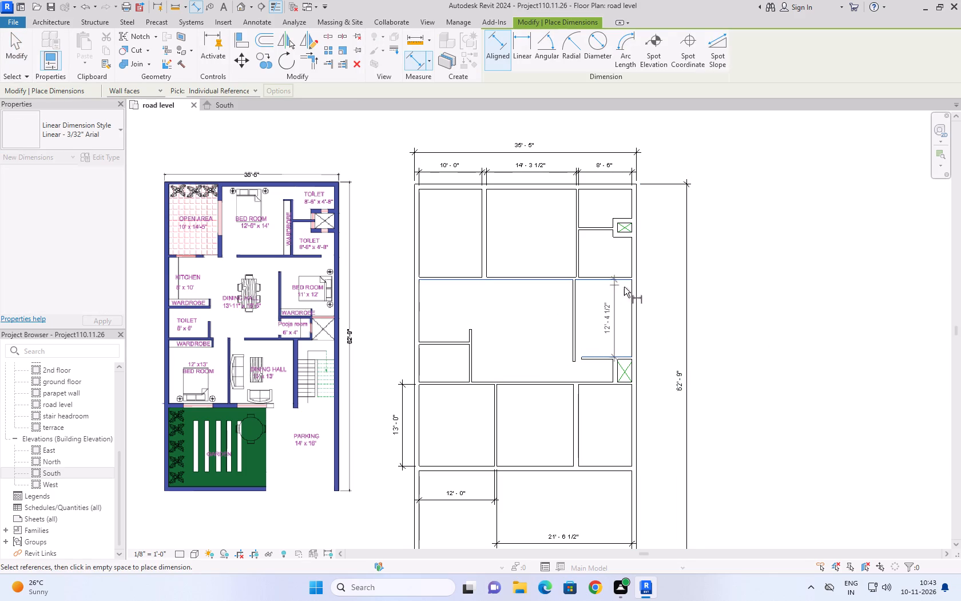
left_click(655, 292)
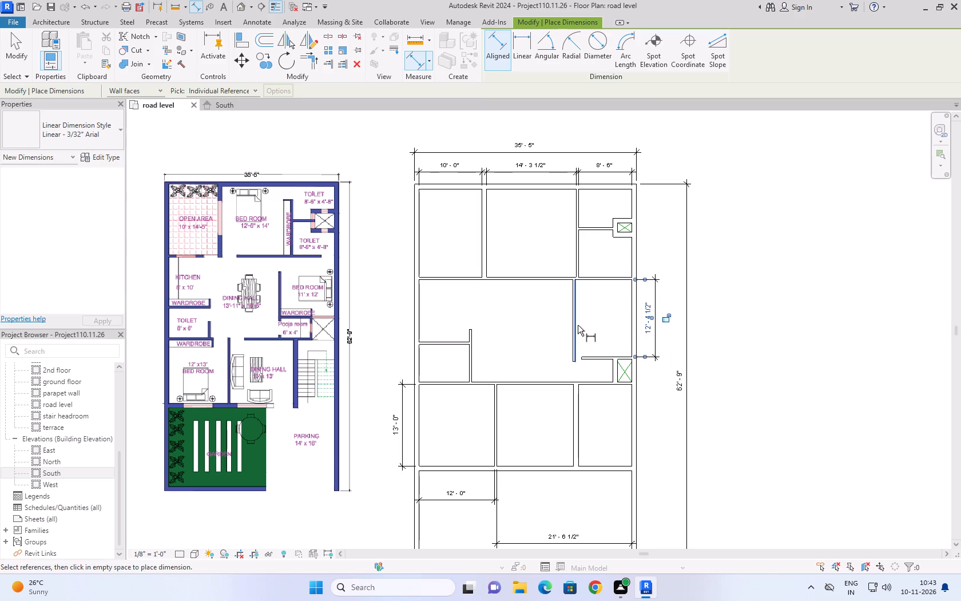
left_click(577, 325)
left_click(629, 318)
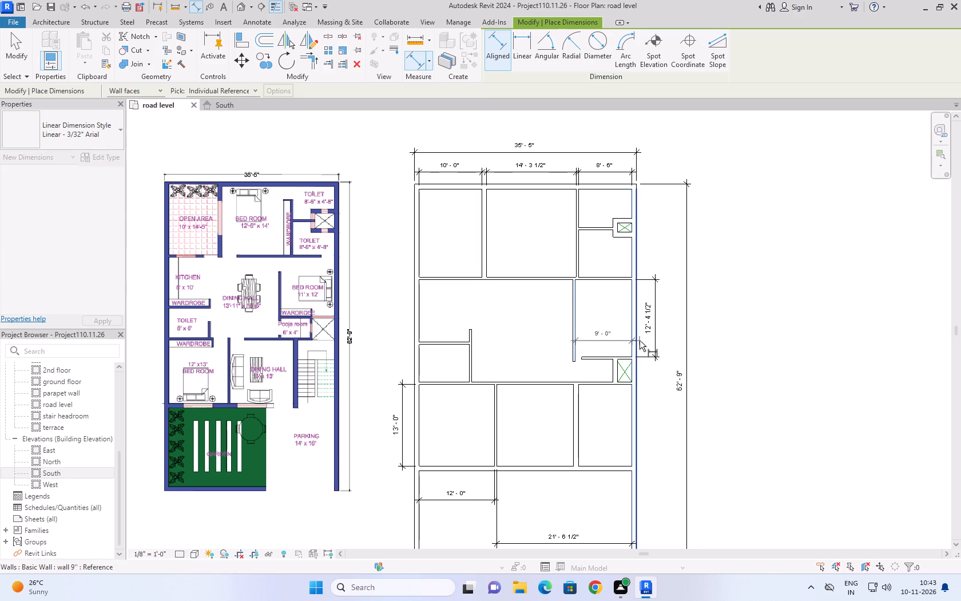
left_click(620, 331)
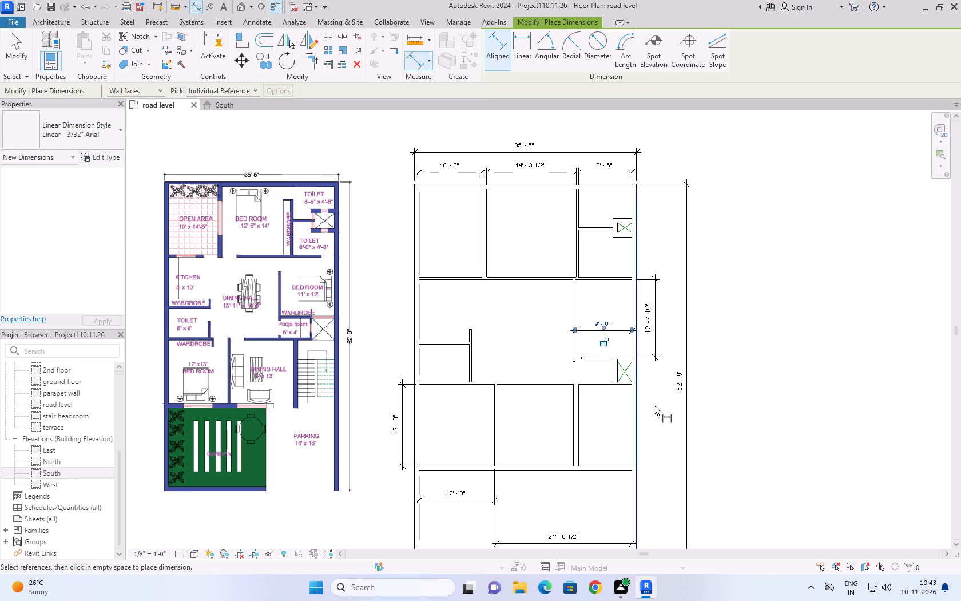
key("Escape")
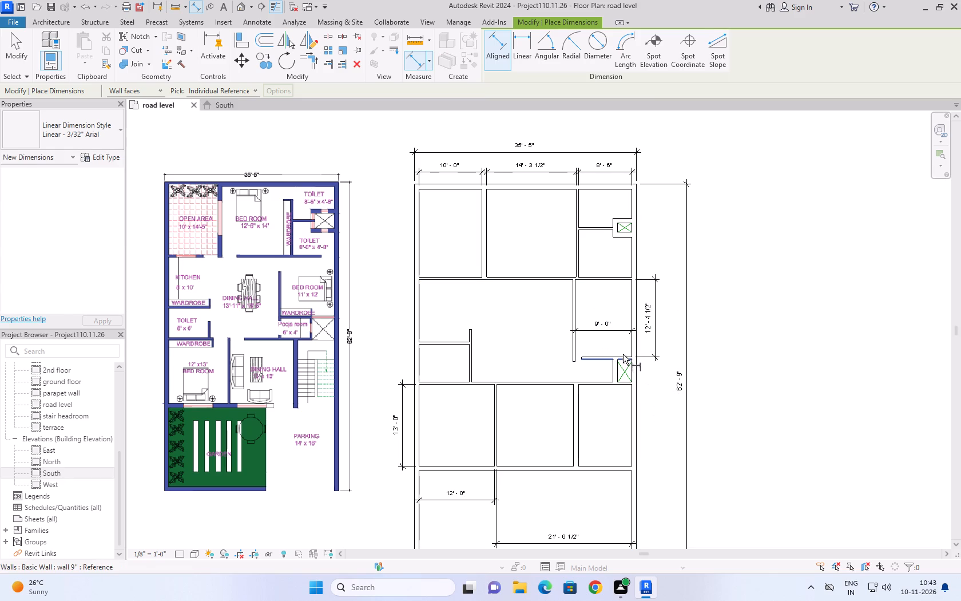
key("Escape")
left_click(599, 319)
key("Escape")
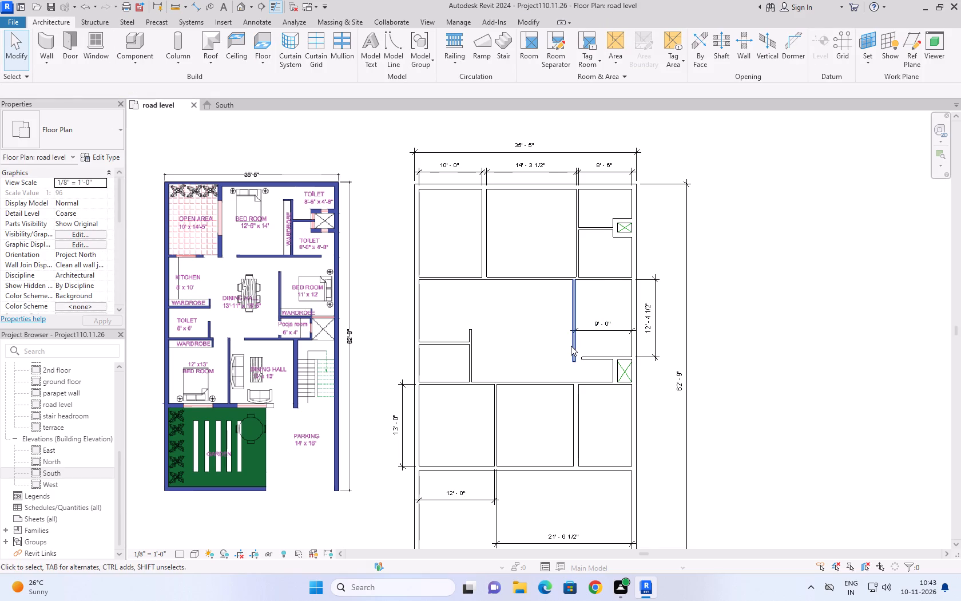
Set the east bedroom's width to 11' by moving its west wall.
left_click(571, 346)
left_click(599, 325)
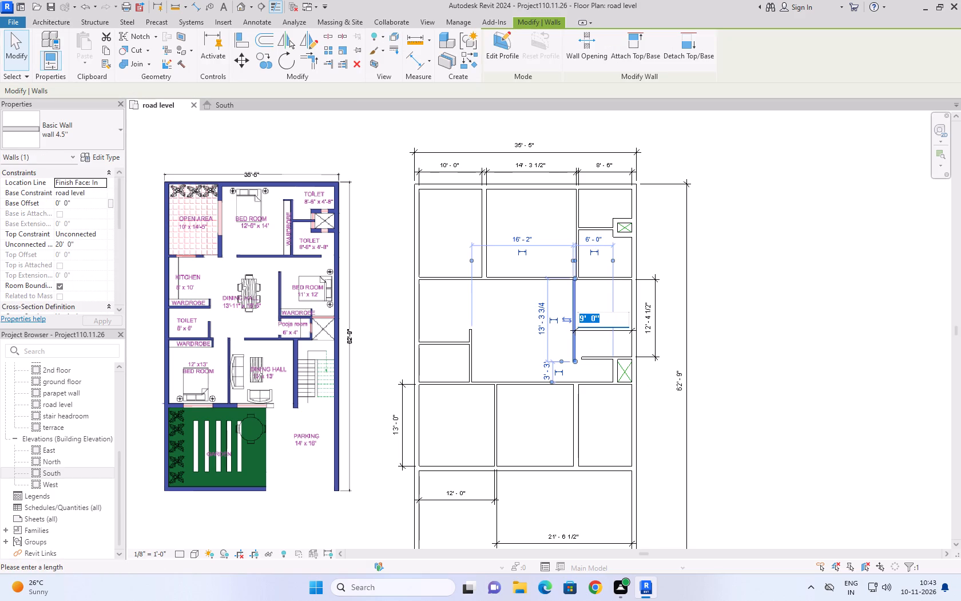
type("11'")
key("Return")
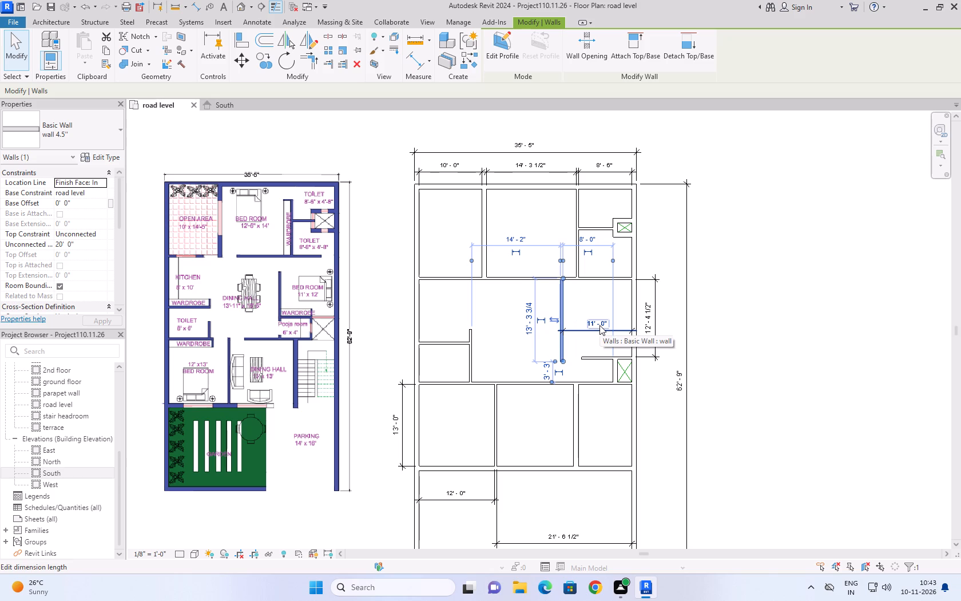
left_click(744, 337)
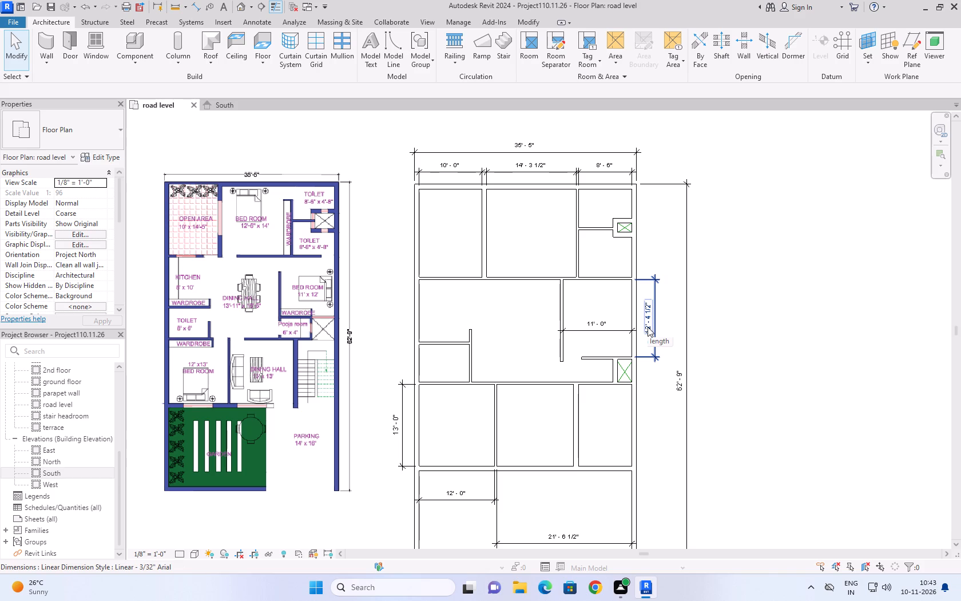
Set the east bedroom's north-south depth to 12' by moving its south wall.
left_click(618, 278)
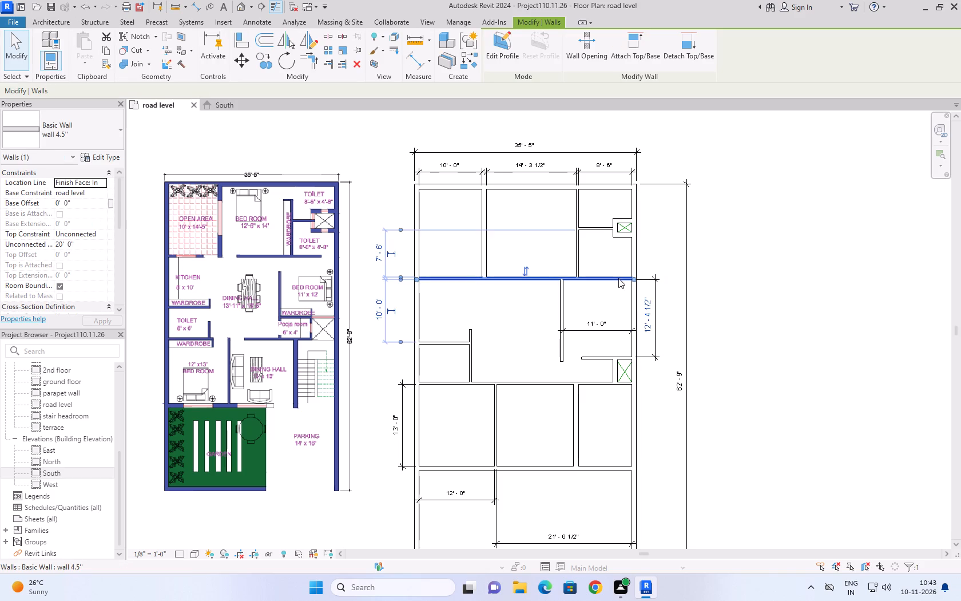
left_click(724, 290)
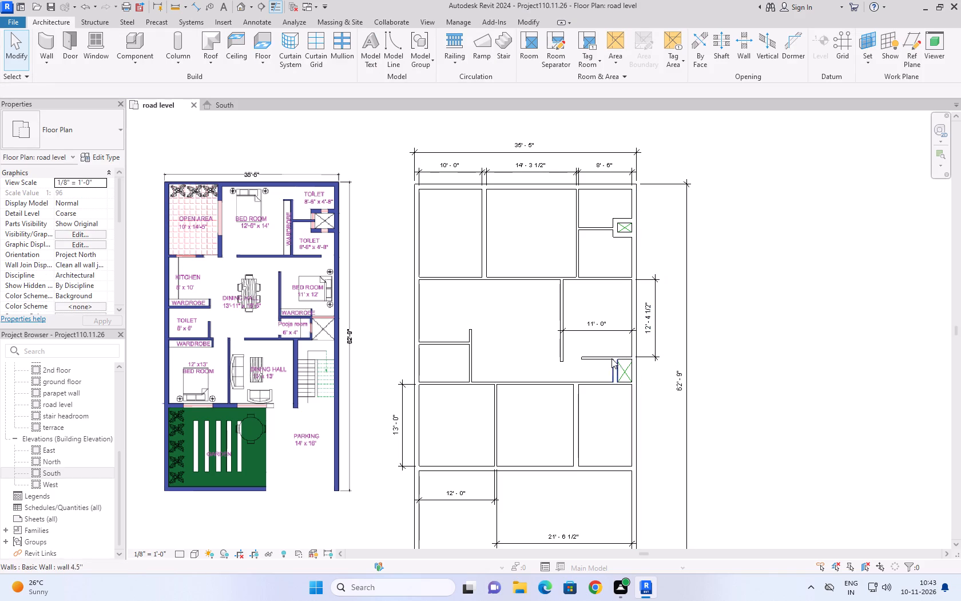
left_click(600, 358)
left_click(651, 314)
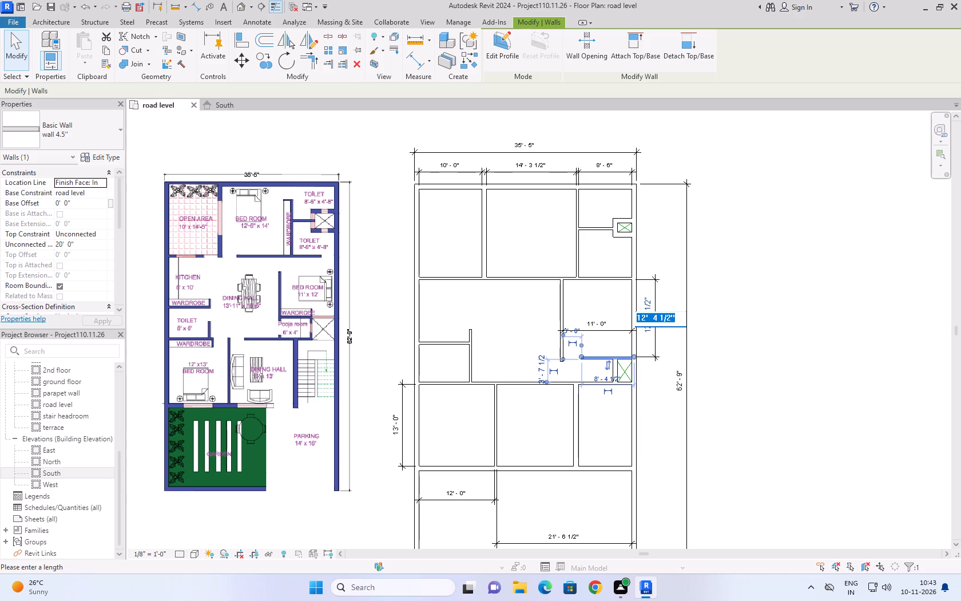
type("12'")
key("Return")
left_click(710, 311)
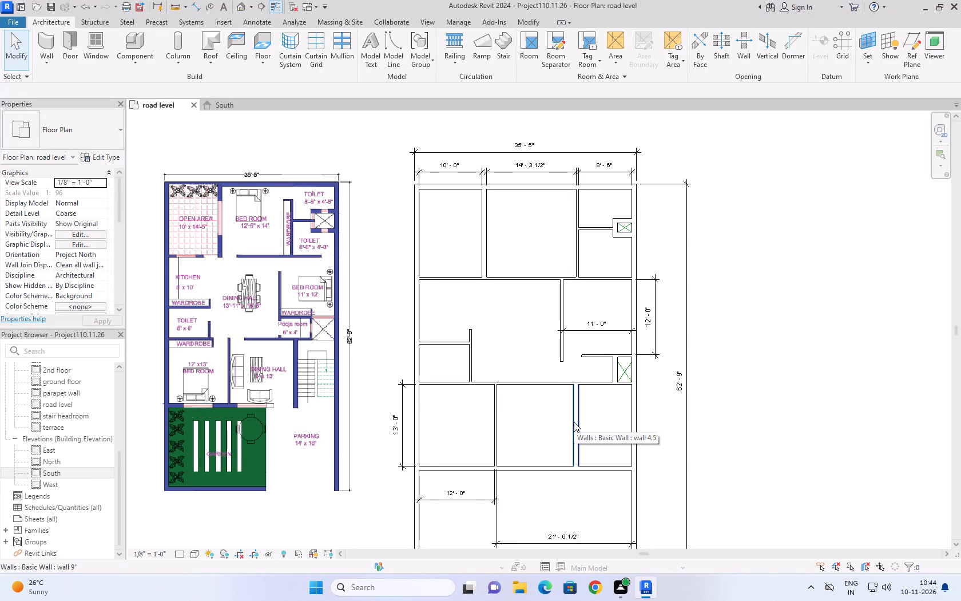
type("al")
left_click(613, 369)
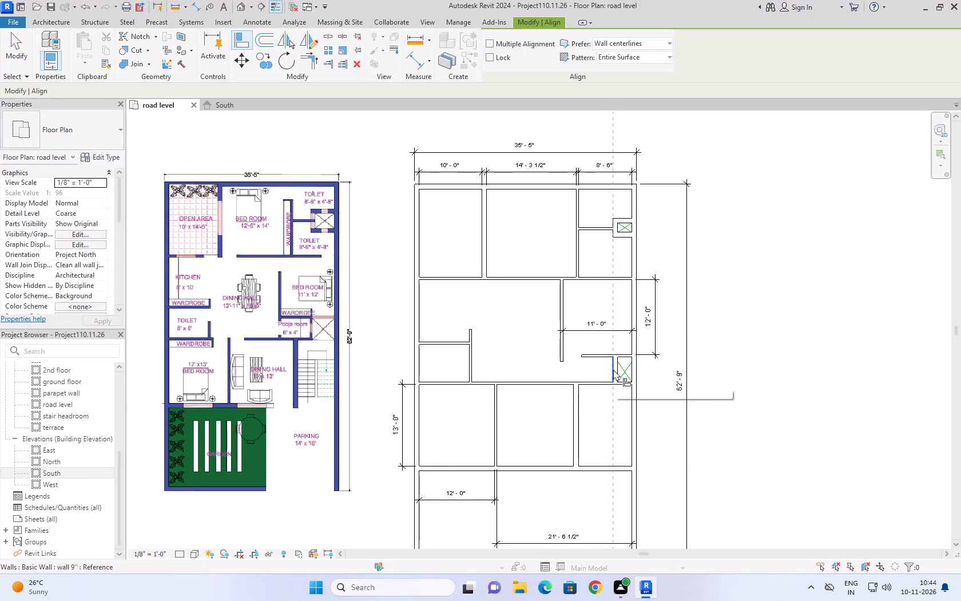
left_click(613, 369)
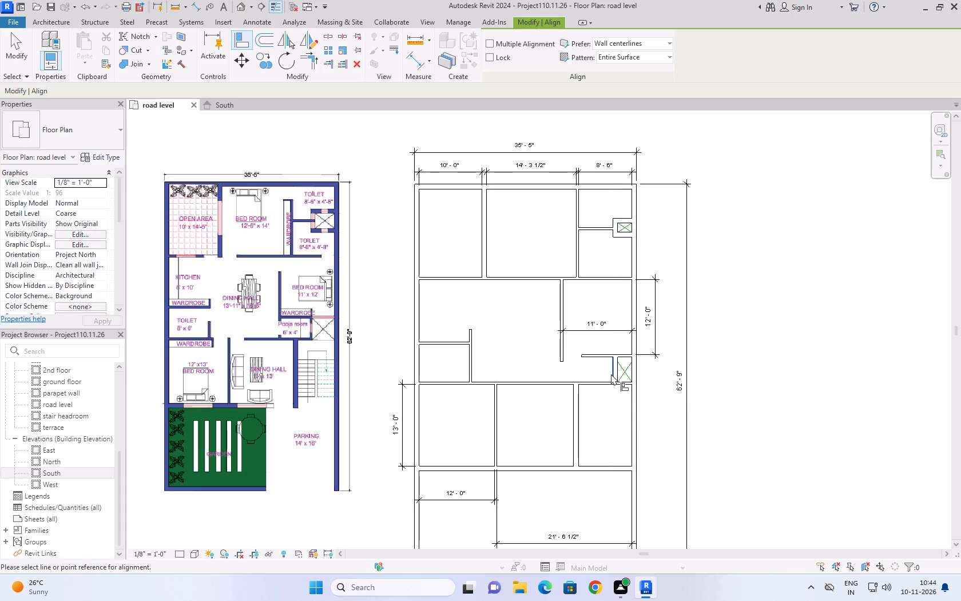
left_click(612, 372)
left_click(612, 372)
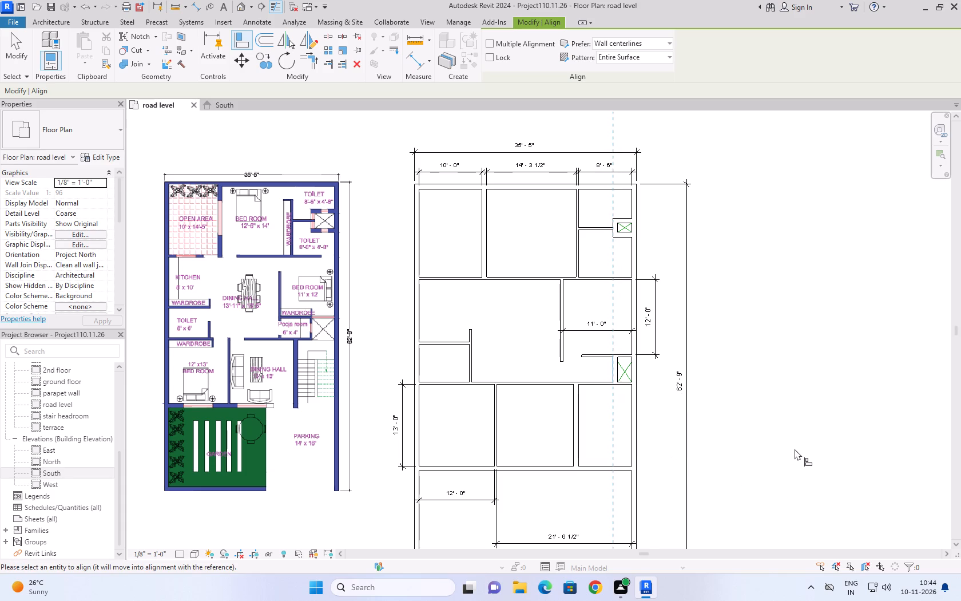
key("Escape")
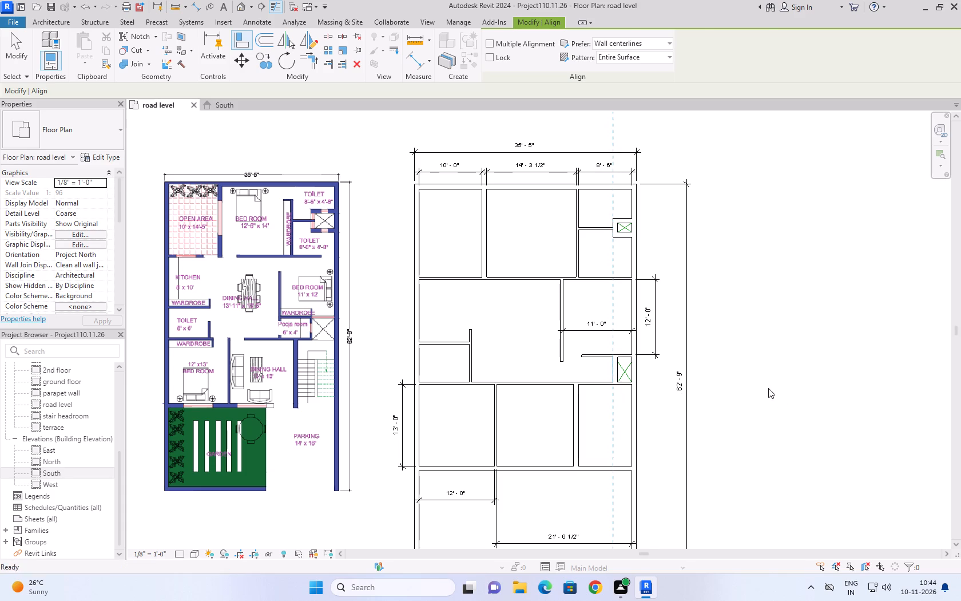
Extend the east bedroom's south wall westward to meet its west wall.
left_click(593, 358)
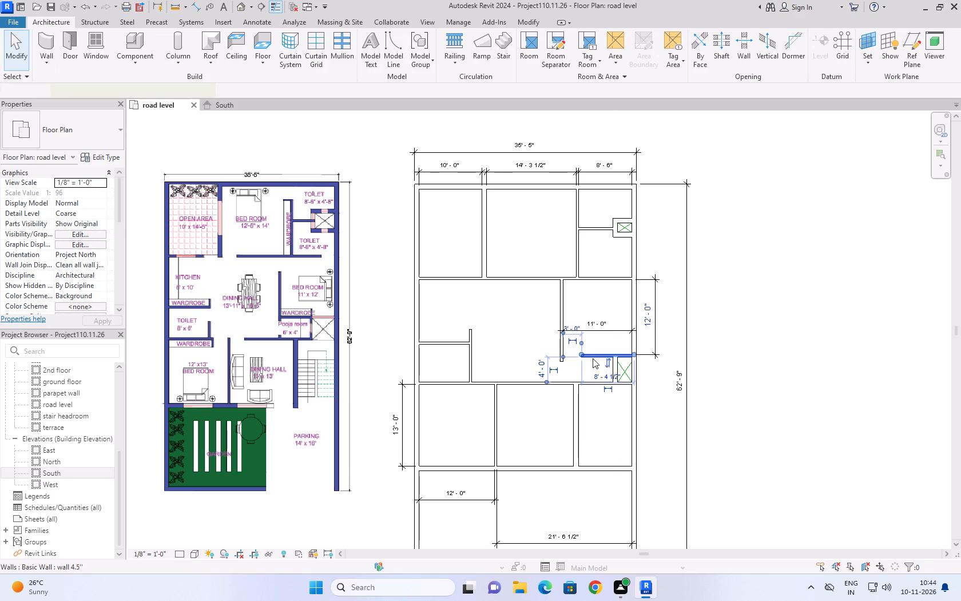
left_click_drag(579, 354, 568, 354)
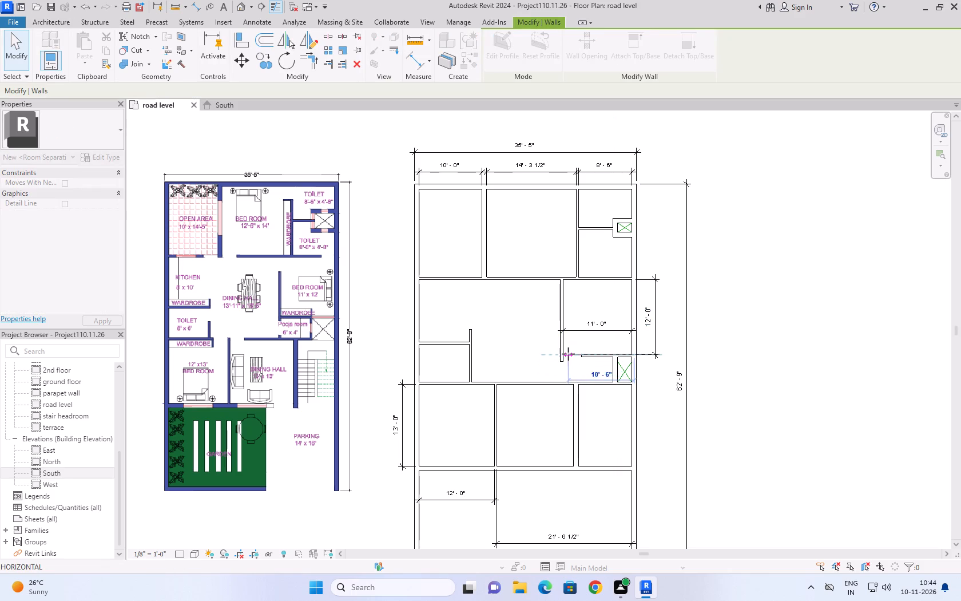
left_click_drag(568, 354, 563, 355)
left_click(748, 353)
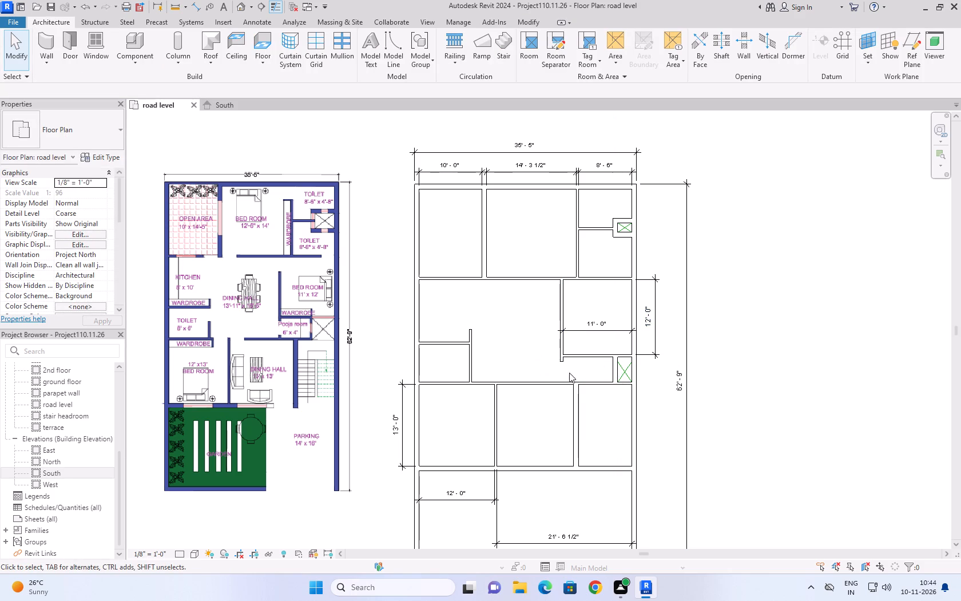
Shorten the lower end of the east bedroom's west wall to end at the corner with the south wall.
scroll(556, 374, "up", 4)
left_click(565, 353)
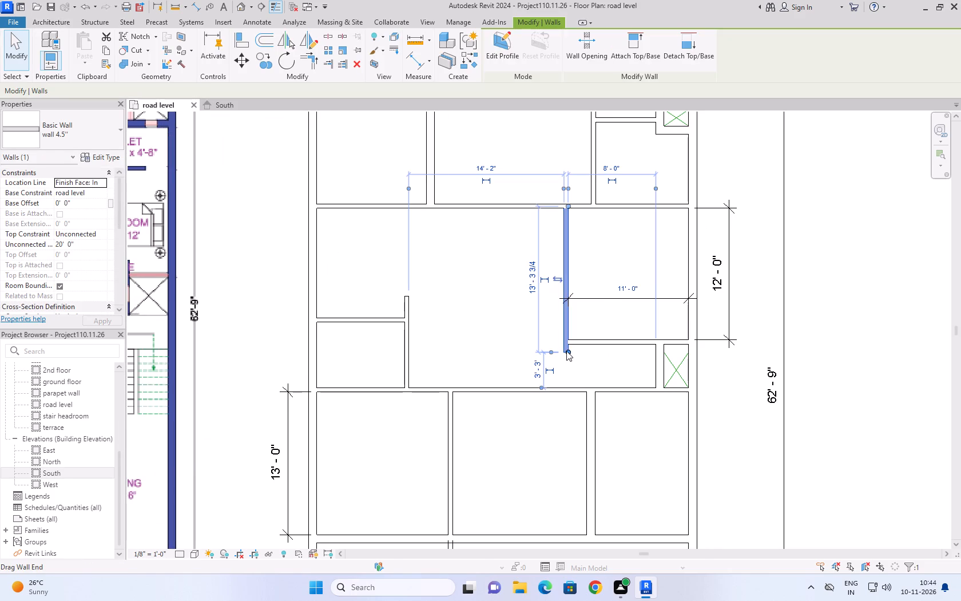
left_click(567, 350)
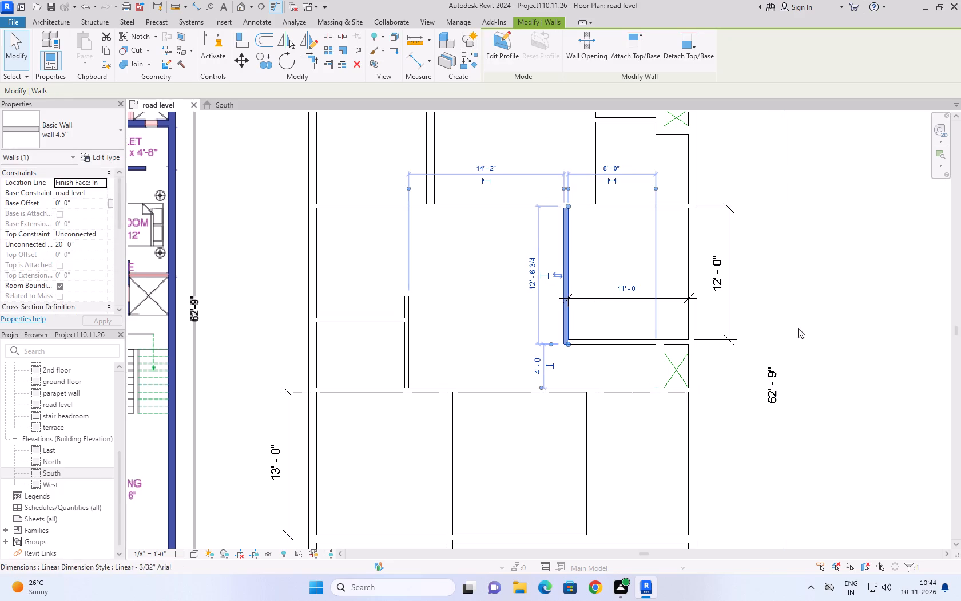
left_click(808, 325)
Extend the lower end of the east bedroom's west wall down to the next wall, enclosing the pooja room's west side.
scroll(809, 325, "down", 5)
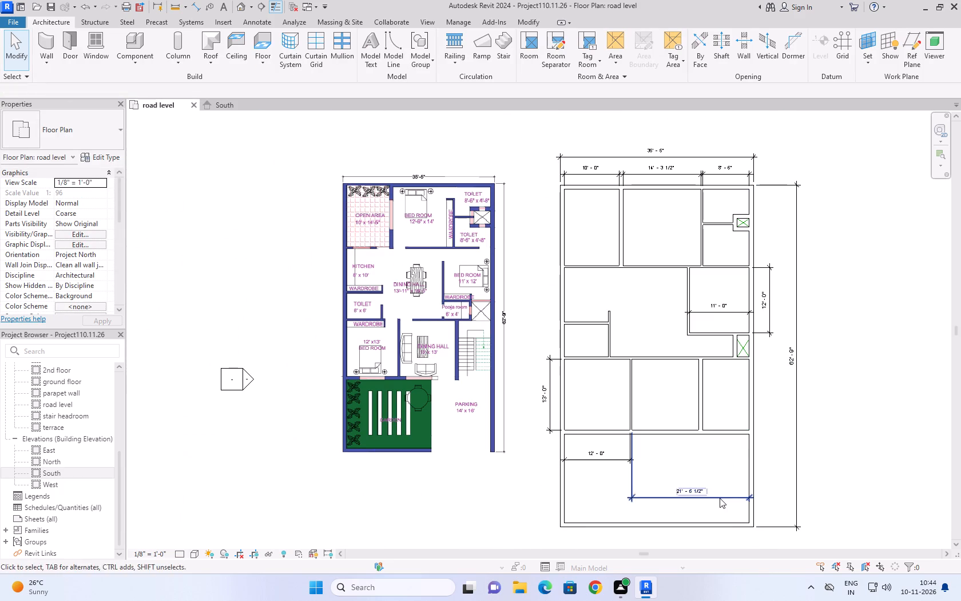
scroll(513, 323, "up", 2)
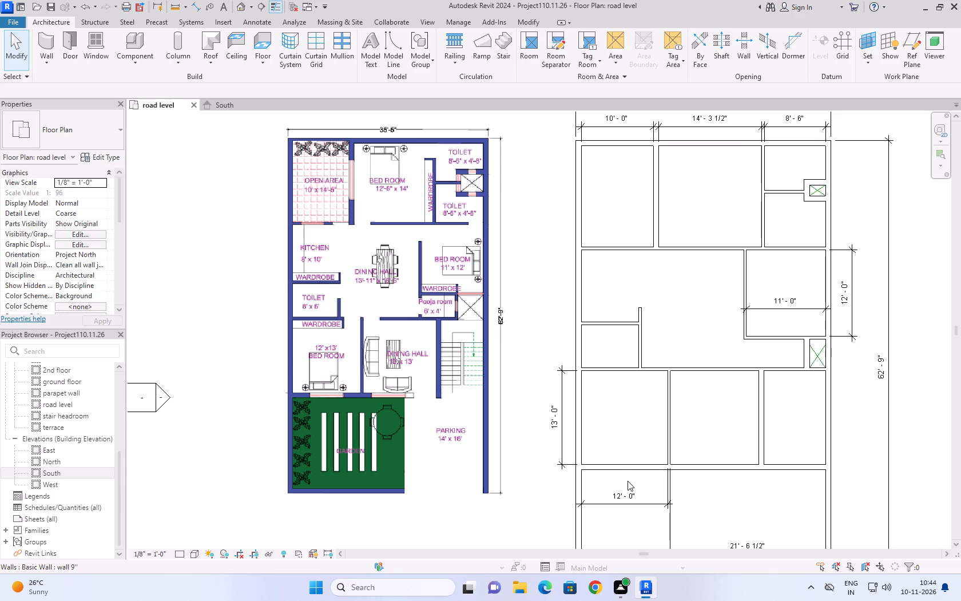
left_click(745, 323)
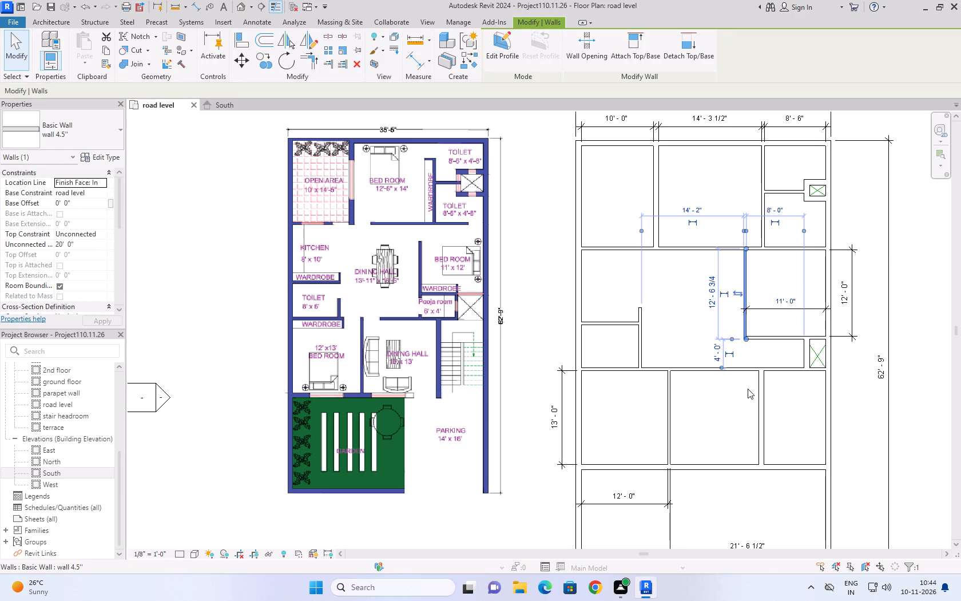
left_click_drag(745, 341, 746, 368)
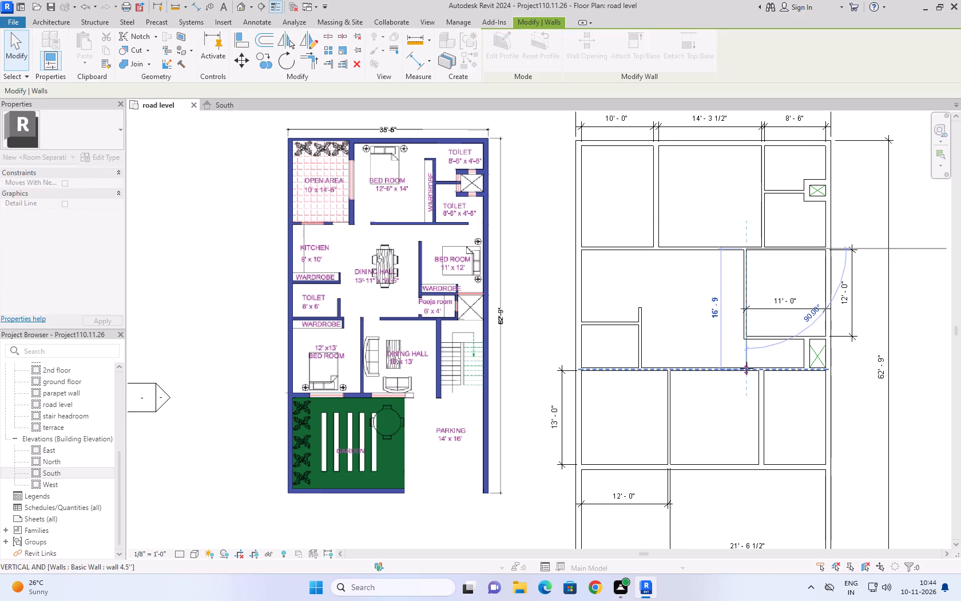
left_click(909, 318)
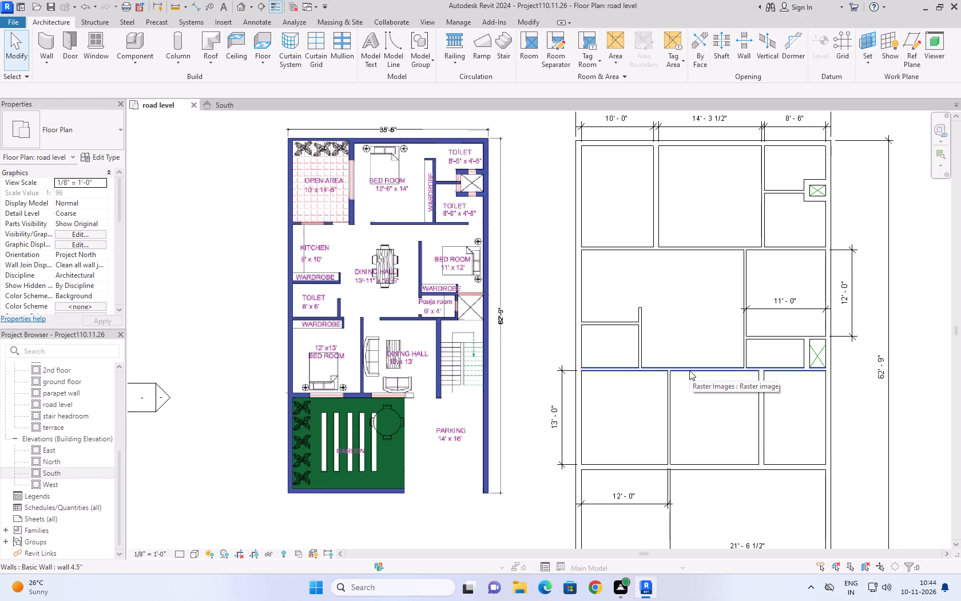
Draw the kitchen counter edge as a model line 2' from the west wall, running from the kitchen's north wall to its south wall.
left_click(403, 52)
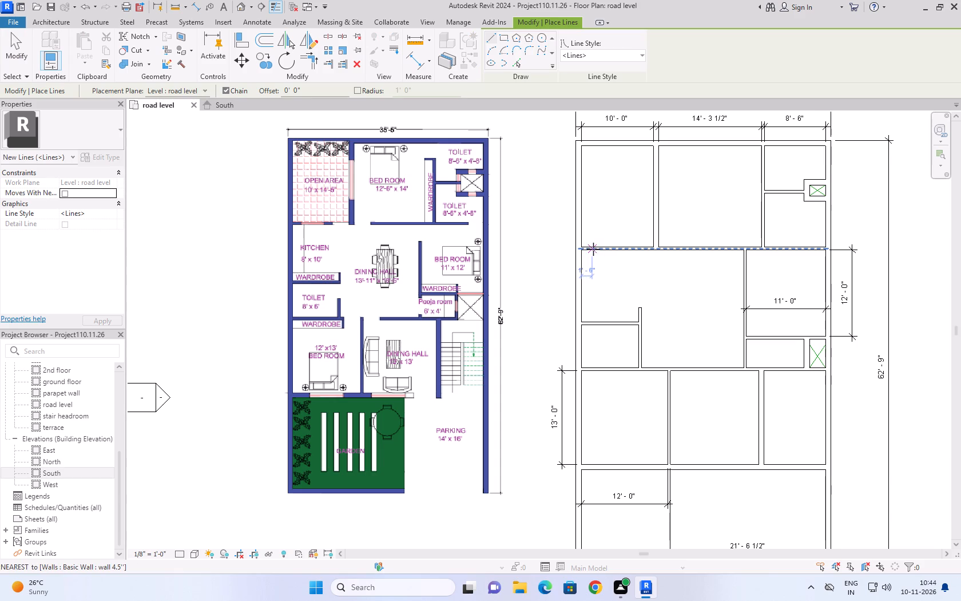
type("2'")
key("Return")
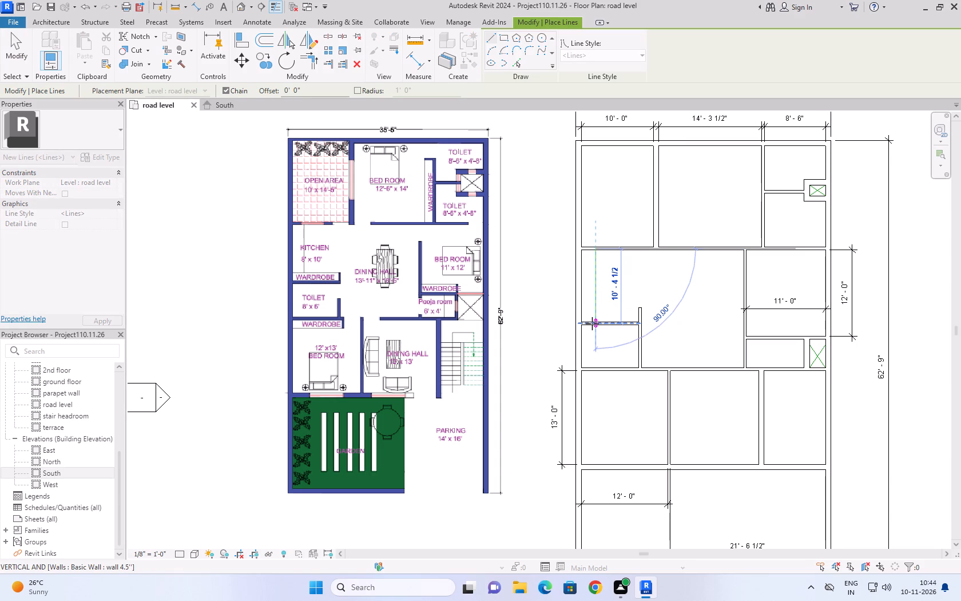
scroll(592, 323, "up", 10)
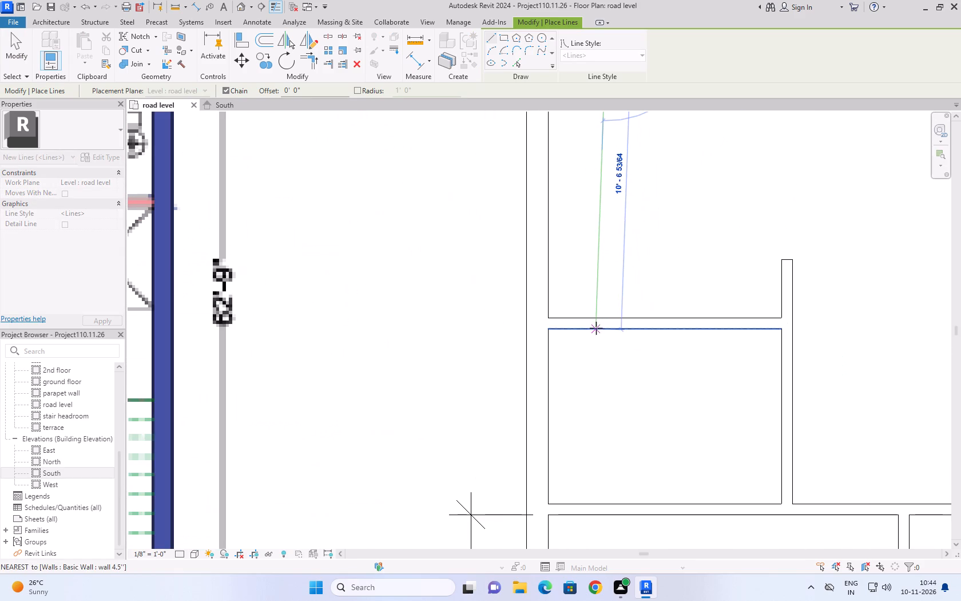
left_click(607, 317)
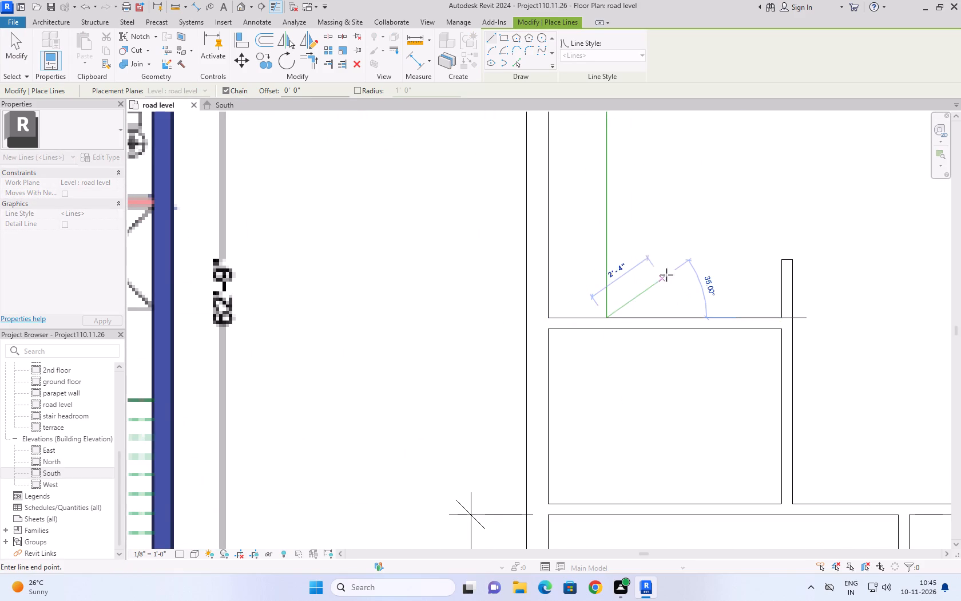
key("Escape")
scroll(670, 271, "down", 8)
middle_click_drag(670, 271, 641, 308)
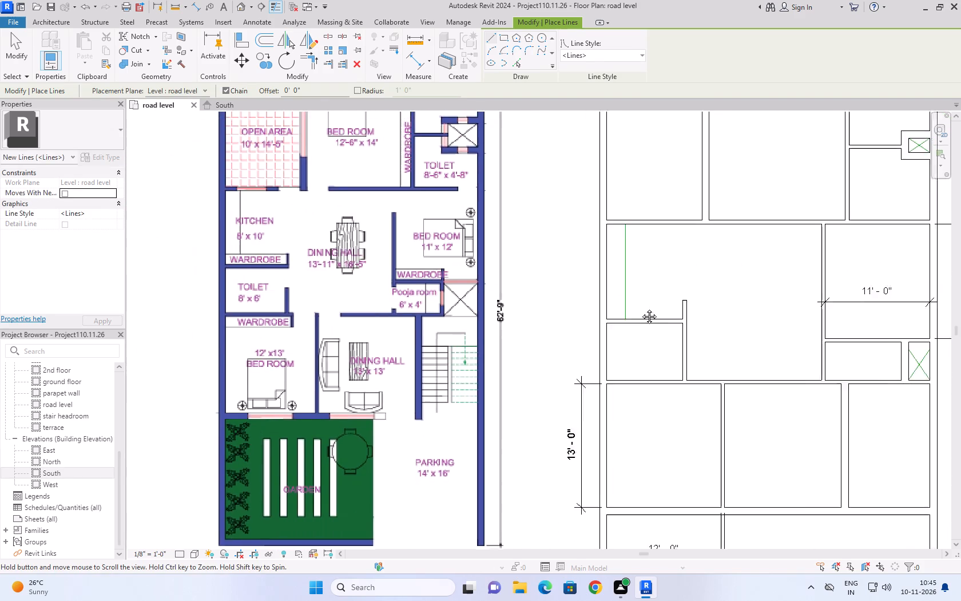
middle_click_drag(641, 308, 586, 339)
scroll(586, 339, "down", 2)
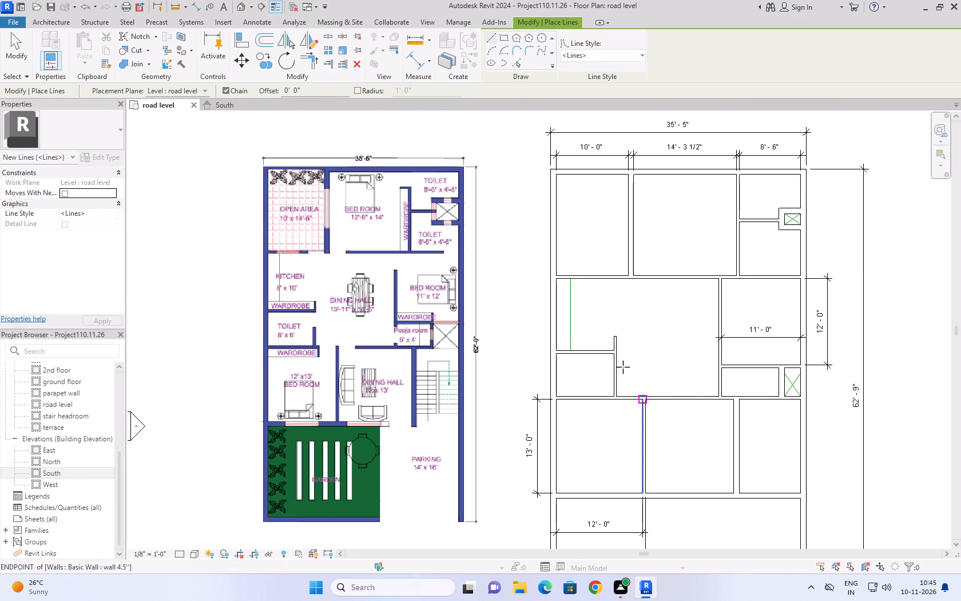
scroll(346, 328, "up", 7)
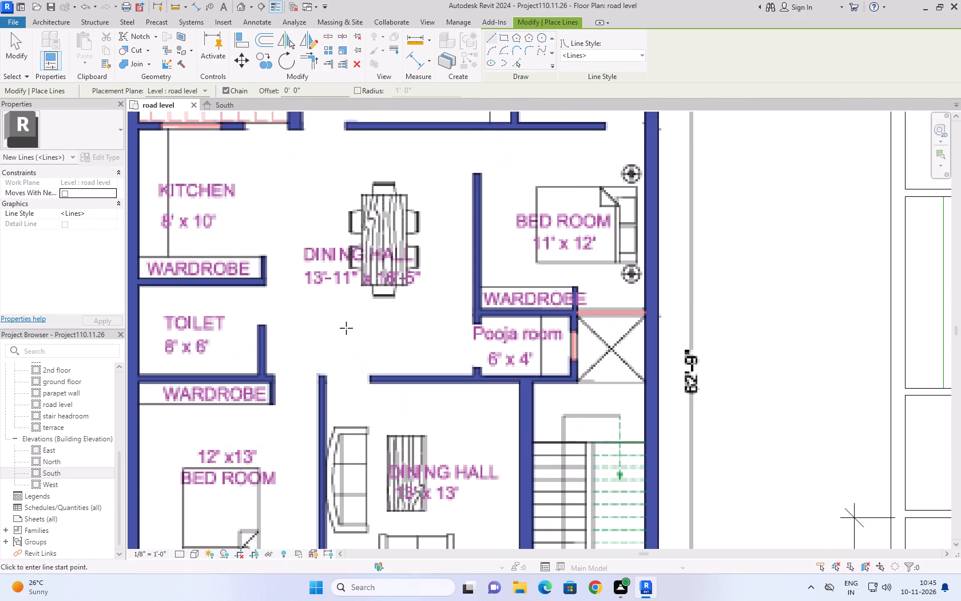
scroll(346, 328, "down", 5)
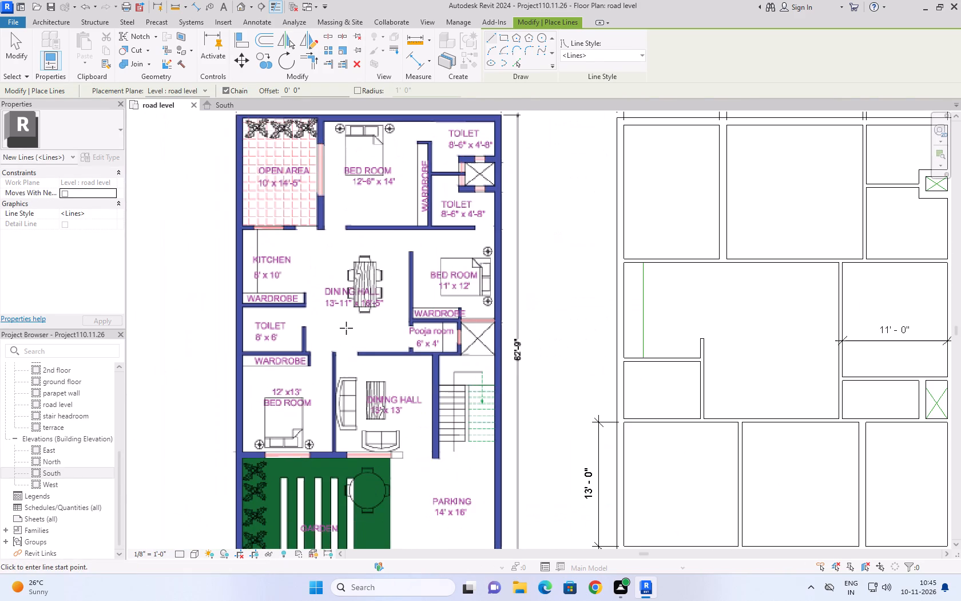
scroll(346, 328, "down", 2)
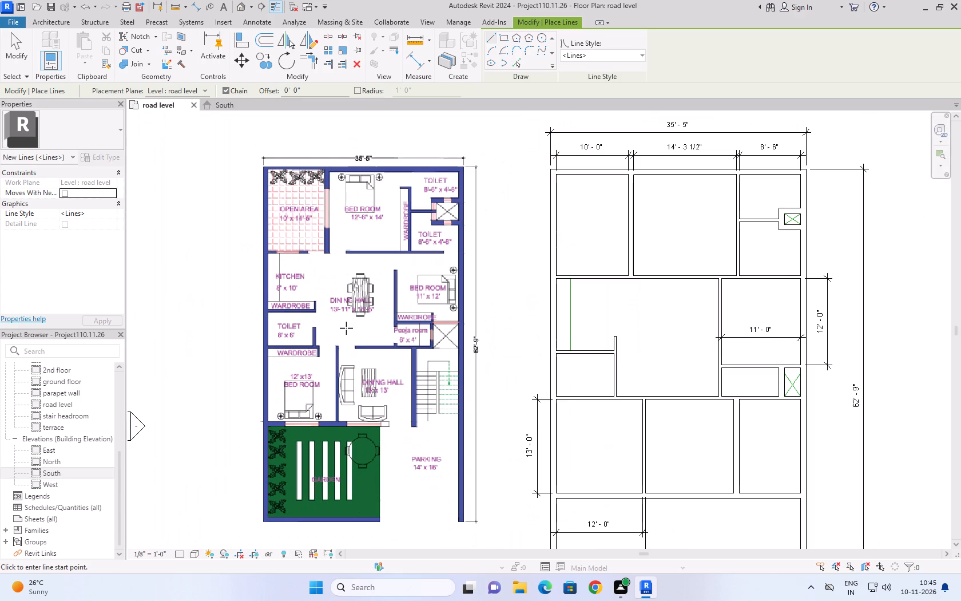
key("Escape")
key("Escape")
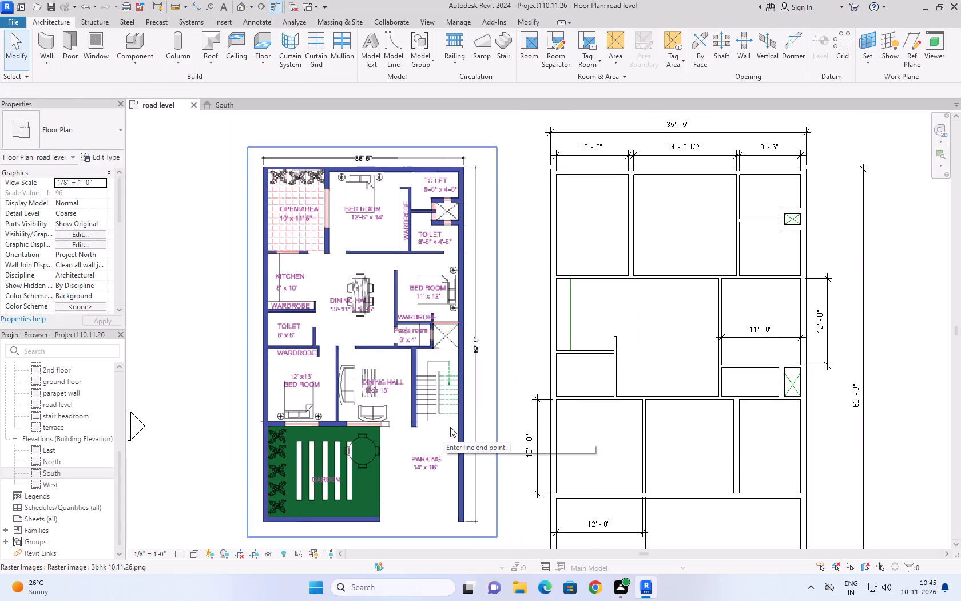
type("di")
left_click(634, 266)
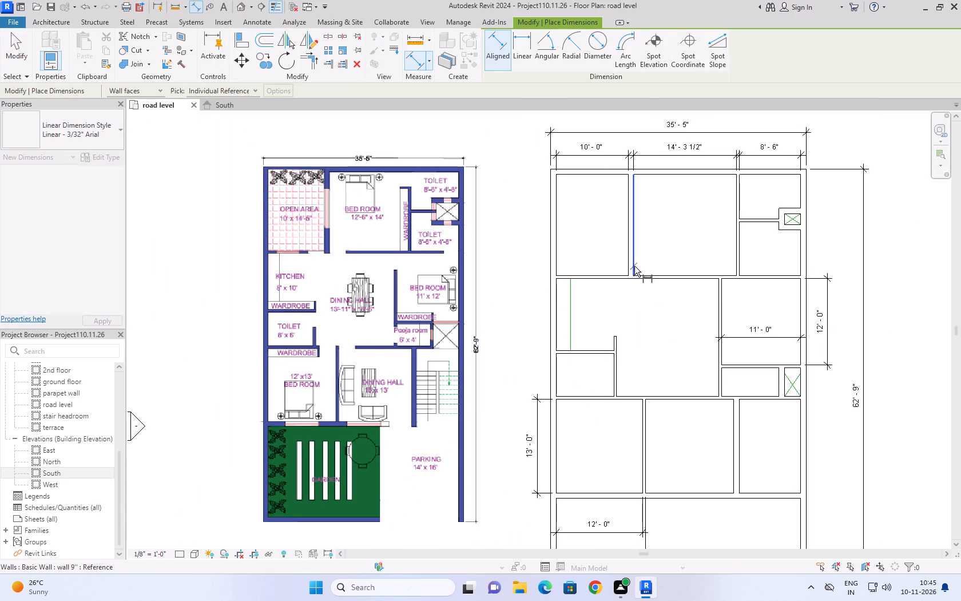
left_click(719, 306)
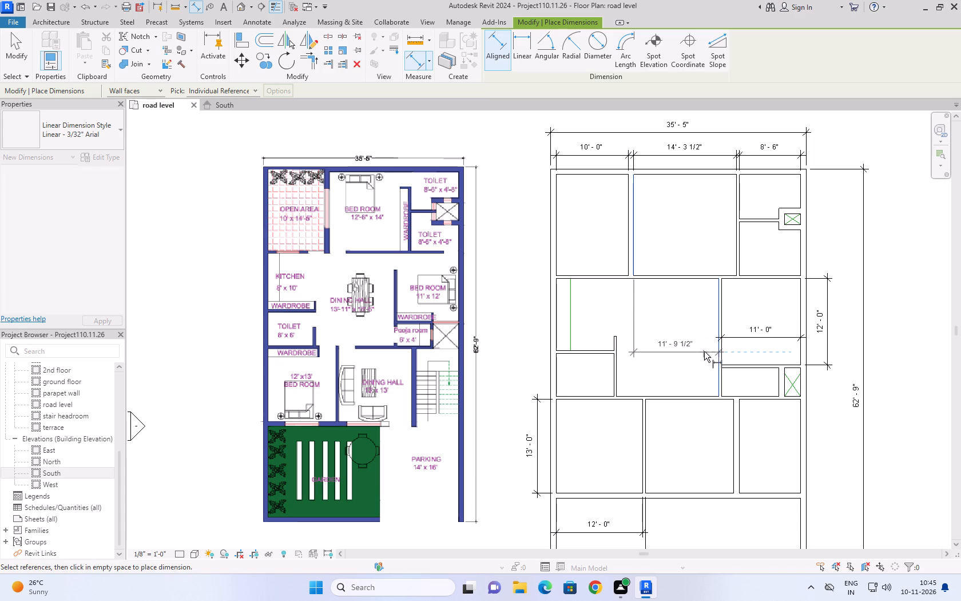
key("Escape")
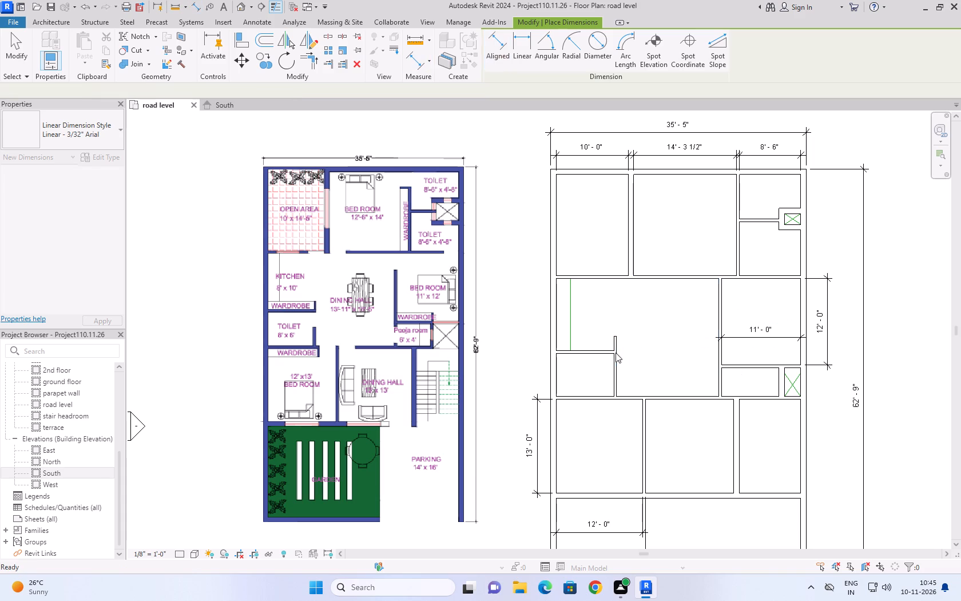
Dimension the central dining hall's width between the toilet's east wall and the east bedroom's west wall.
left_click(617, 349)
left_click(717, 349)
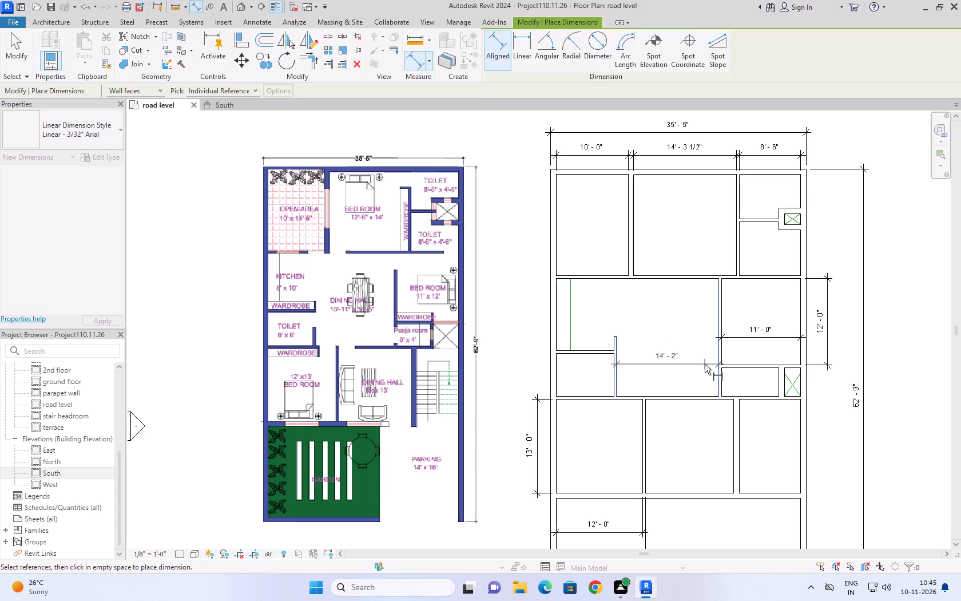
scroll(705, 364, "up", 2)
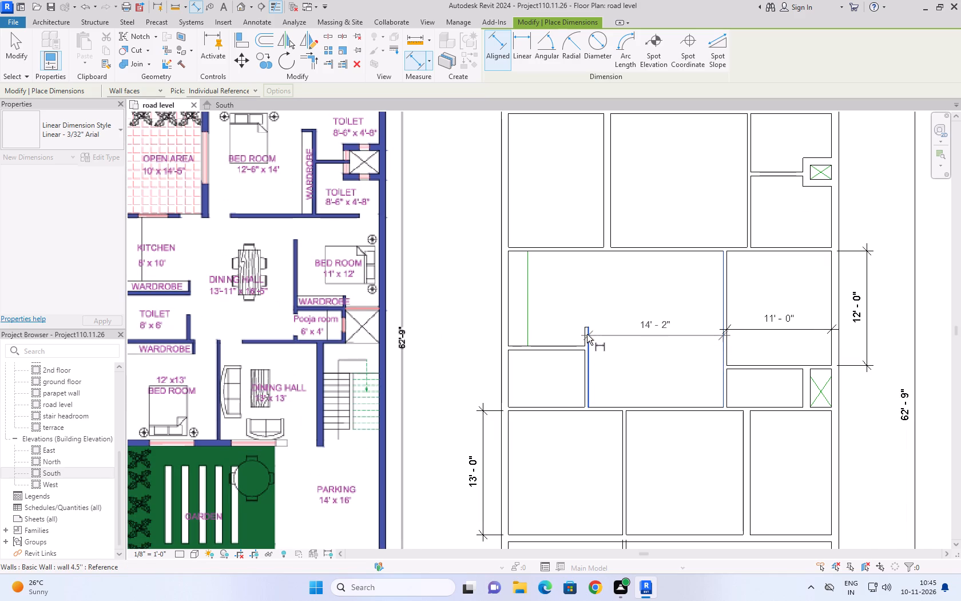
double_click(589, 313)
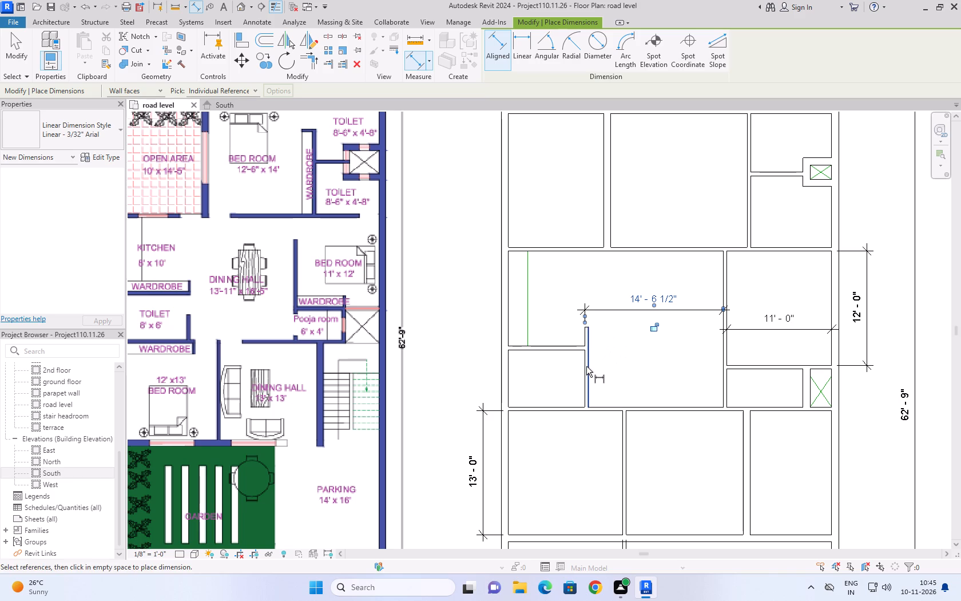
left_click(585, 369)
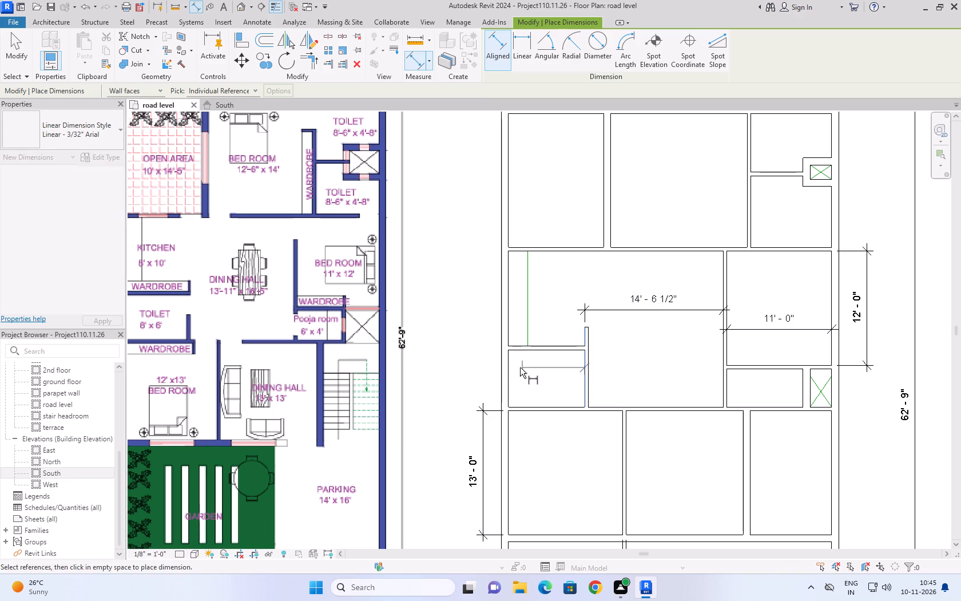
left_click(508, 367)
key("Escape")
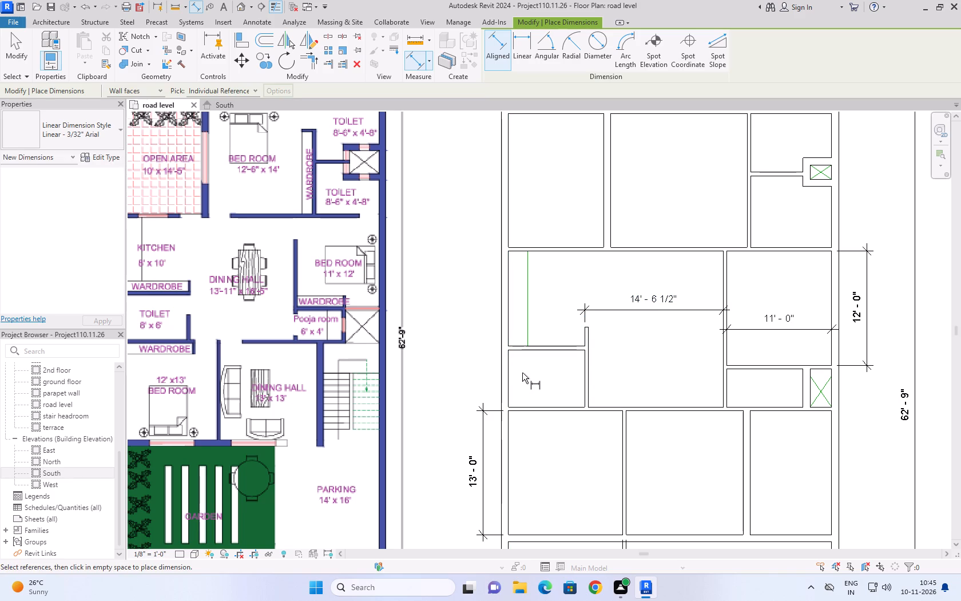
Dimension the width of the southern dining hall, between the southwest bedroom's east wall and the staircase wall.
scroll(659, 341, "down", 2)
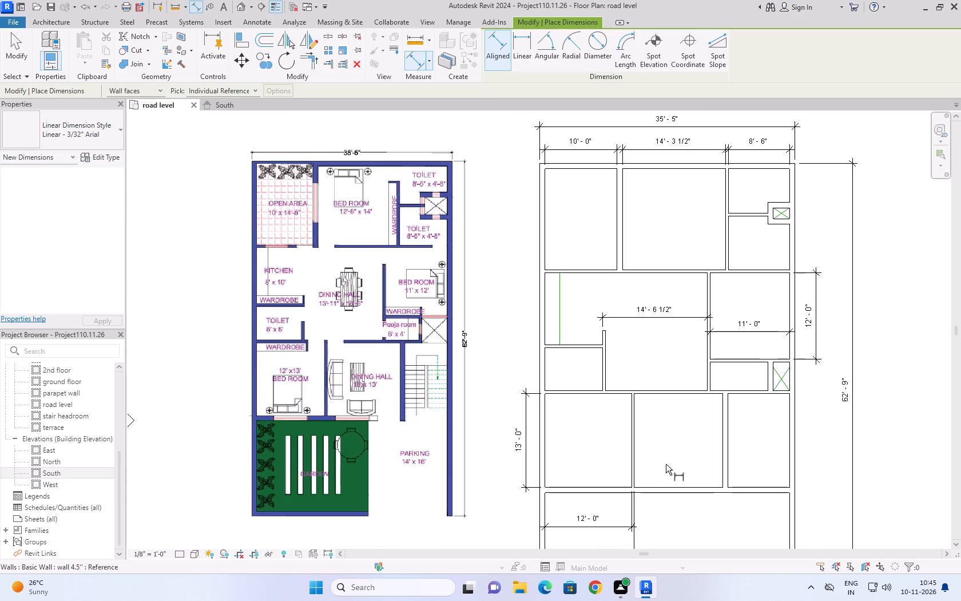
scroll(664, 409, "down", 2)
scroll(671, 445, "up", 4)
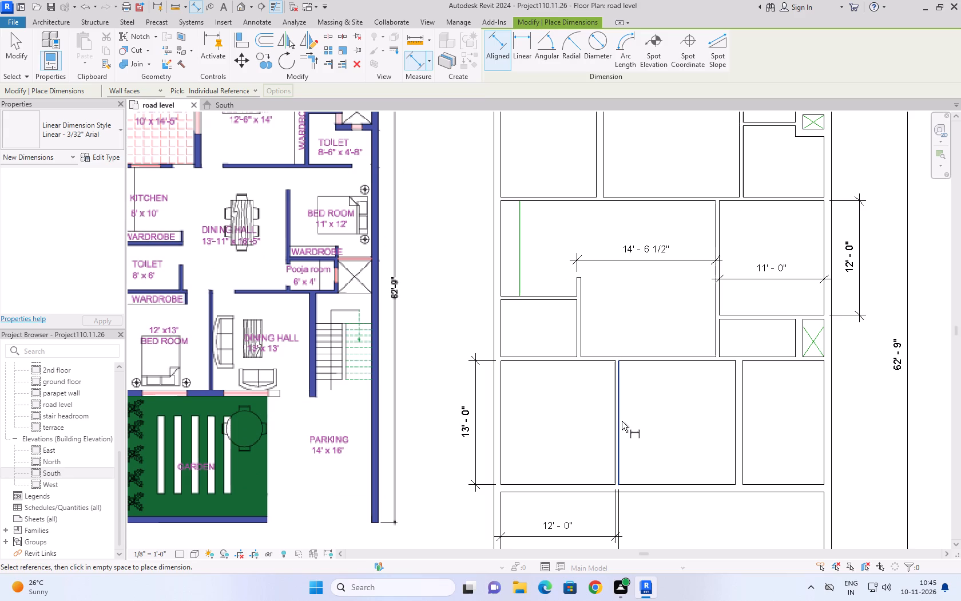
left_click(621, 421)
left_click(734, 420)
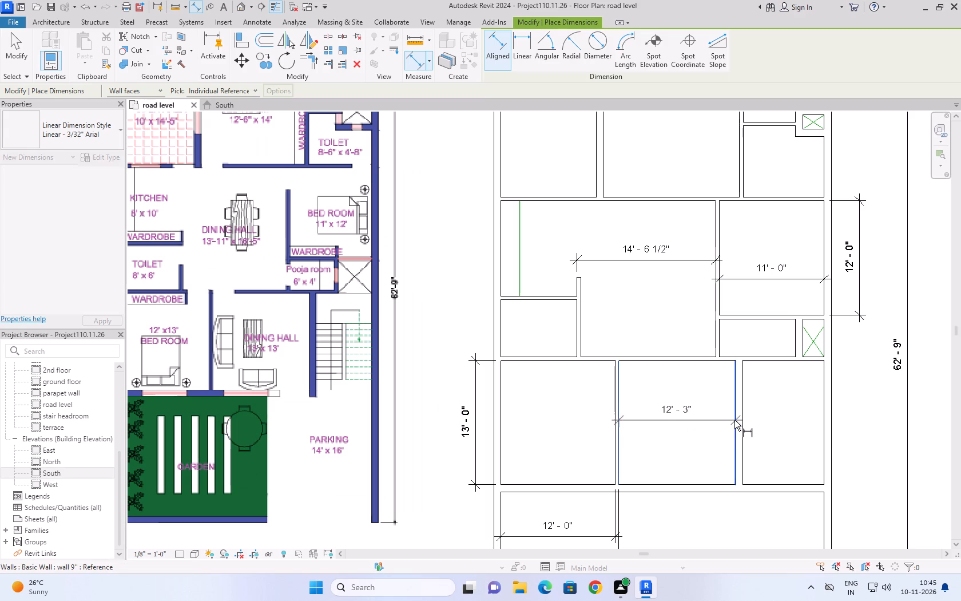
left_click(709, 436)
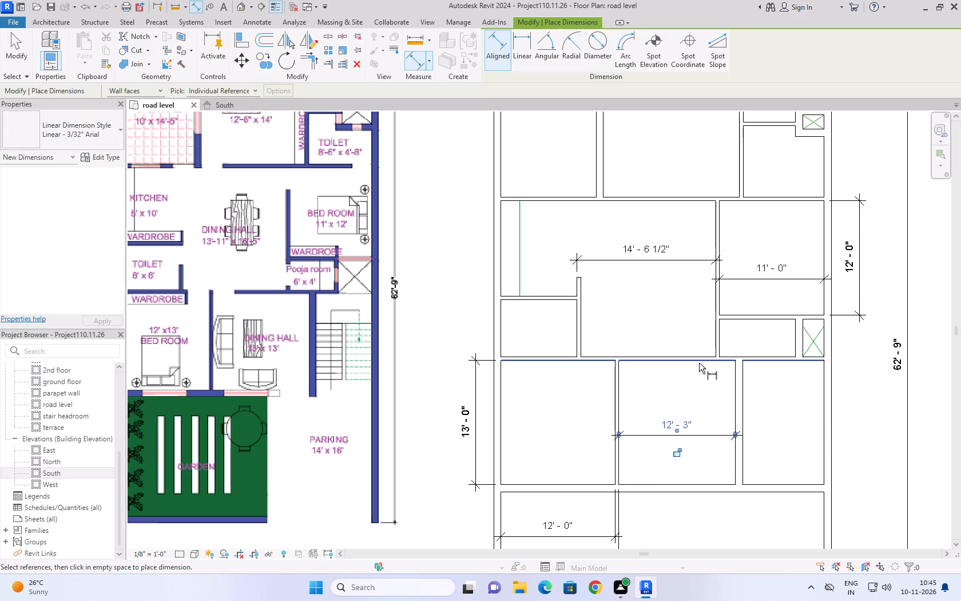
Dimension the southern dining hall's north-south depth between its north and south walls.
left_click(699, 363)
left_click(709, 480)
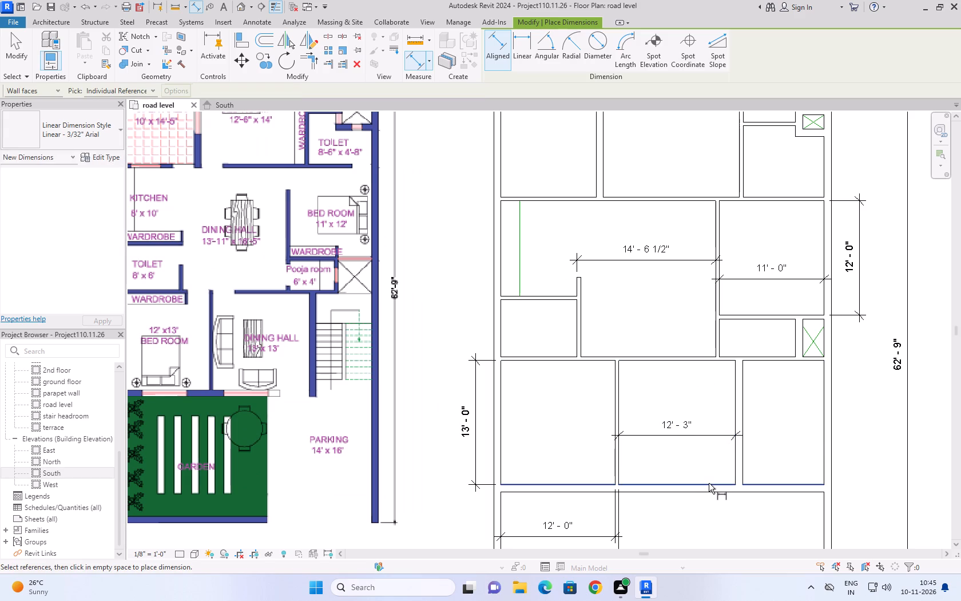
left_click(709, 483)
left_click(697, 361)
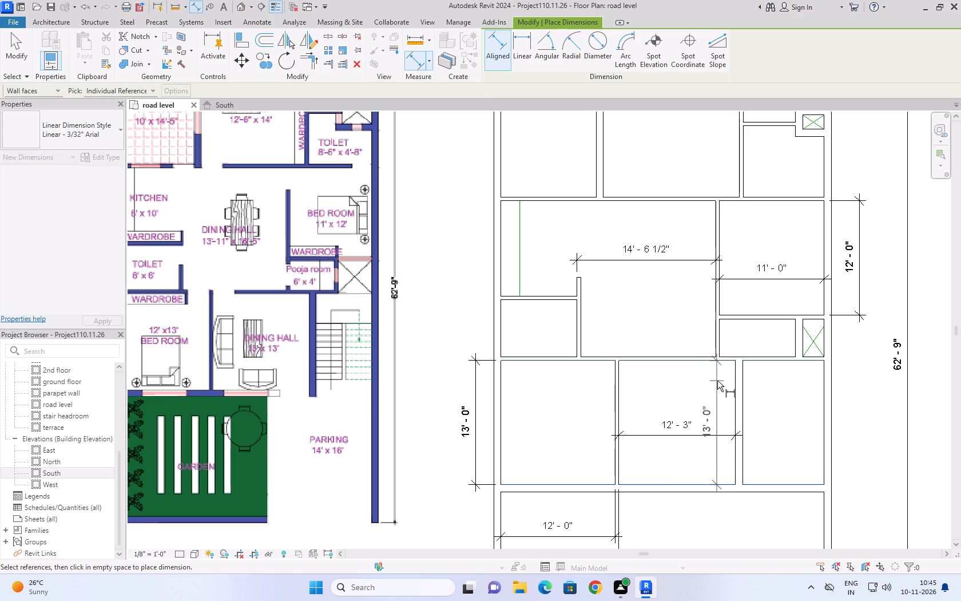
left_click(718, 381)
key("Escape")
key("Escape")
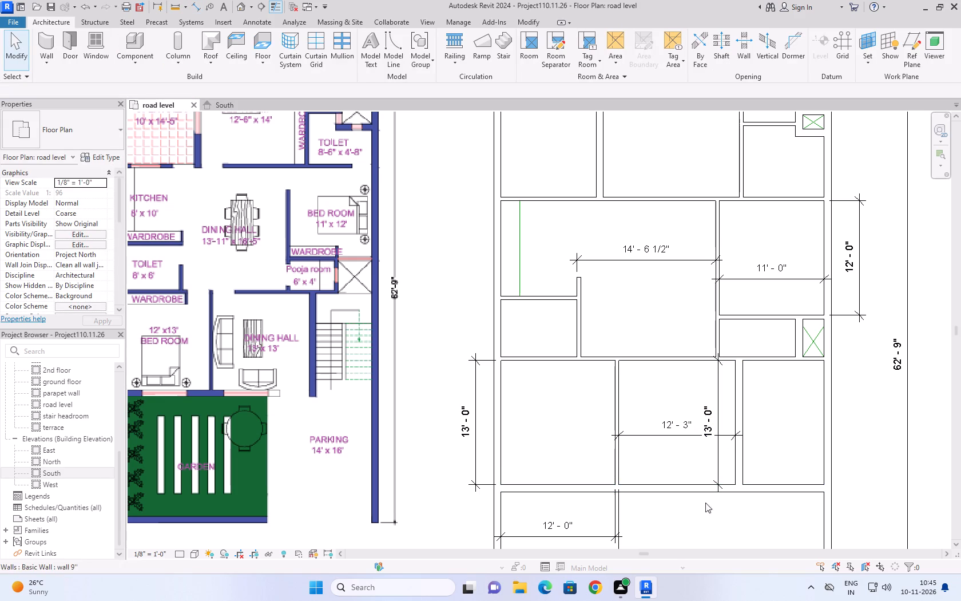
Set the southern dining hall's width to 13' by moving its east wall beside the staircase.
left_click(689, 486)
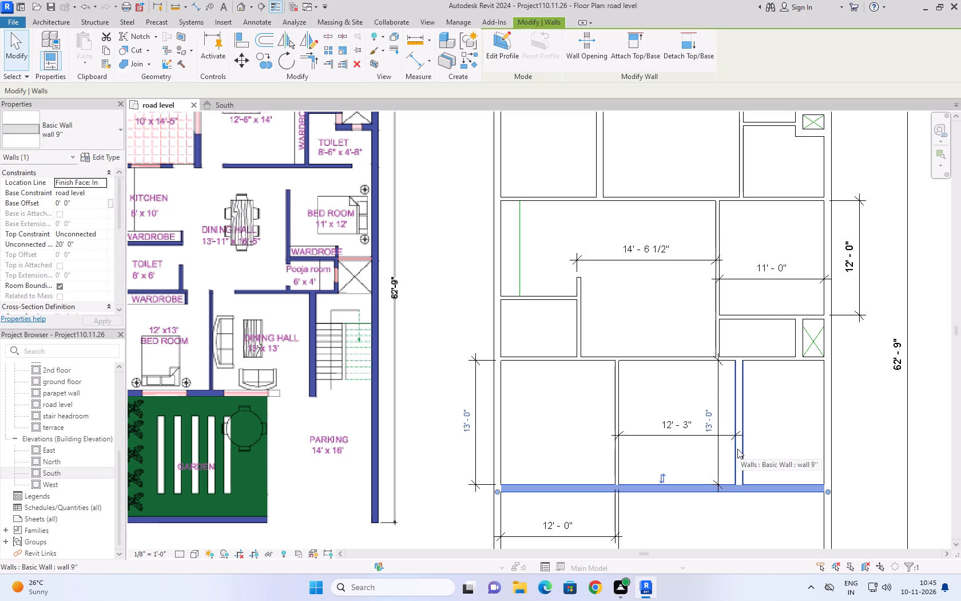
left_click(737, 449)
left_click(676, 423)
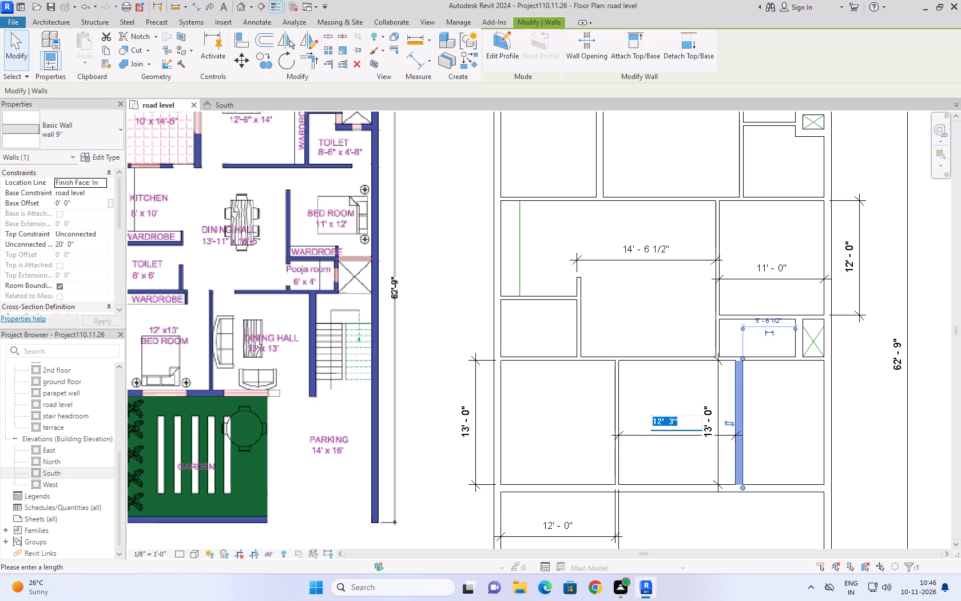
type("13'")
key("Return")
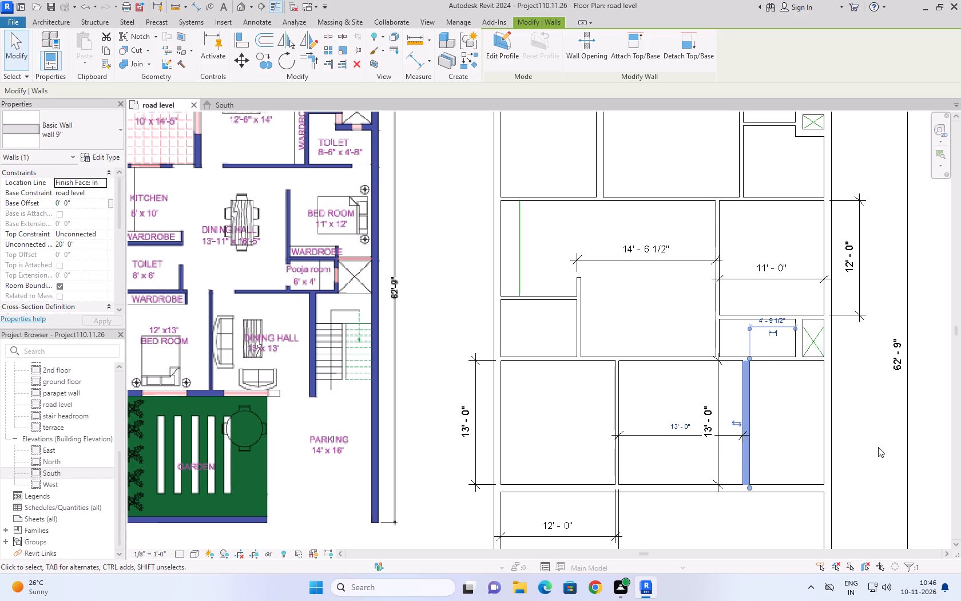
left_click(856, 432)
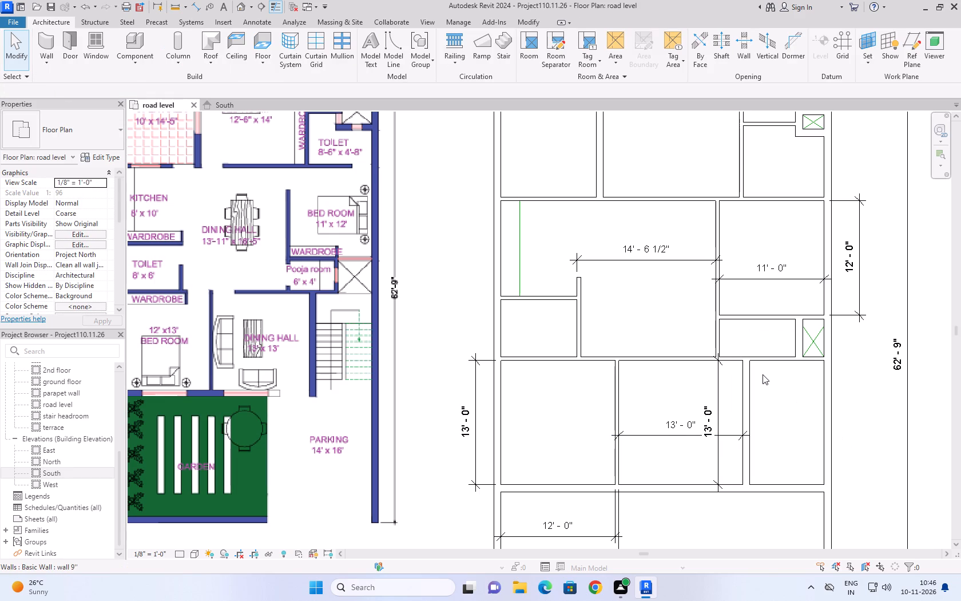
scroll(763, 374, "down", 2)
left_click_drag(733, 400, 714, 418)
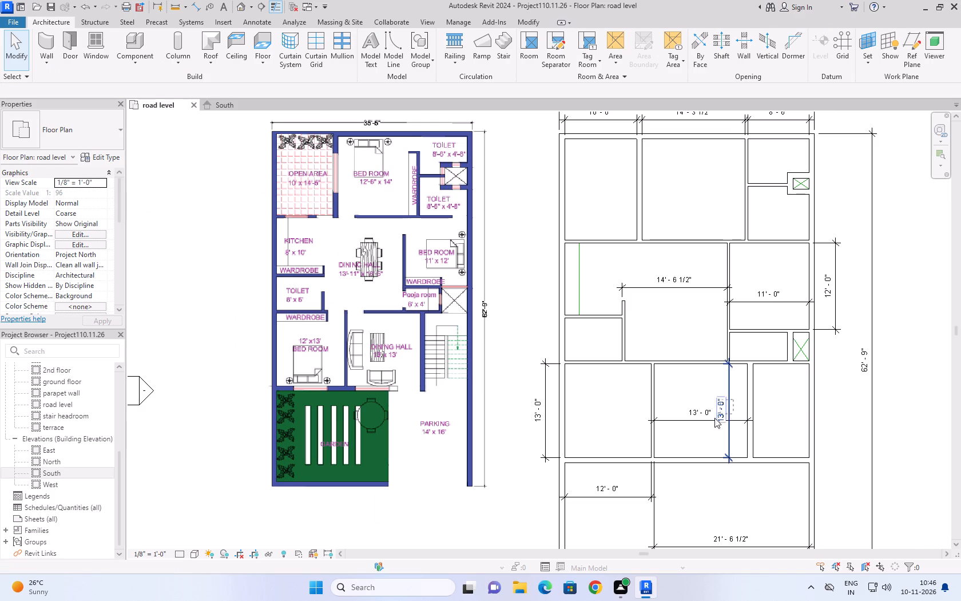
Delete the width and north-south depth dimensions inside the southern dining hall.
left_click_drag(714, 418, 706, 424)
key("Delete")
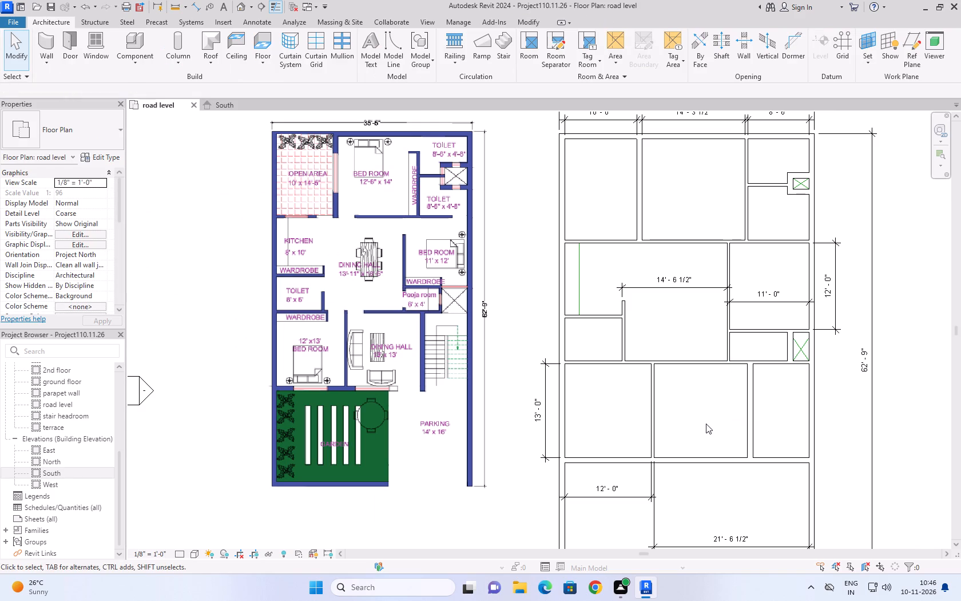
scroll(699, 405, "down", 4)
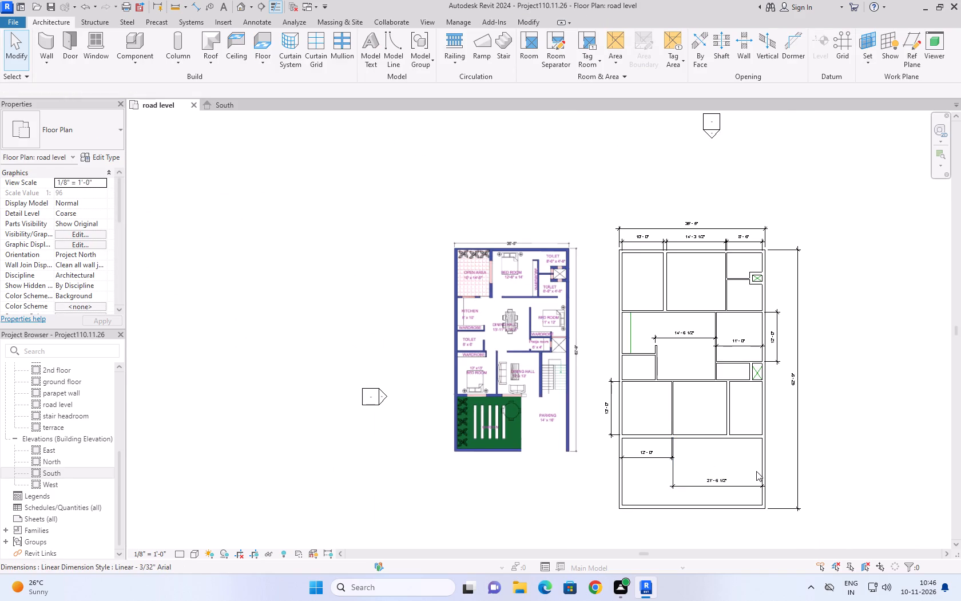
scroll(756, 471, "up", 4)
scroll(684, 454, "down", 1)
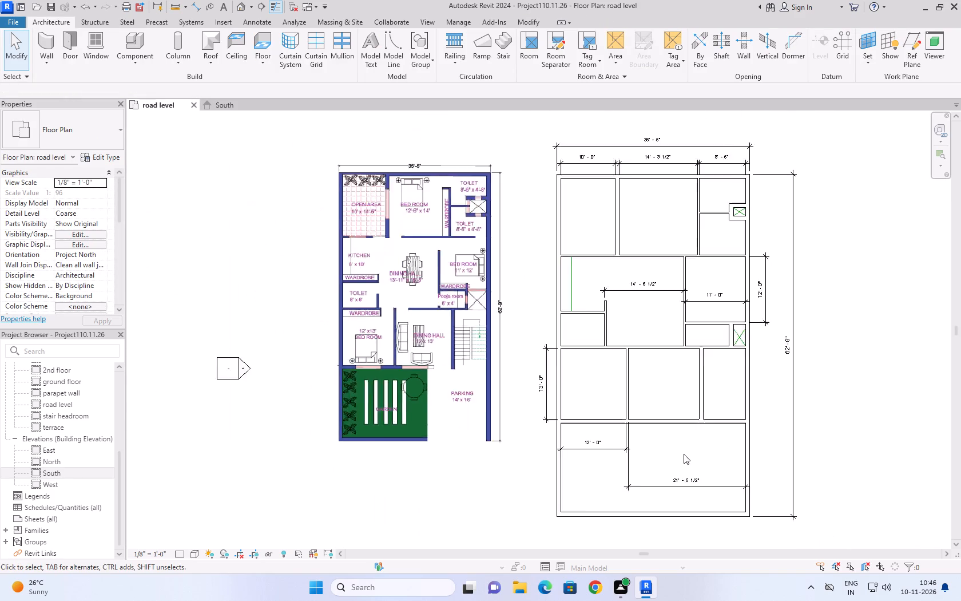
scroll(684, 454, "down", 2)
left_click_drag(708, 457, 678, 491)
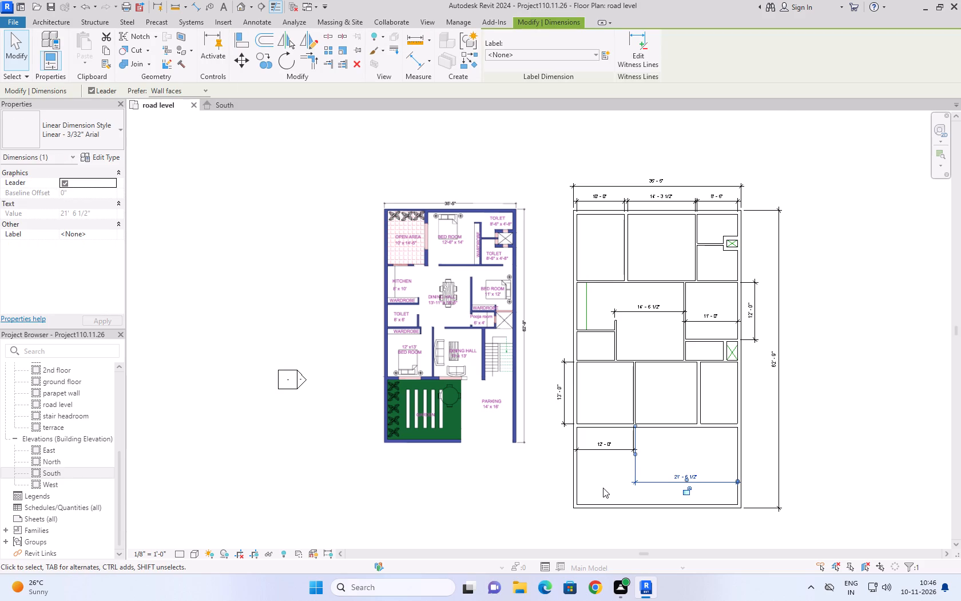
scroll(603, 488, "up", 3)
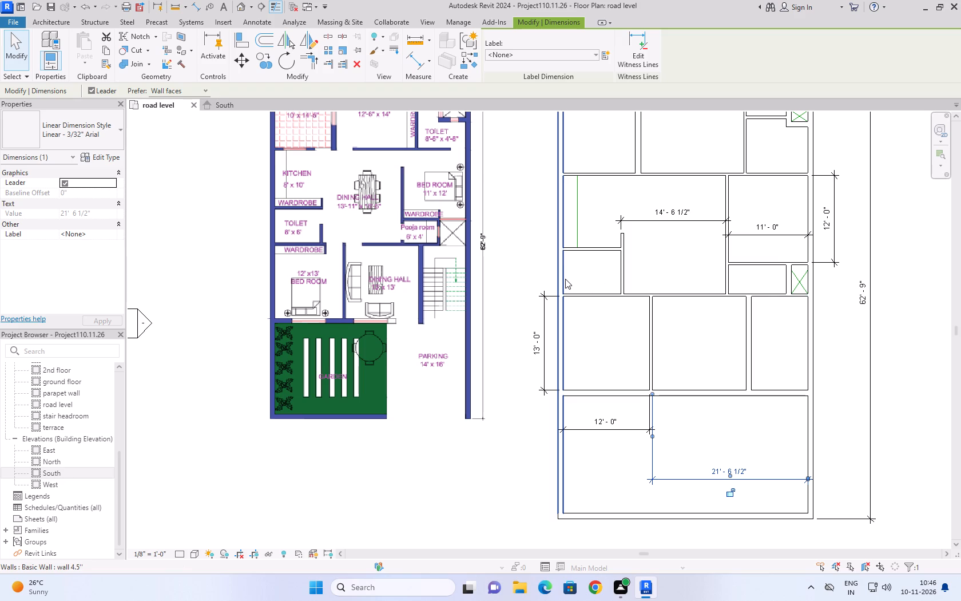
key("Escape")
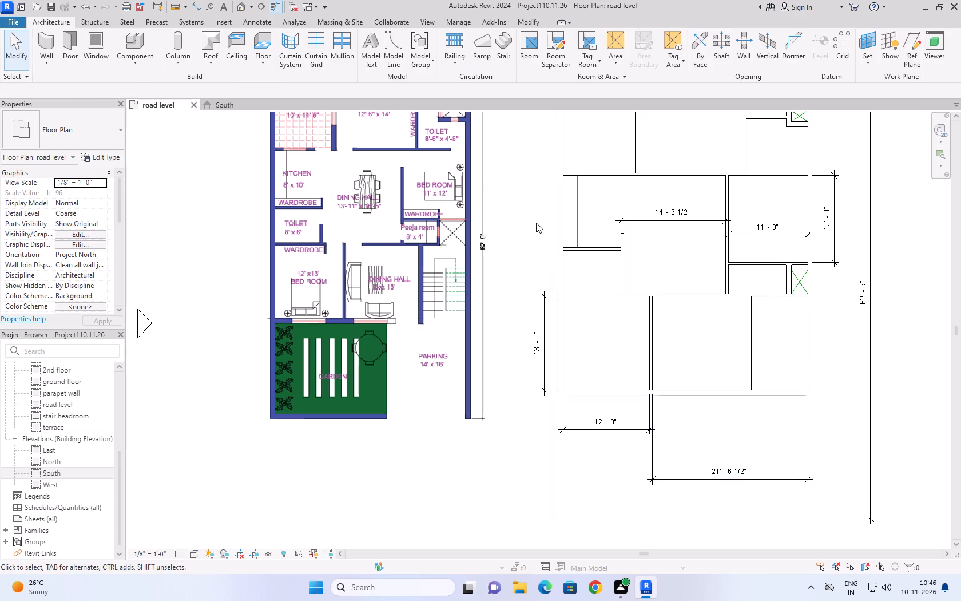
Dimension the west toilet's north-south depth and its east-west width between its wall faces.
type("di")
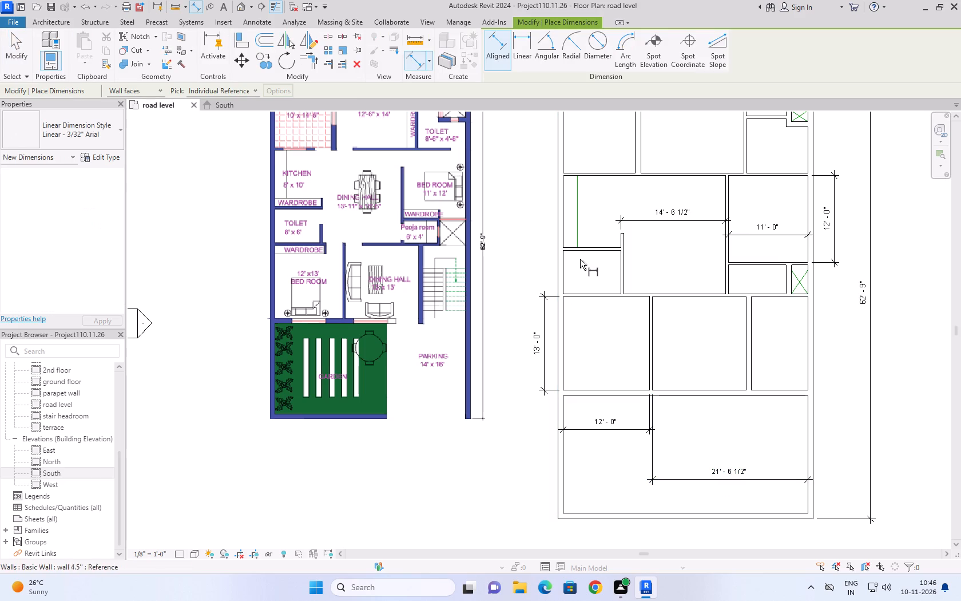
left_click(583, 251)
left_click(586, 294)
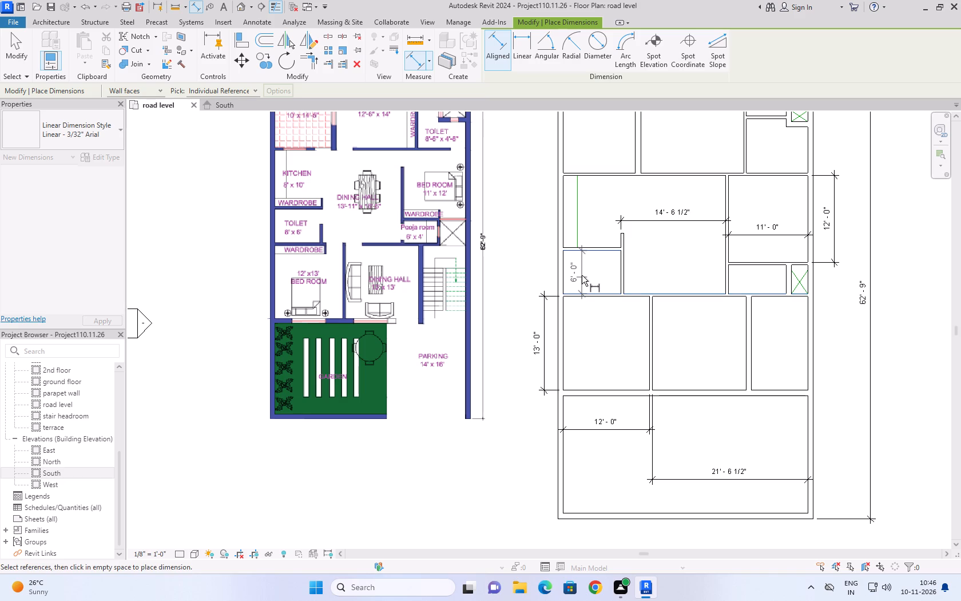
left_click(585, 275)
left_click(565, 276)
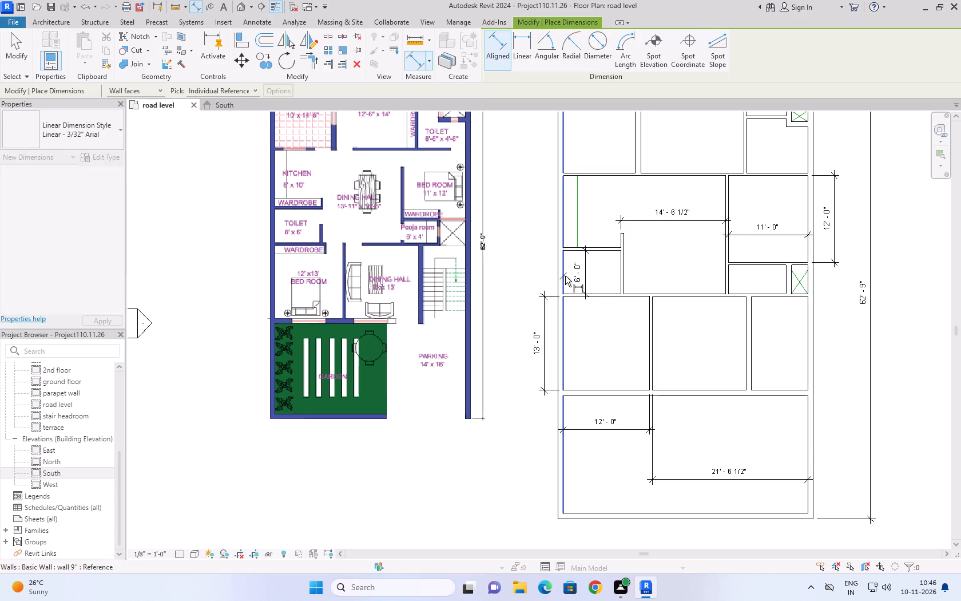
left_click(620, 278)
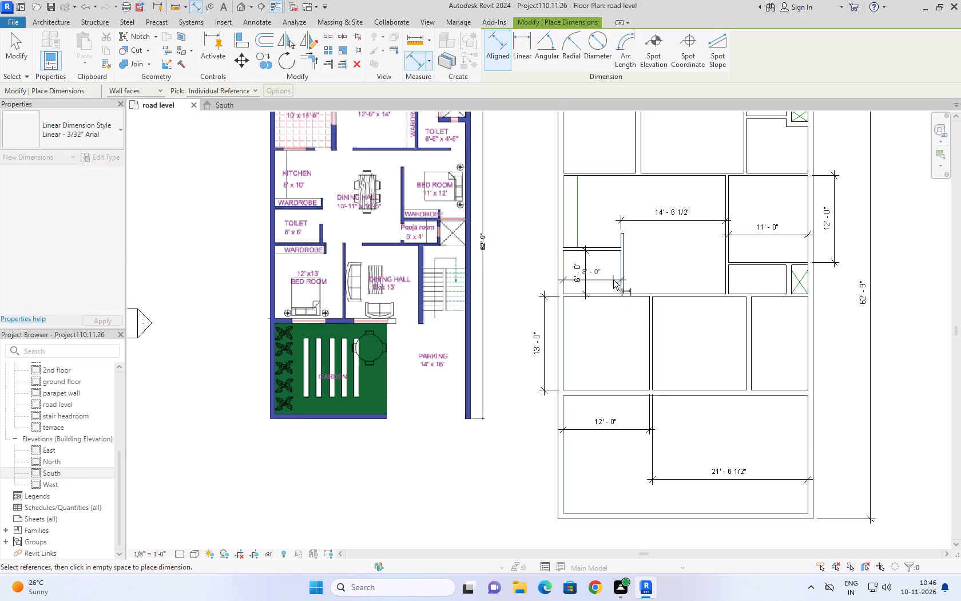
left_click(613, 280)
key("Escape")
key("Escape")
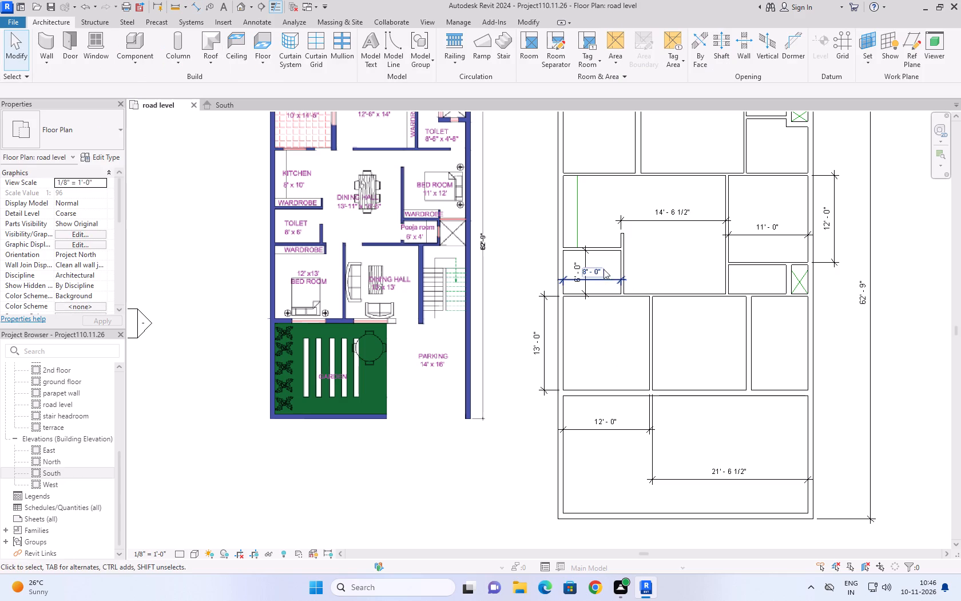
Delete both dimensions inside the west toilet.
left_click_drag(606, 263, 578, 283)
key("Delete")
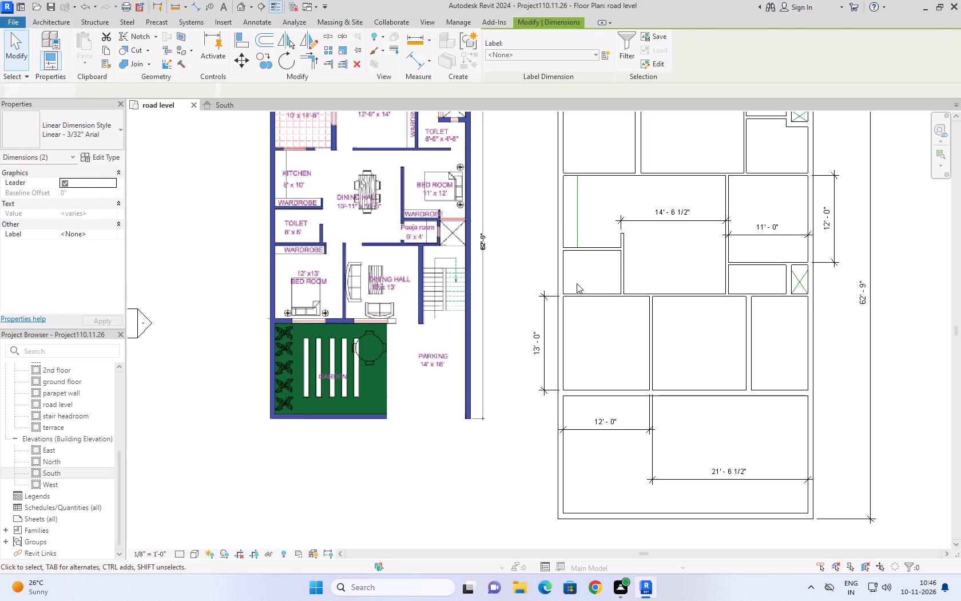
Delete the two horizontal dimensions in the southern garden and parking space and the depth dimension west of the southwest bedroom.
left_click_drag(524, 297, 544, 407)
key("Escape")
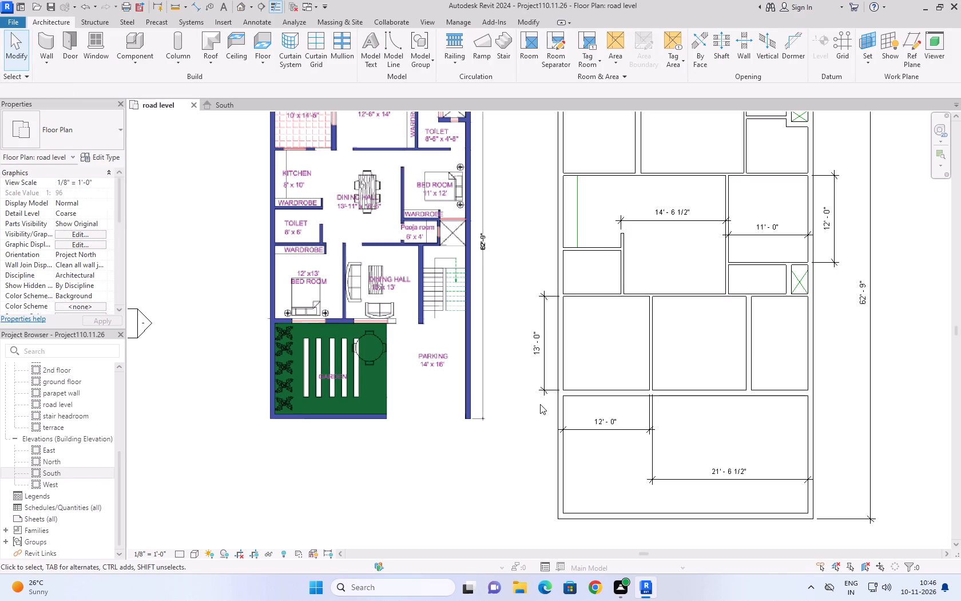
key("Escape")
key("Escape")
left_click_drag(766, 428, 611, 481)
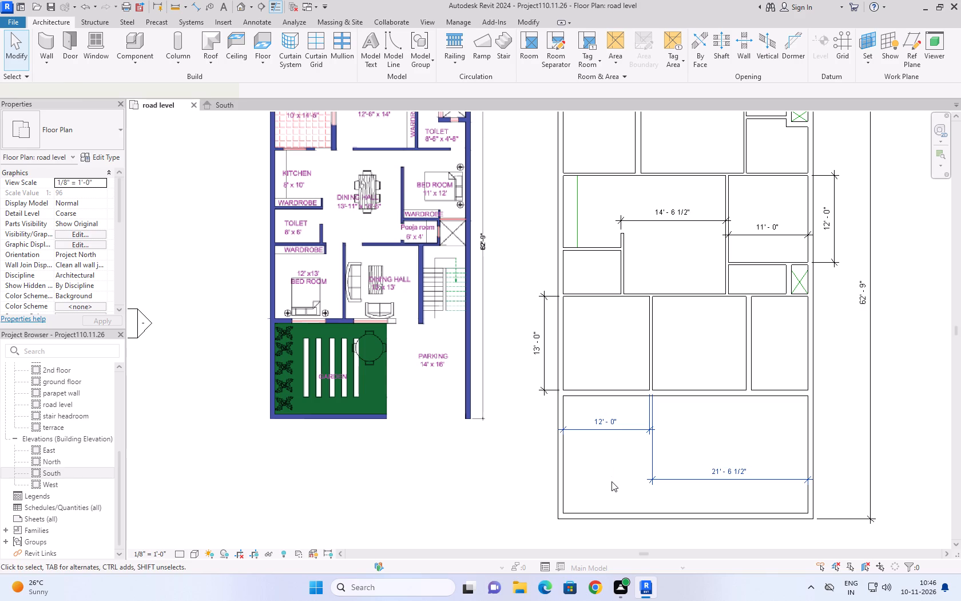
key("Delete")
left_click(544, 366)
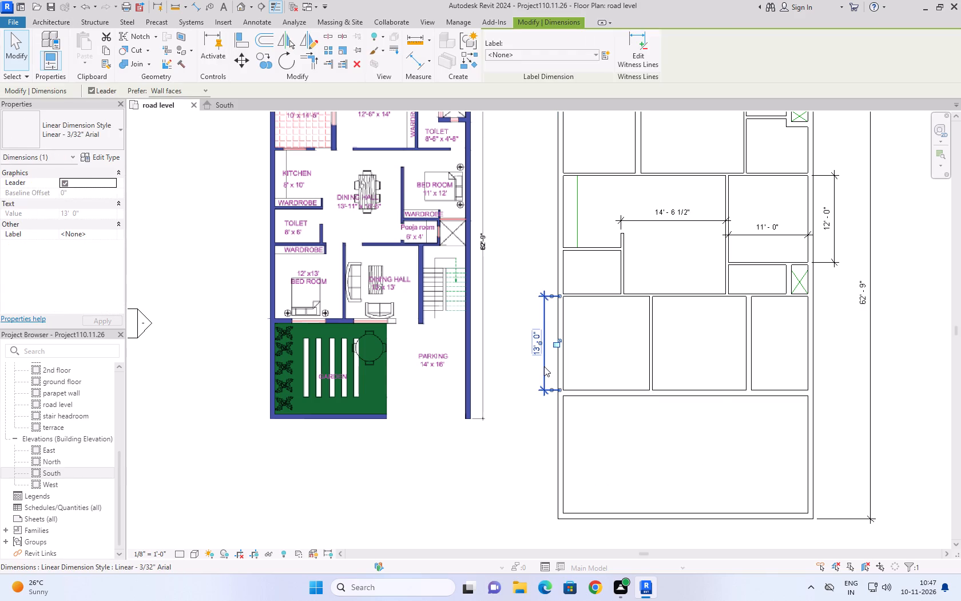
key("Delete")
Dimension the north-south depth of the southern garden and parking space between its north and south walls.
scroll(545, 371, "down", 4)
scroll(595, 443, "up", 2)
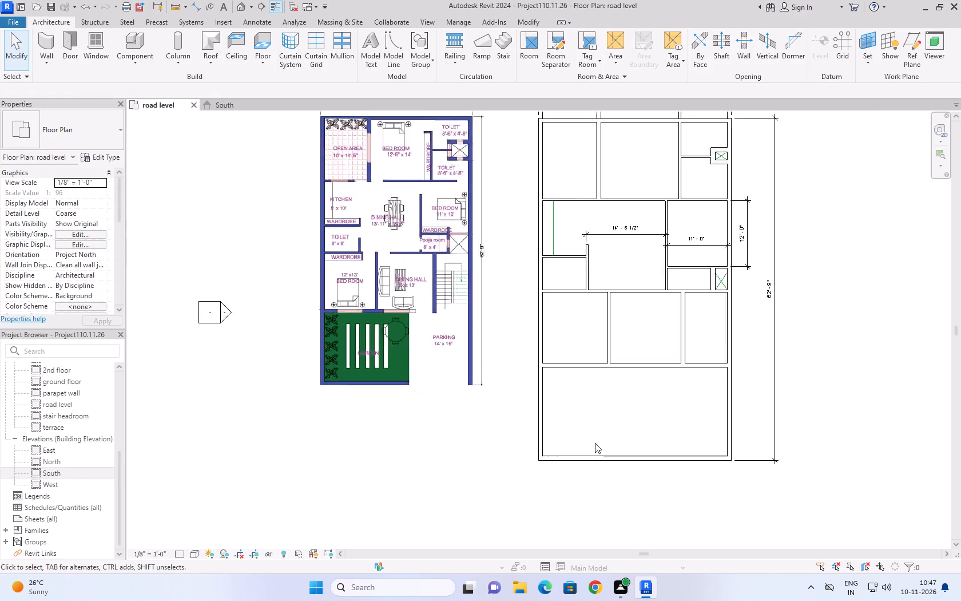
scroll(595, 443, "up", 2)
type("di")
left_click(589, 457)
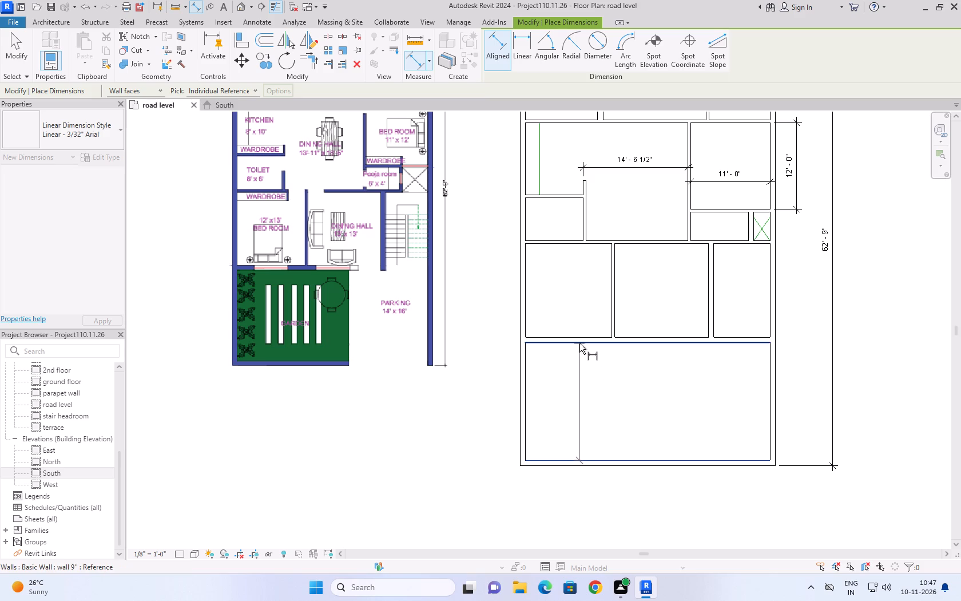
left_click(579, 343)
left_click(611, 376)
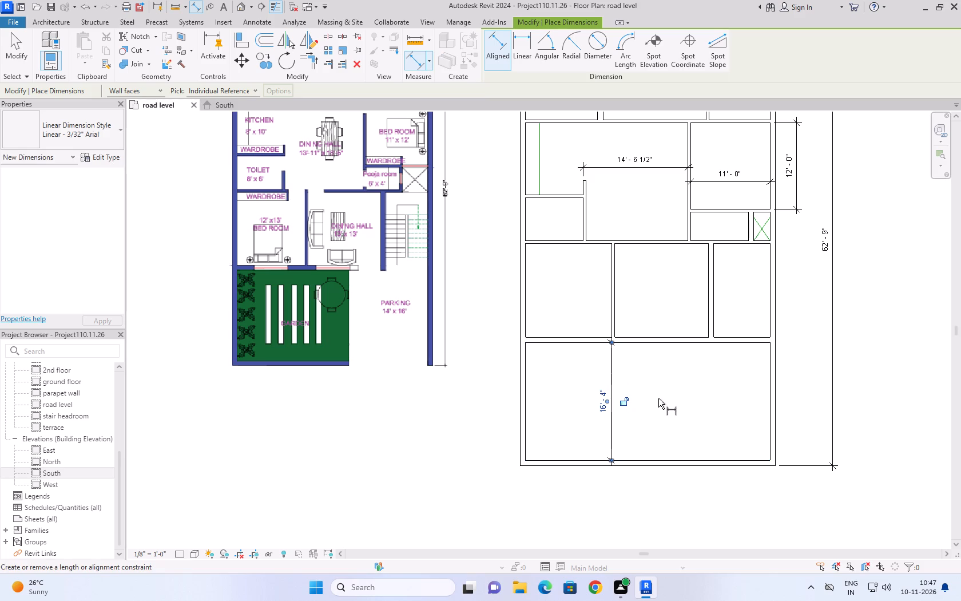
scroll(660, 385, "down", 3)
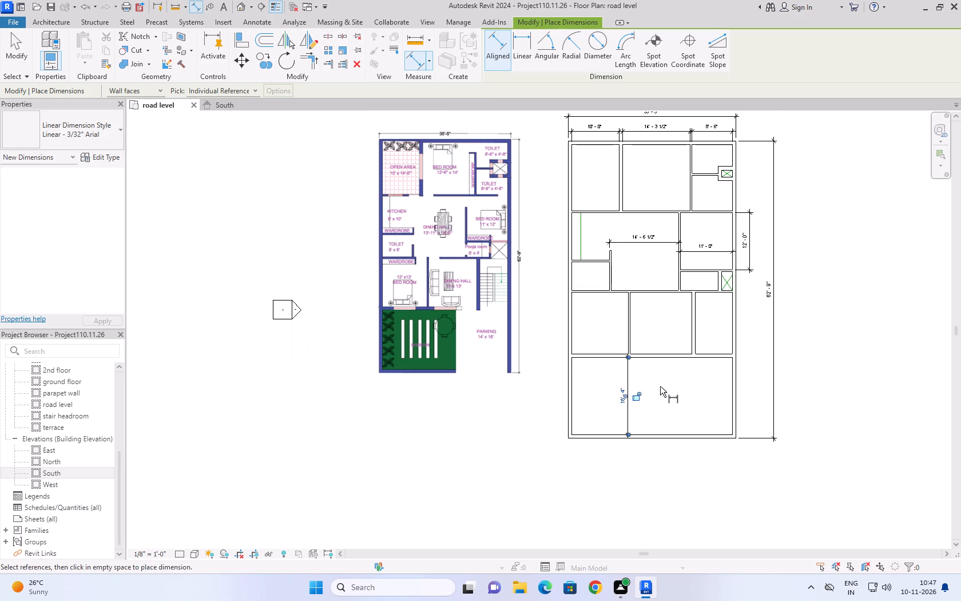
scroll(518, 266, "up", 5)
scroll(518, 266, "down", 6)
middle_click_drag(538, 250, 491, 319)
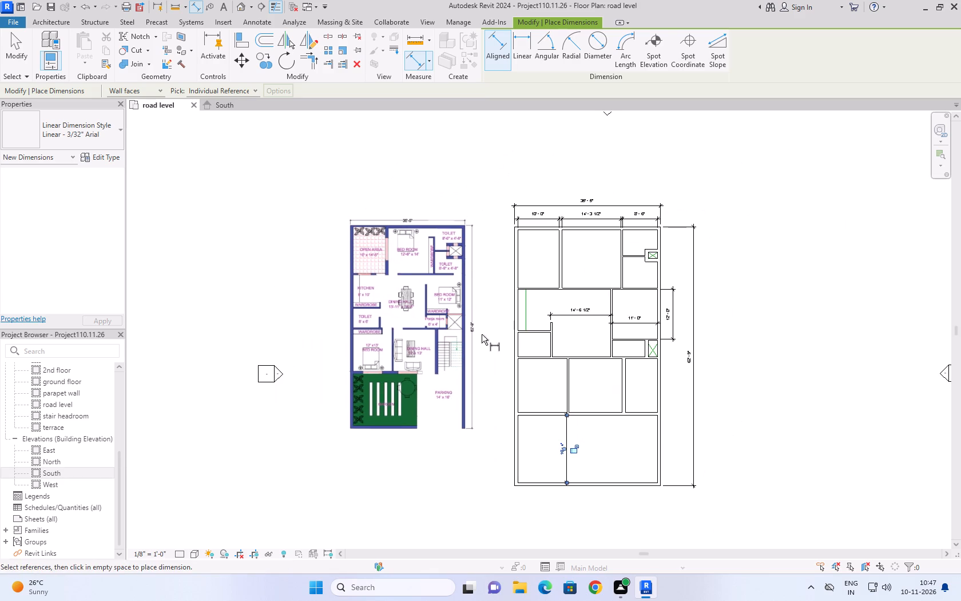
key("Escape")
key("Escape")
key("Escape")
Compare the reference floor plan image's room layout and sizes with the modelled walls.
scroll(436, 320, "up", 6)
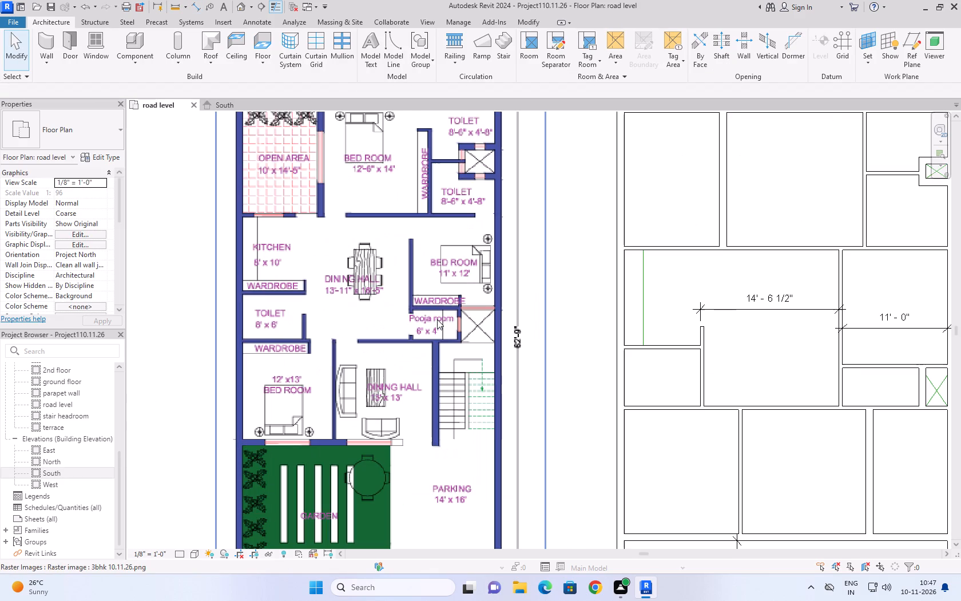
scroll(546, 341, "down", 6)
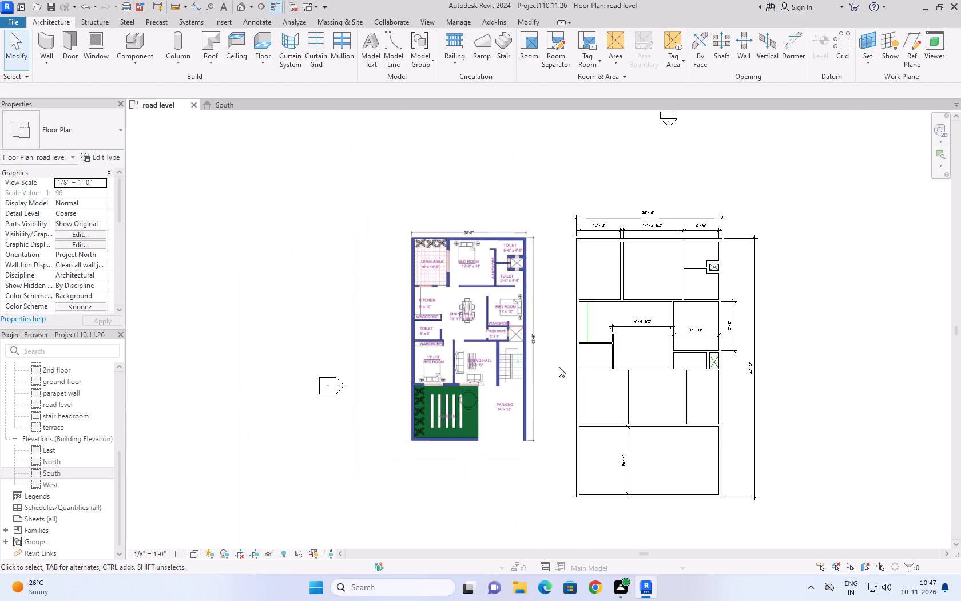
scroll(726, 397, "up", 1)
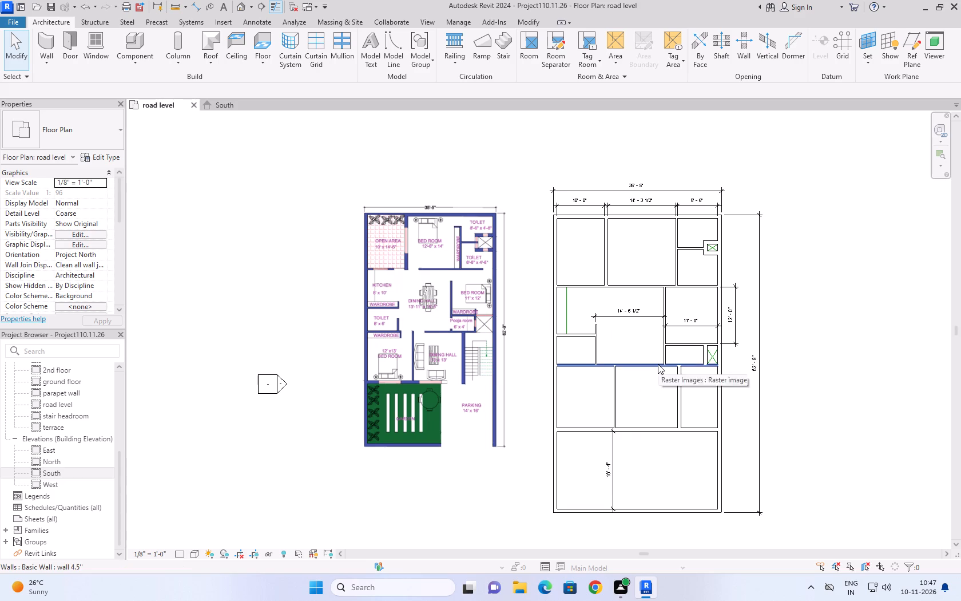
scroll(658, 364, "up", 1)
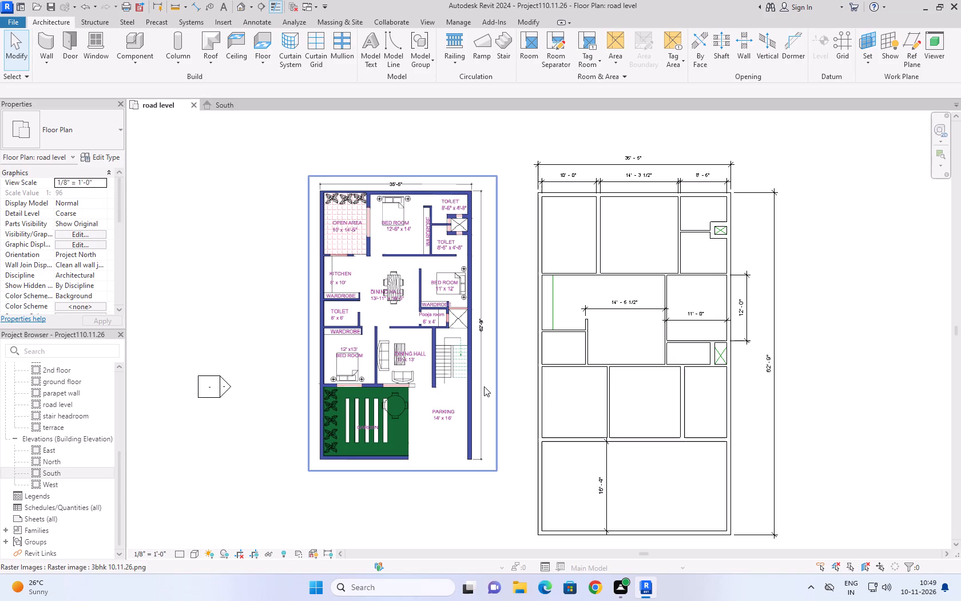
scroll(501, 422, "up", 4)
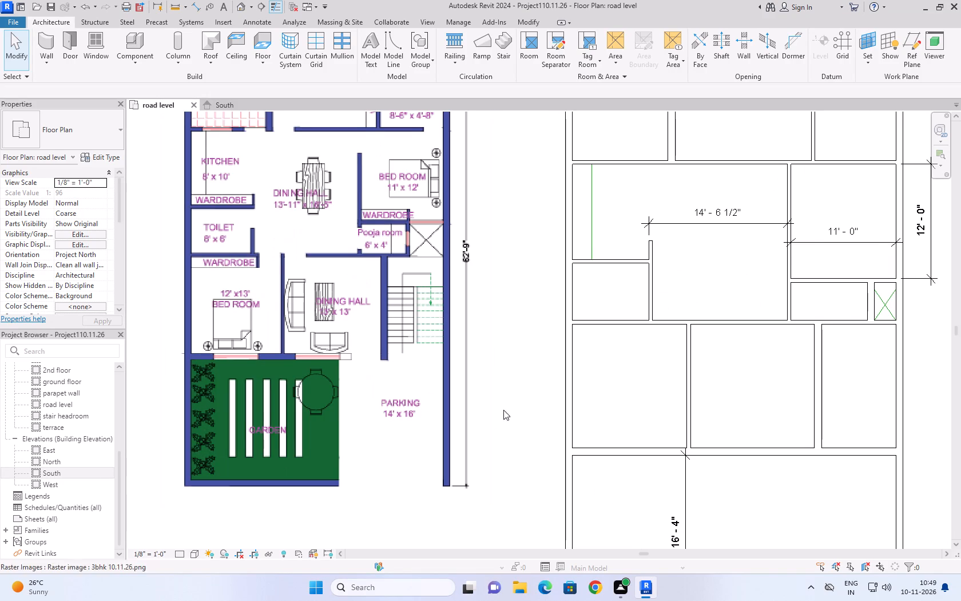
middle_click_drag(503, 410, 396, 418)
scroll(391, 416, "down", 6)
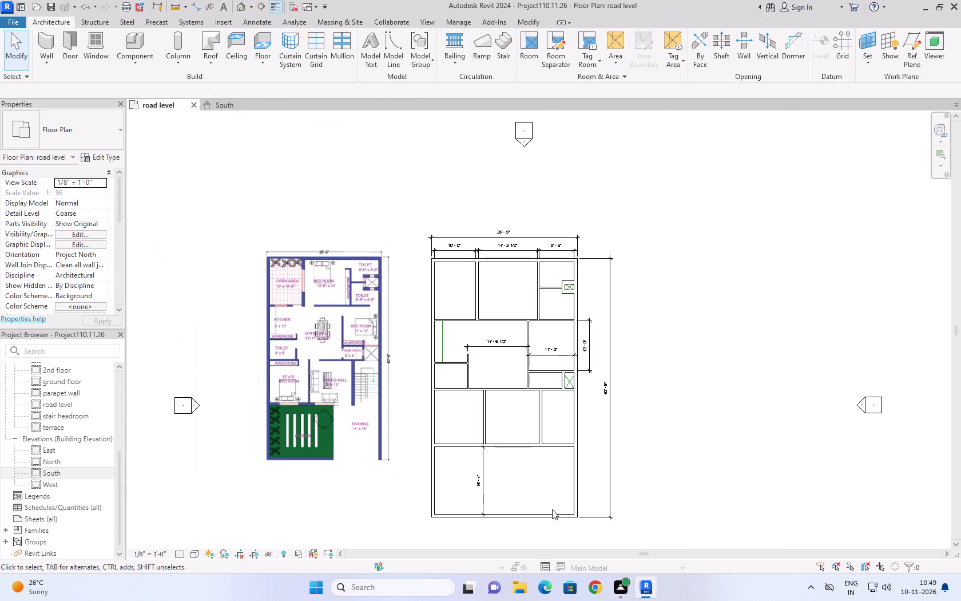
scroll(551, 415, "down", 4)
scroll(580, 511, "up", 5)
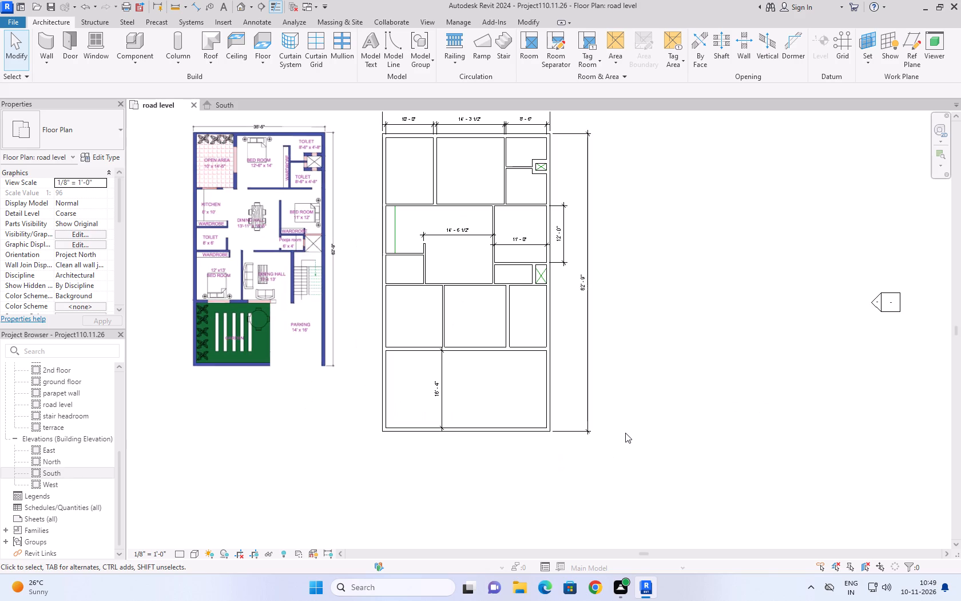
scroll(625, 433, "down", 3)
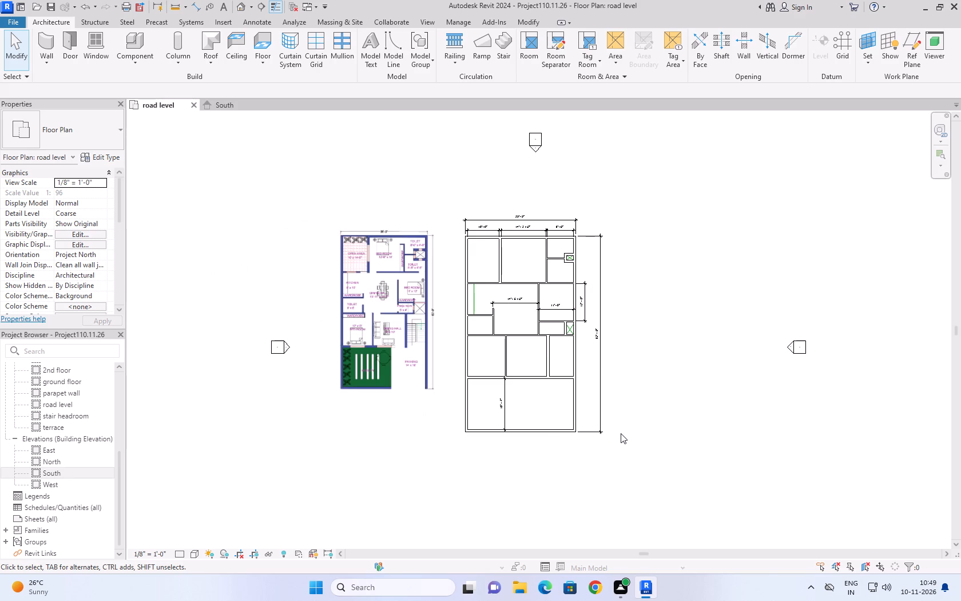
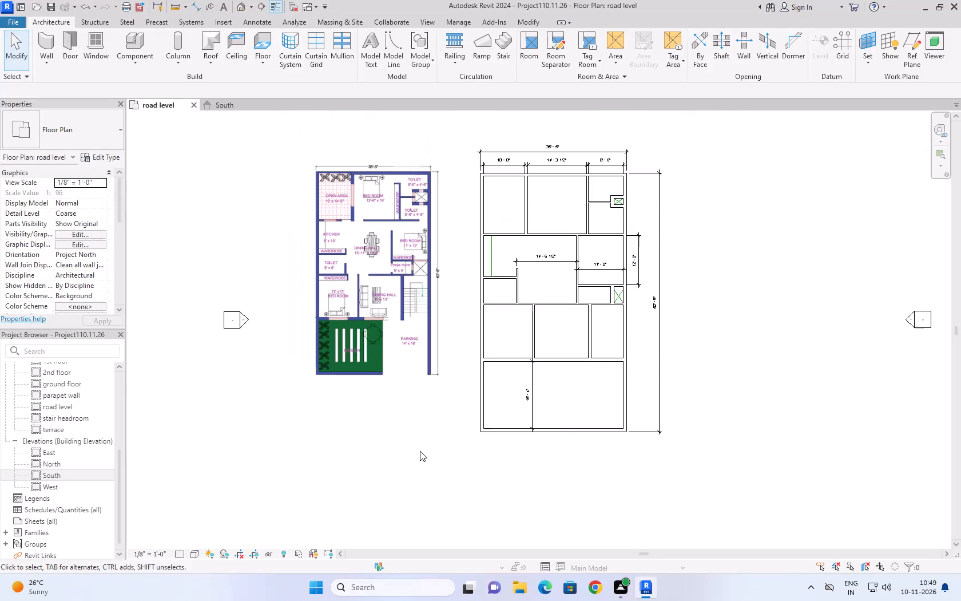
Save the project.
scroll(507, 382, "up", 3)
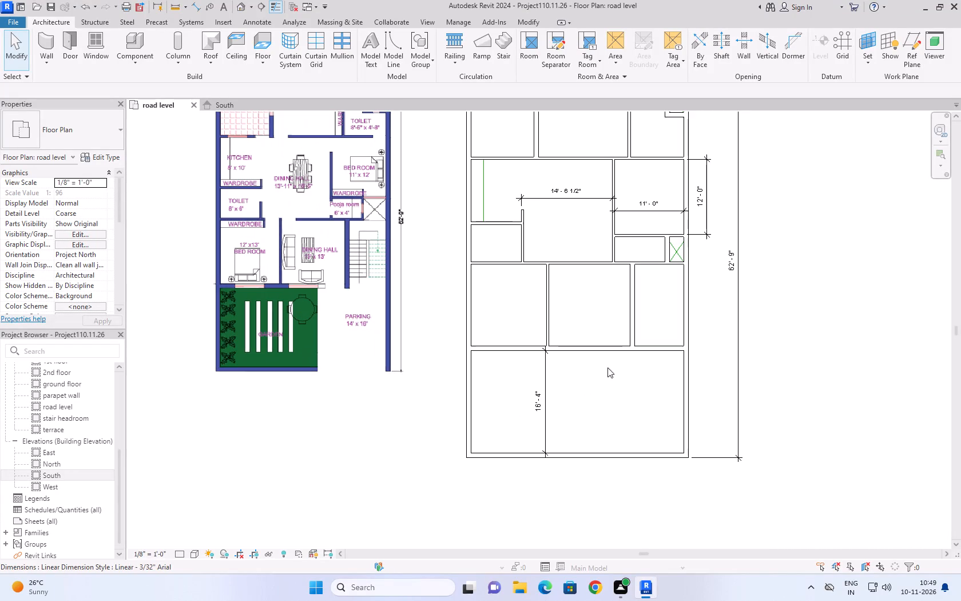
key("ctrl+s")
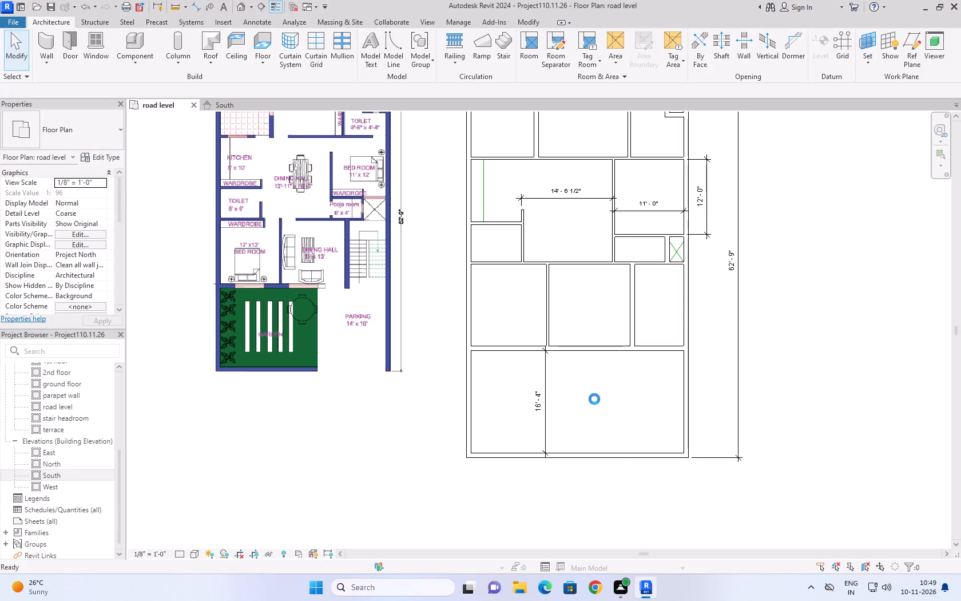
Delete the north-south depth dimension inside the southern garden and parking space.
left_click(587, 398)
left_click_drag(587, 398, 529, 425)
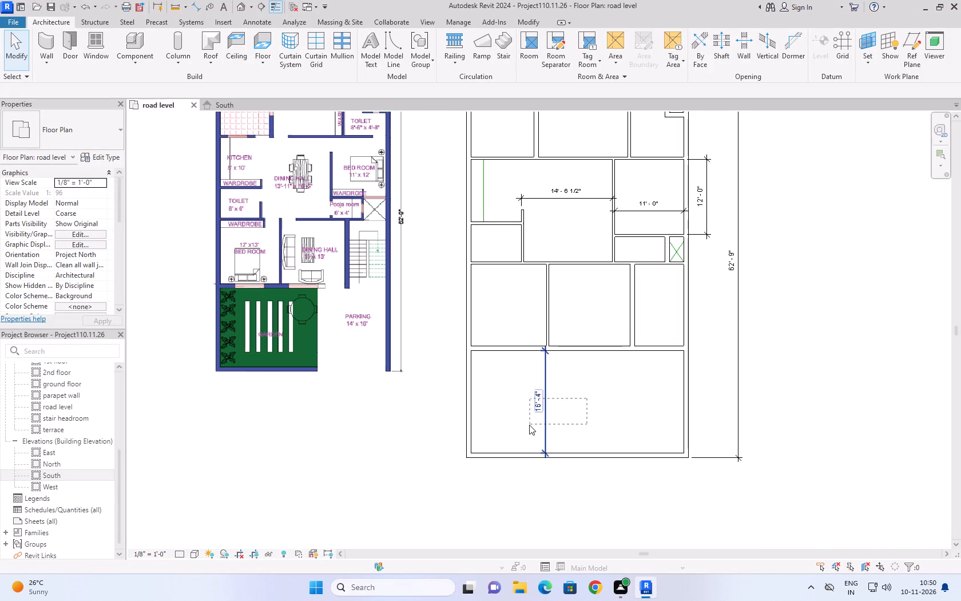
left_click_drag(529, 425, 528, 425)
key("Delete")
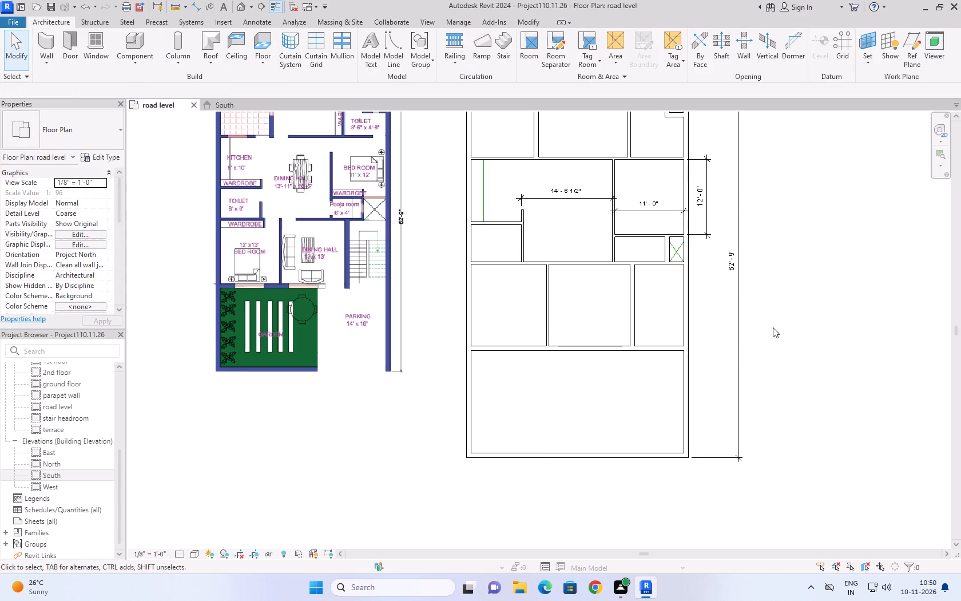
Delete the east bedroom's depth and width dimensions and the dining hall's horizontal width dimension.
scroll(781, 322, "down", 3)
scroll(733, 214, "up", 9)
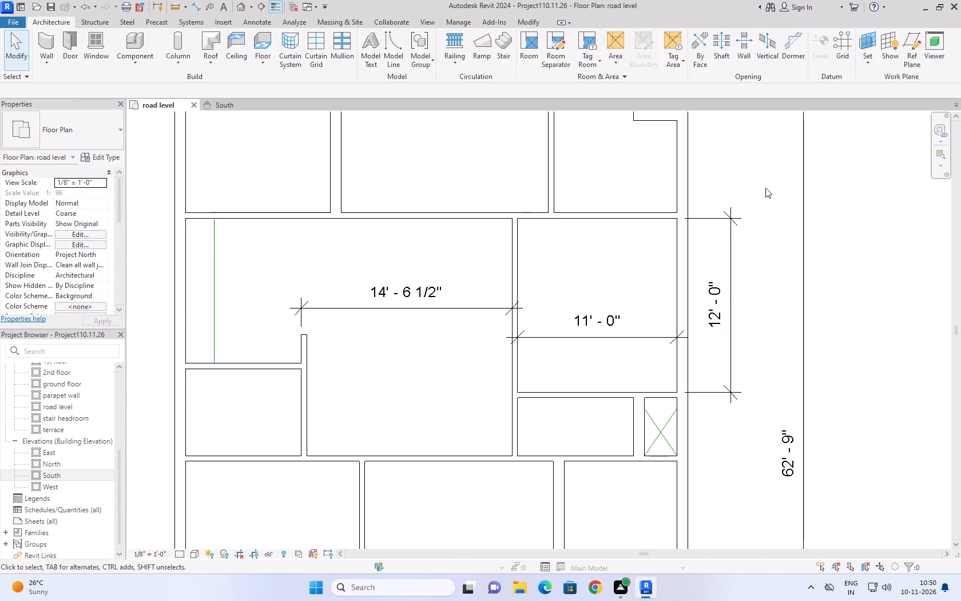
left_click_drag(768, 183, 709, 397)
key("Delete")
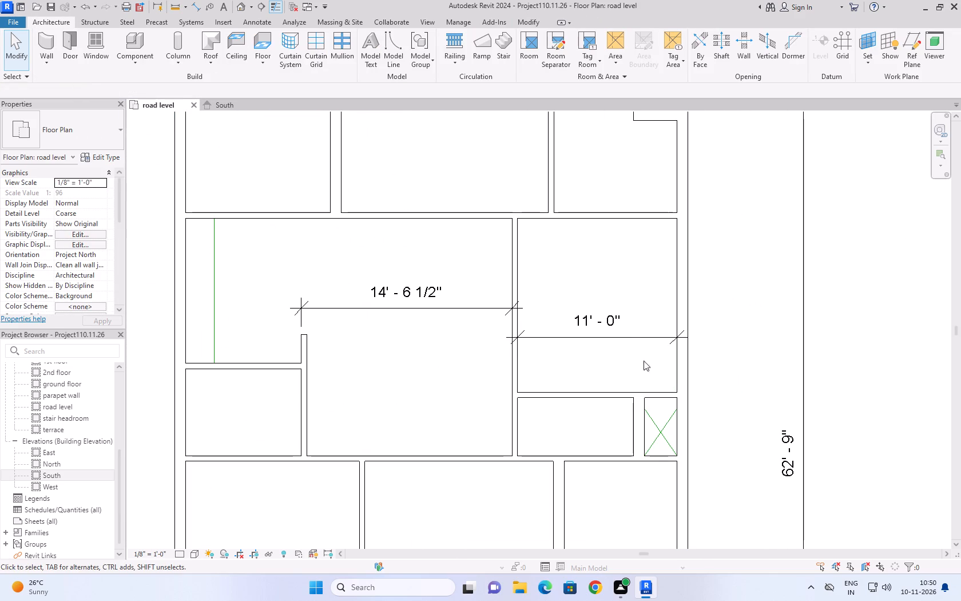
left_click_drag(623, 267, 594, 359)
key("Delete")
left_click_drag(487, 245, 444, 327)
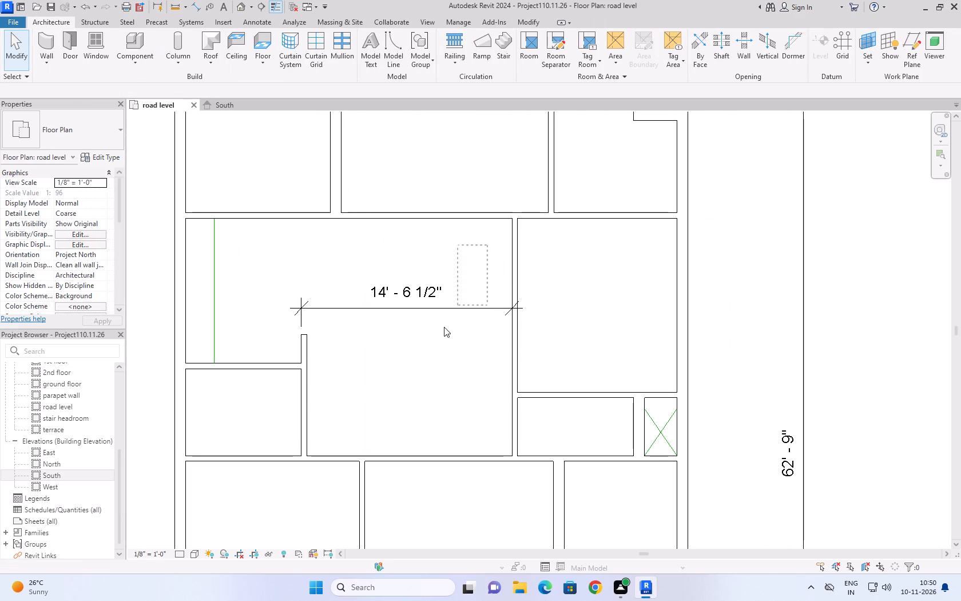
left_click_drag(444, 327, 436, 346)
key("Delete")
Compare the reference floor plan image with the modelled walls, examining the room layout and door locations.
scroll(527, 280, "down", 7)
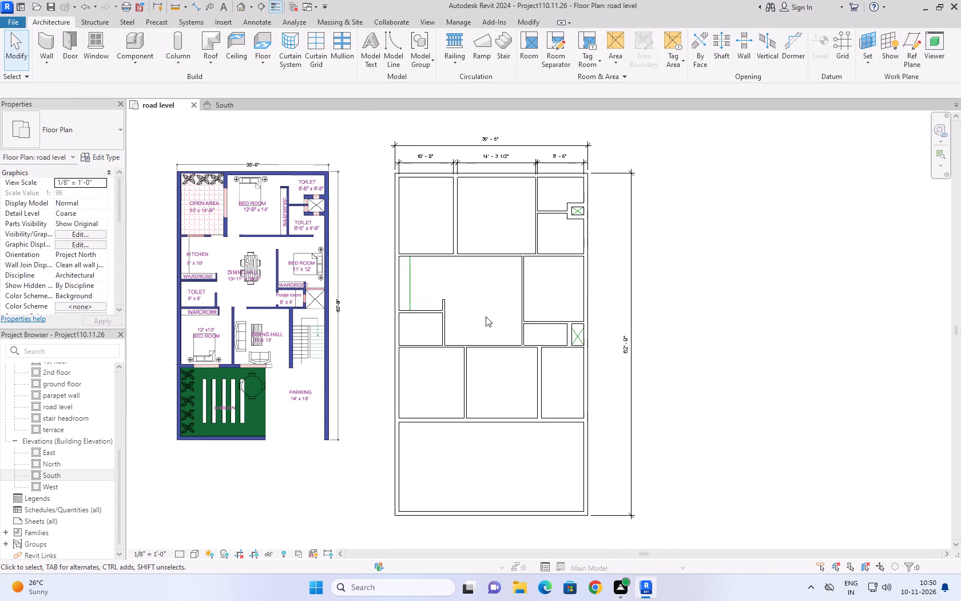
scroll(458, 342, "up", 1)
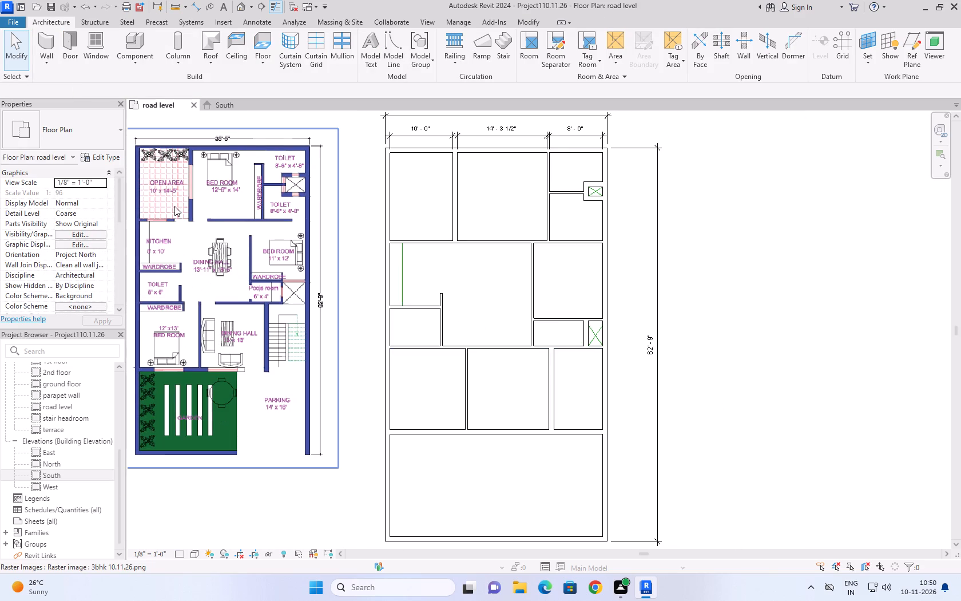
middle_click_drag(501, 207, 538, 213)
scroll(539, 213, "up", 1)
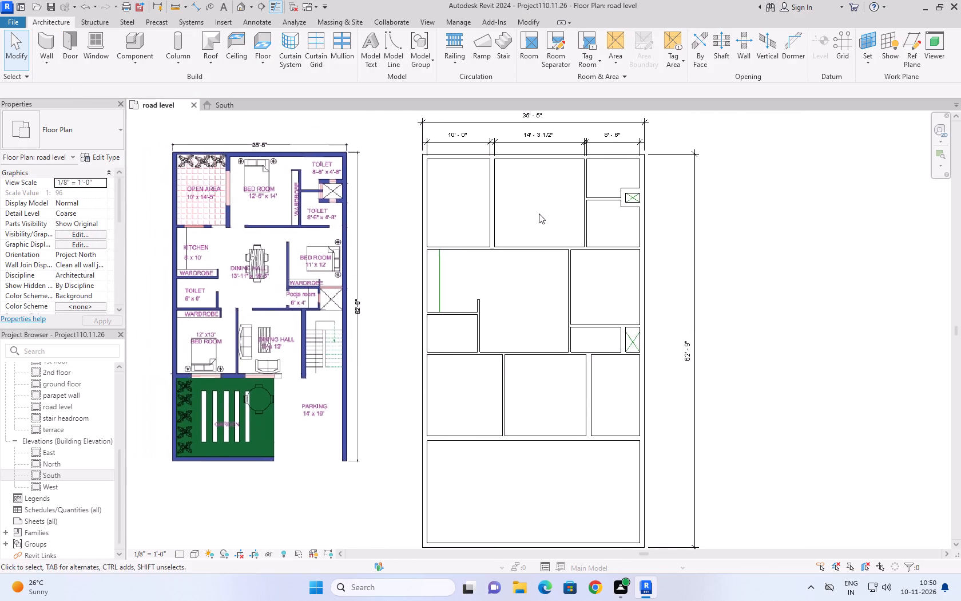
middle_click_drag(455, 225, 501, 215)
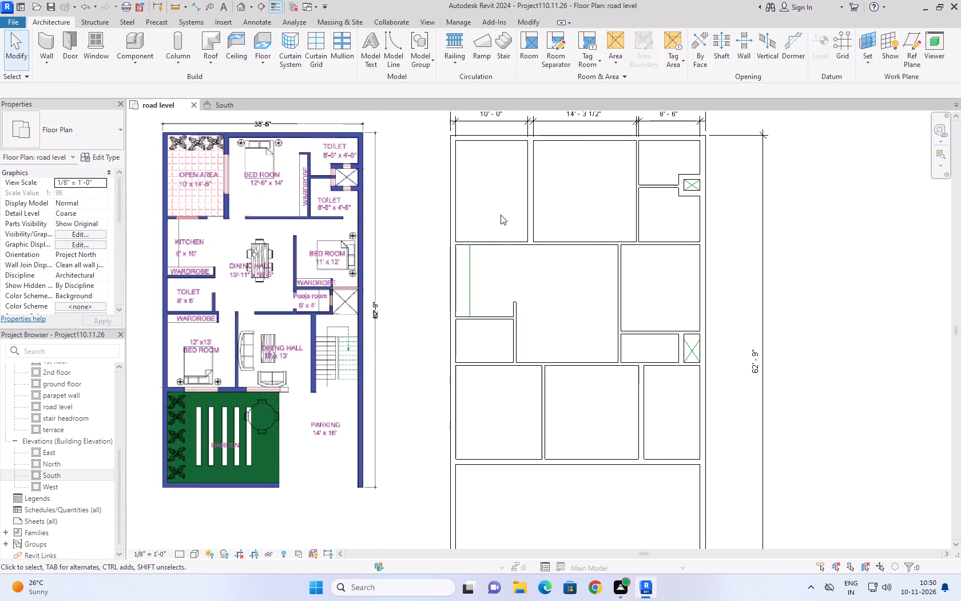
scroll(559, 357, "down", 3)
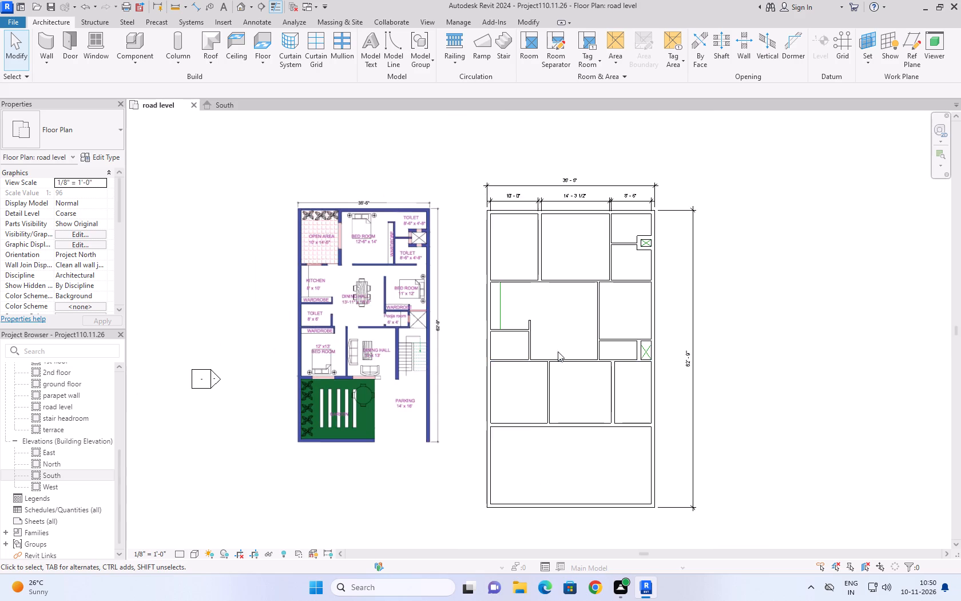
scroll(576, 494, "up", 3)
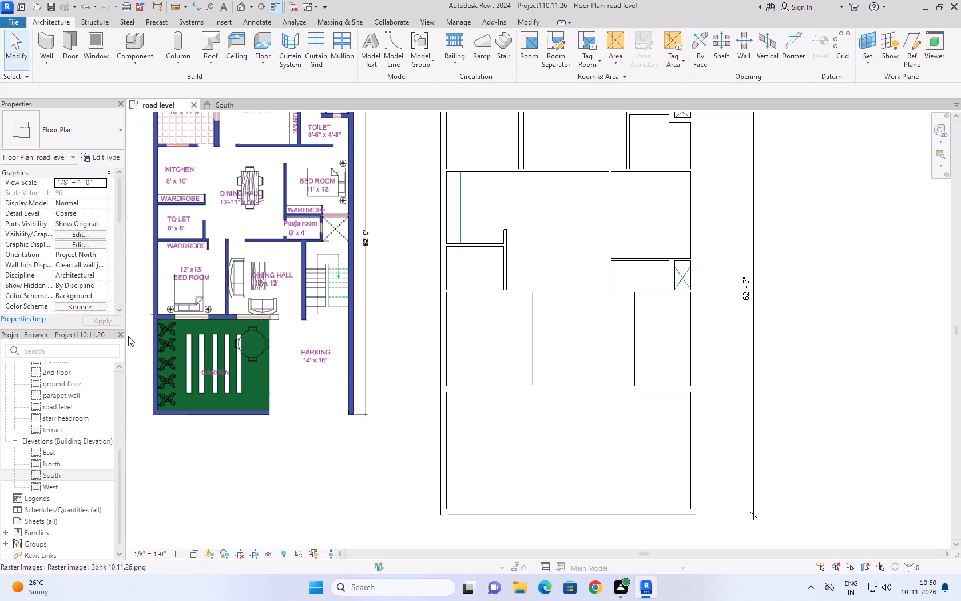
scroll(476, 338, "down", 1)
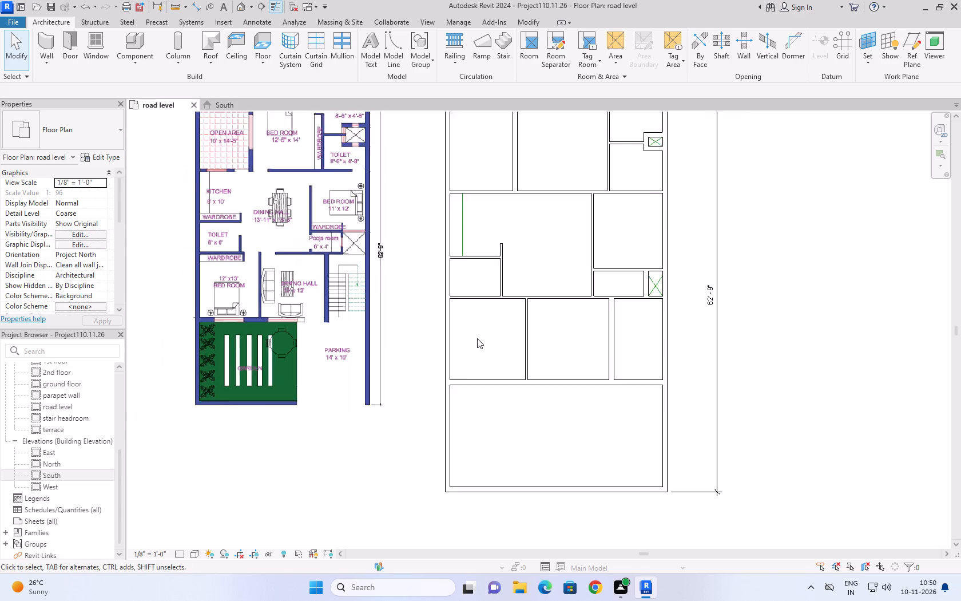
scroll(477, 338, "down", 8)
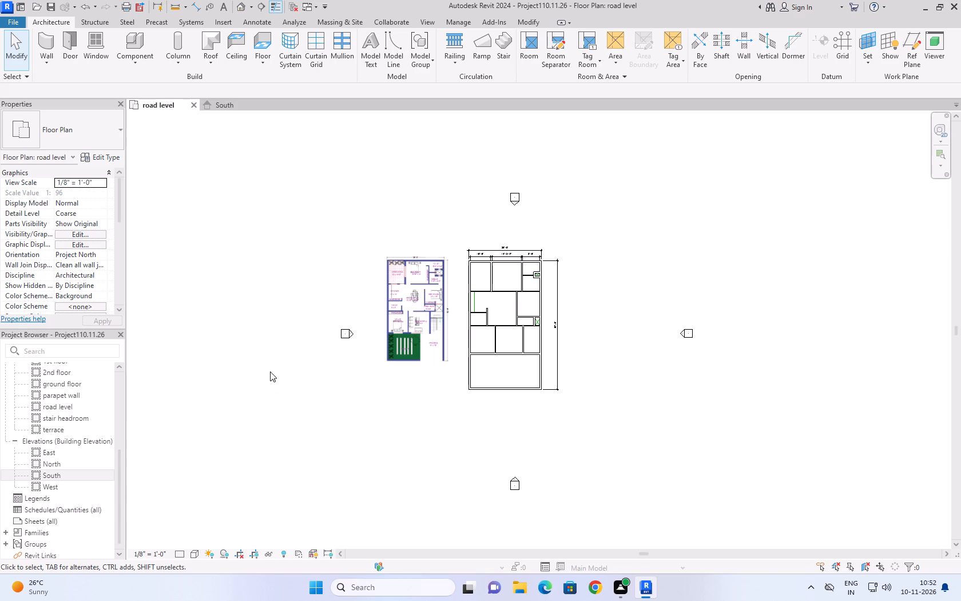
scroll(576, 430, "up", 4)
middle_click_drag(583, 250, 587, 352)
scroll(443, 334, "up", 5)
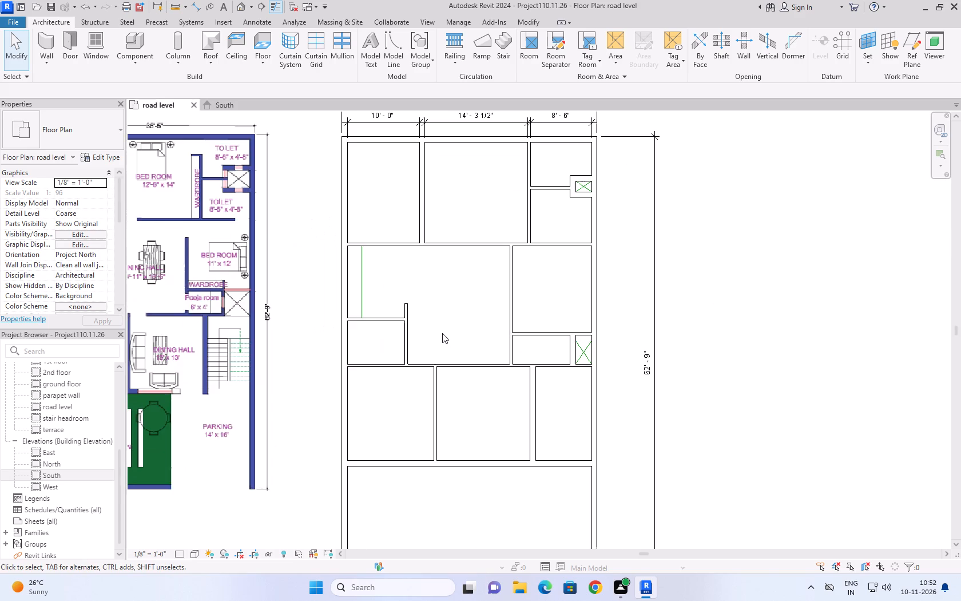
scroll(457, 272, "down", 4)
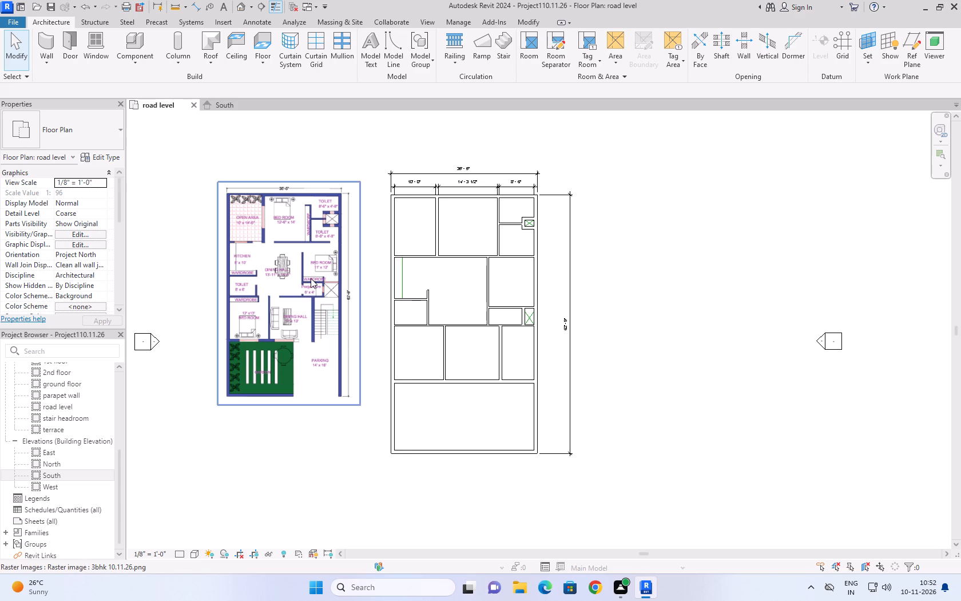
scroll(400, 223, "up", 3)
middle_click_drag(405, 230, 411, 228)
scroll(405, 230, "up", 1)
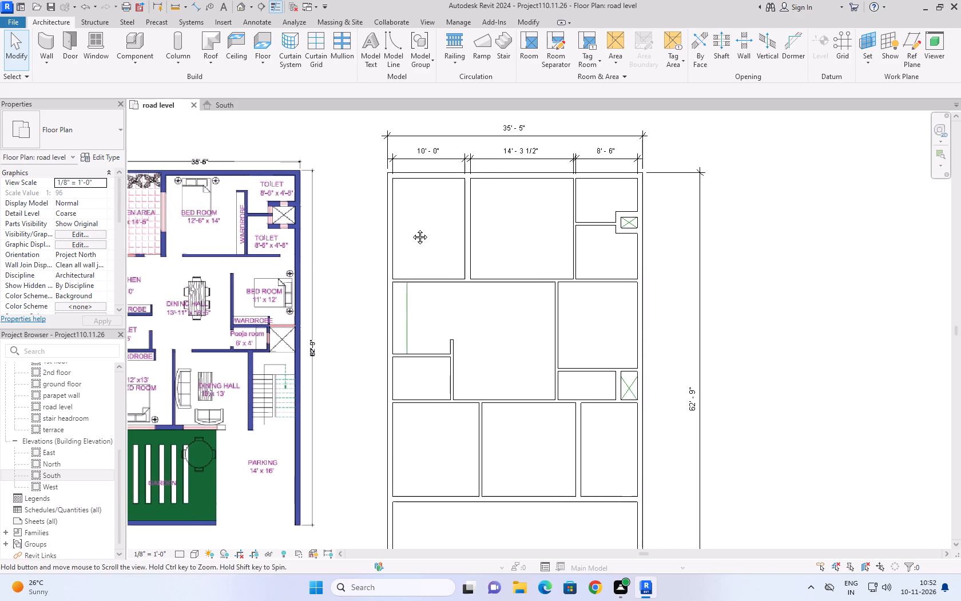
middle_click_drag(411, 228, 416, 226)
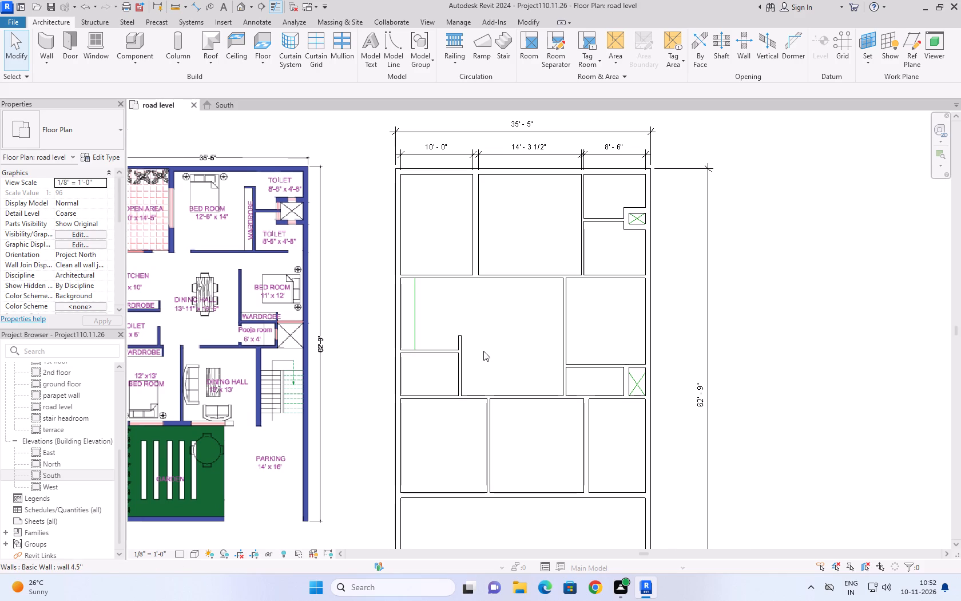
scroll(484, 342, "up", 4)
scroll(467, 303, "down", 7)
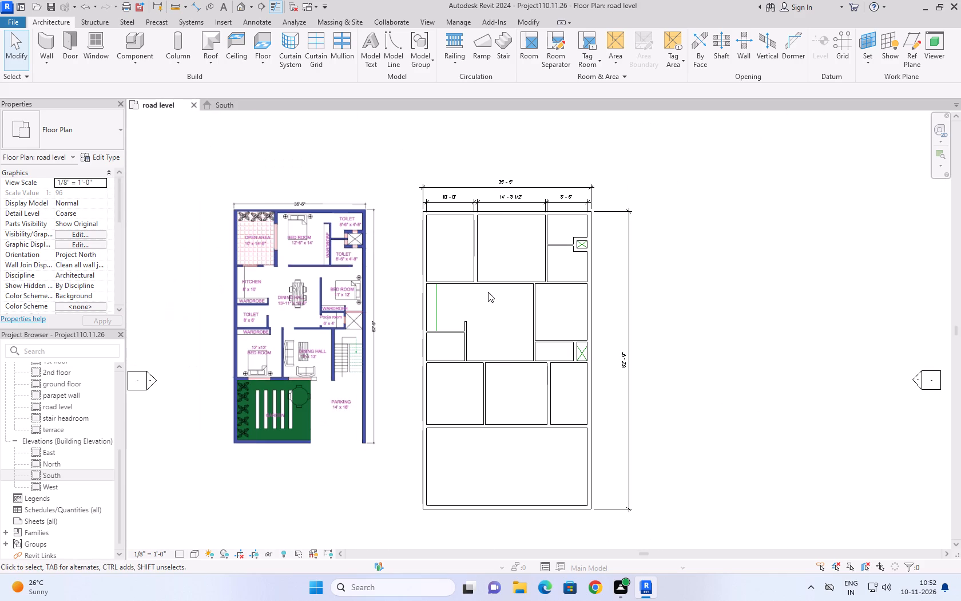
scroll(448, 383, "up", 4)
scroll(427, 346, "down", 5)
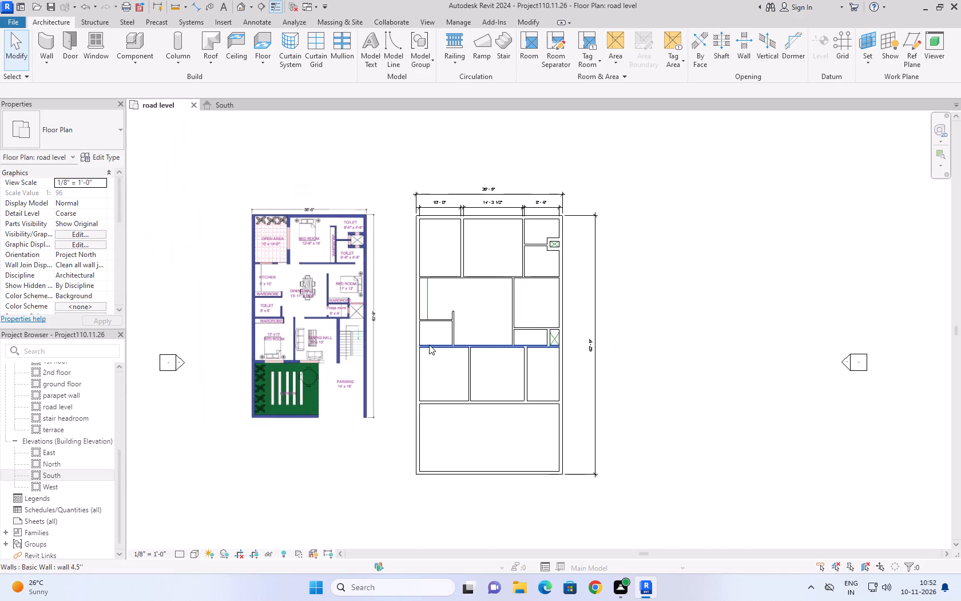
scroll(366, 379, "up", 5)
middle_click_drag(611, 291, 527, 344)
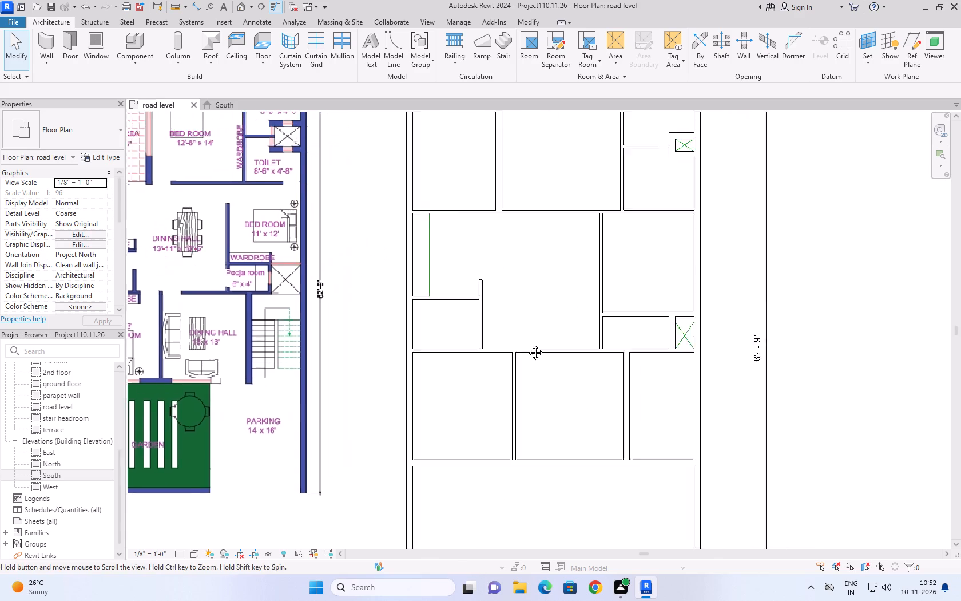
middle_click_drag(527, 344, 514, 358)
scroll(514, 358, "down", 2)
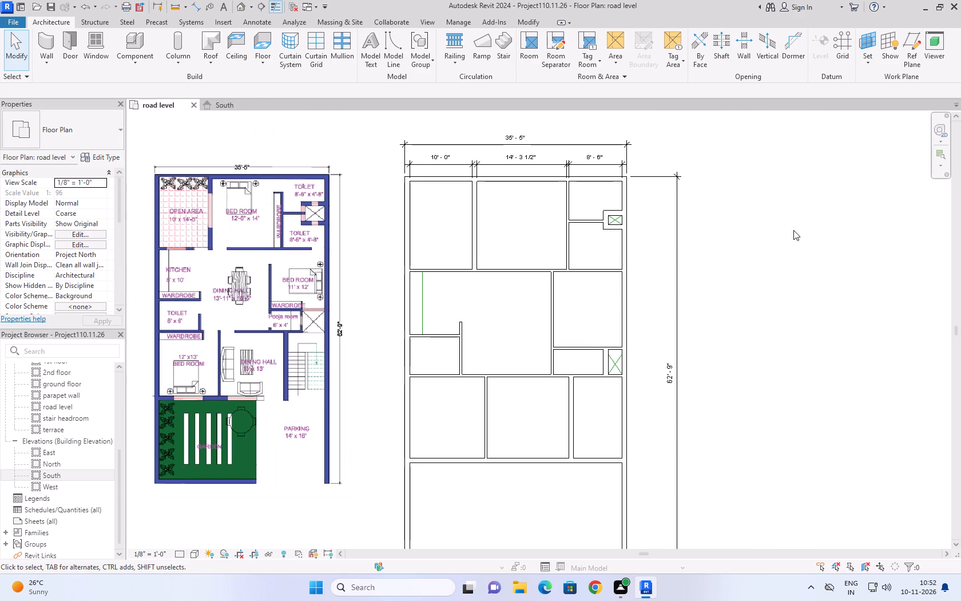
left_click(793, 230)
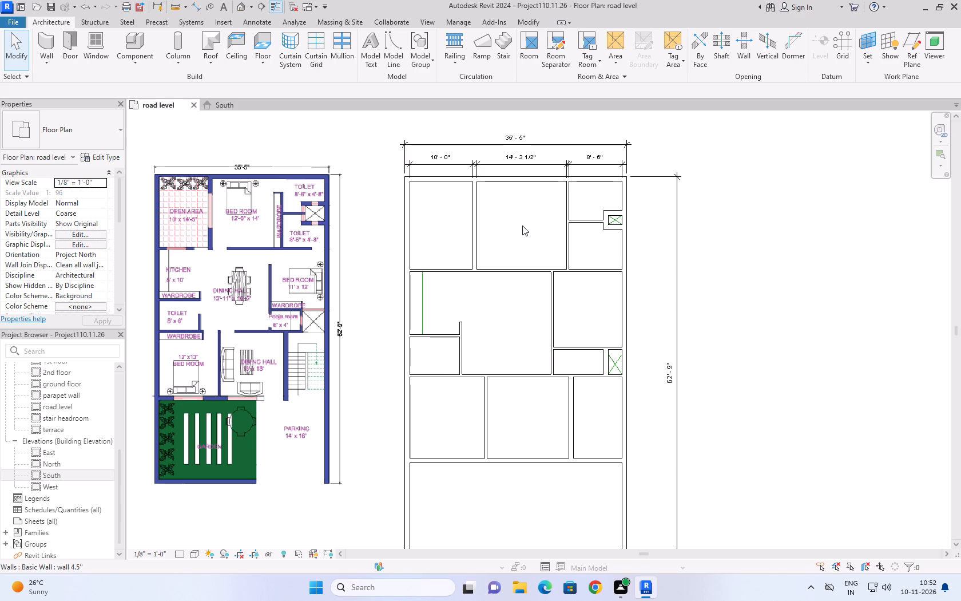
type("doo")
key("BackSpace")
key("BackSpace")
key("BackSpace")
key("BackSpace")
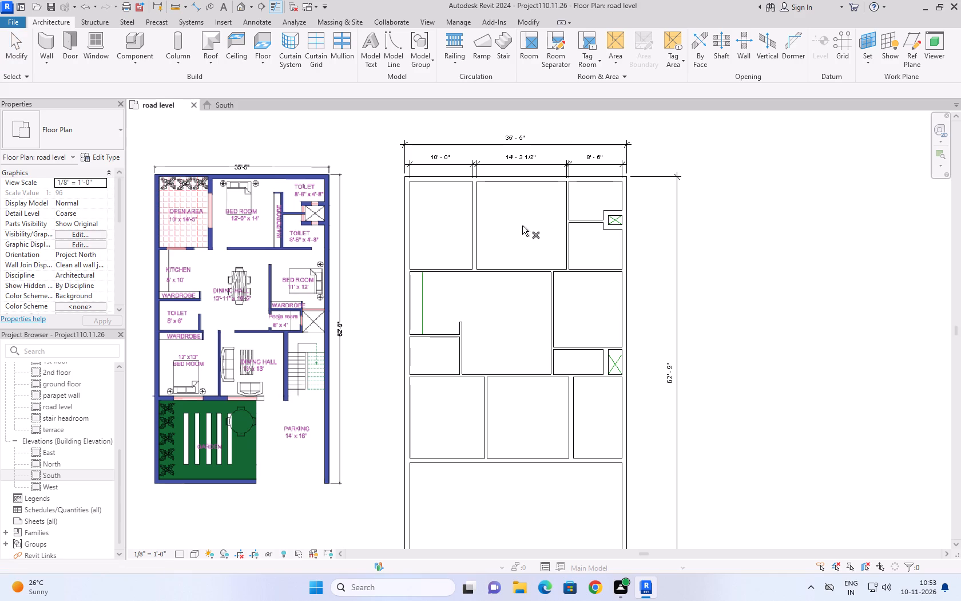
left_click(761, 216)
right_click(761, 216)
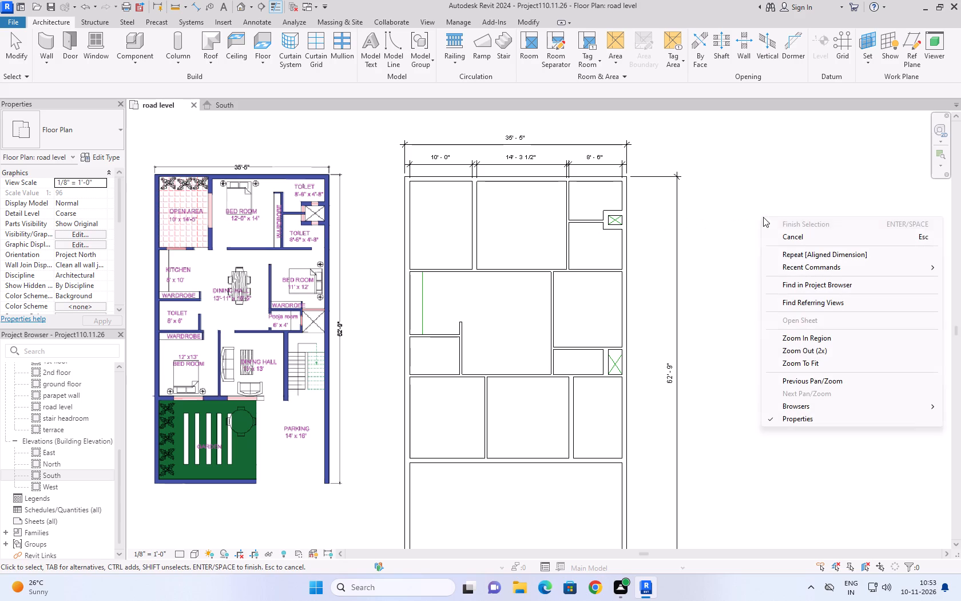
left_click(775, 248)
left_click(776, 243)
Place inward-opening Single-Flush 36" x 84" doors in the northeast toilets: north toilet's west wall and south toilet's south wall, each about 0'-6" from the corner.
type("dr")
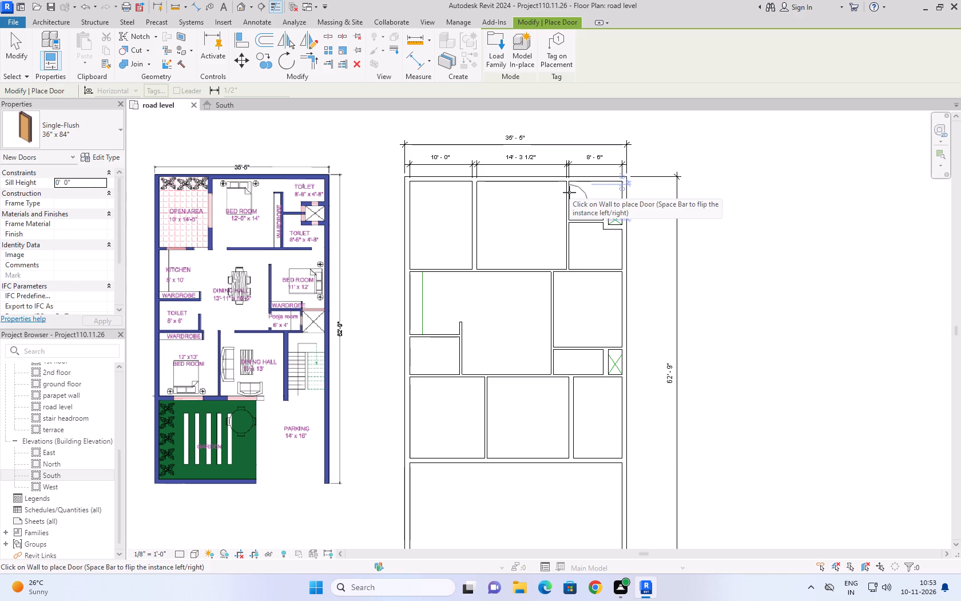
key("space")
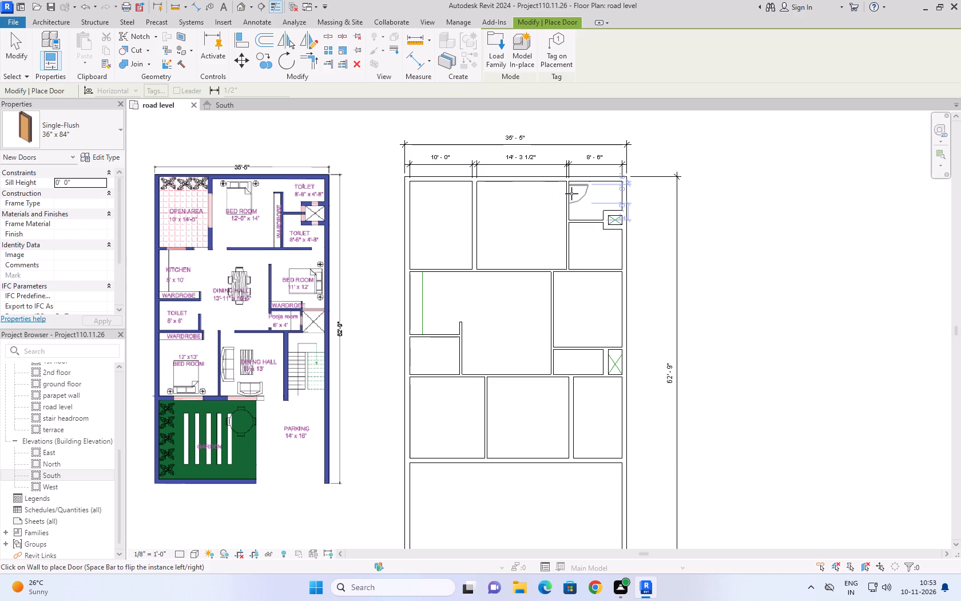
left_click(572, 195)
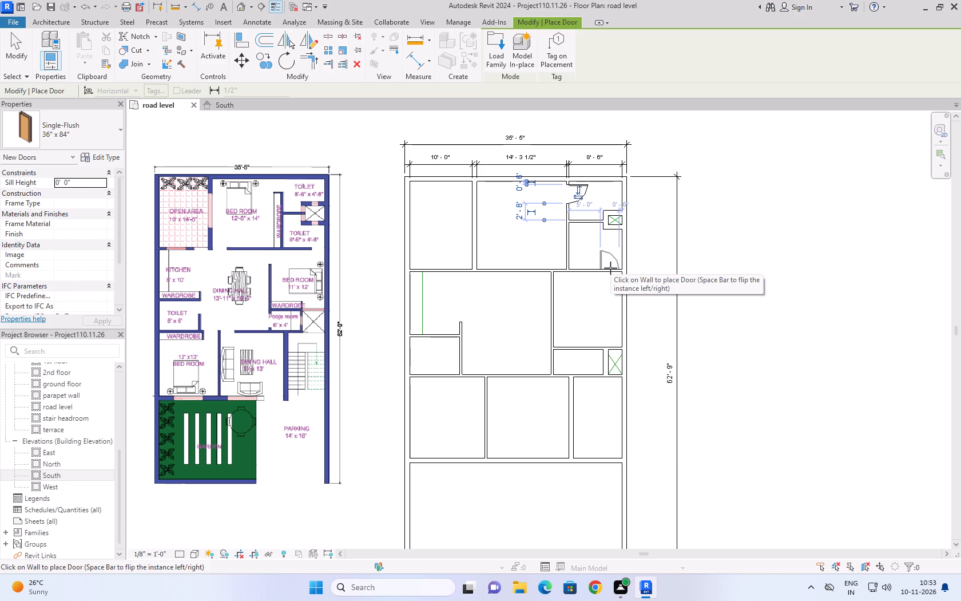
key("space")
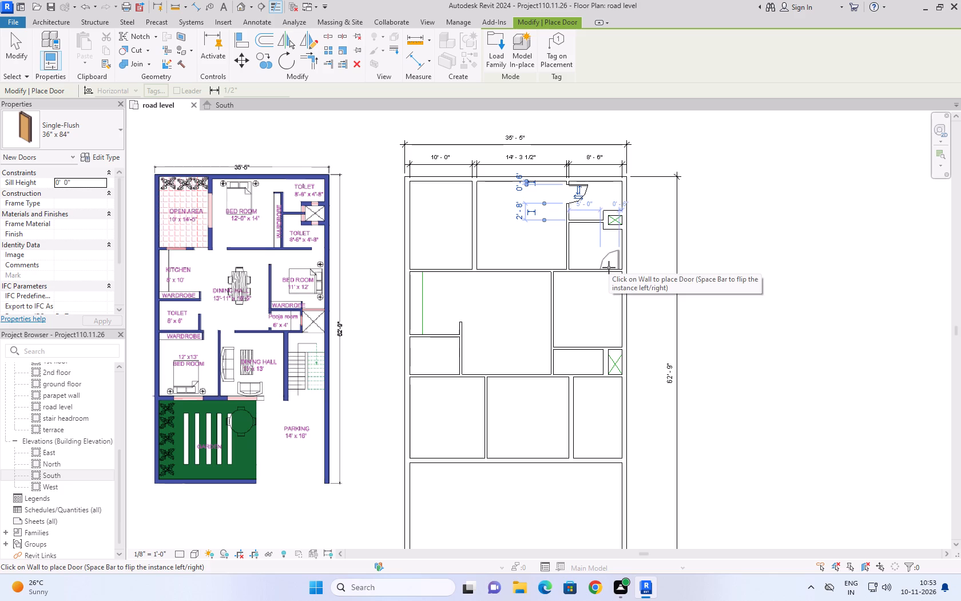
left_click(609, 267)
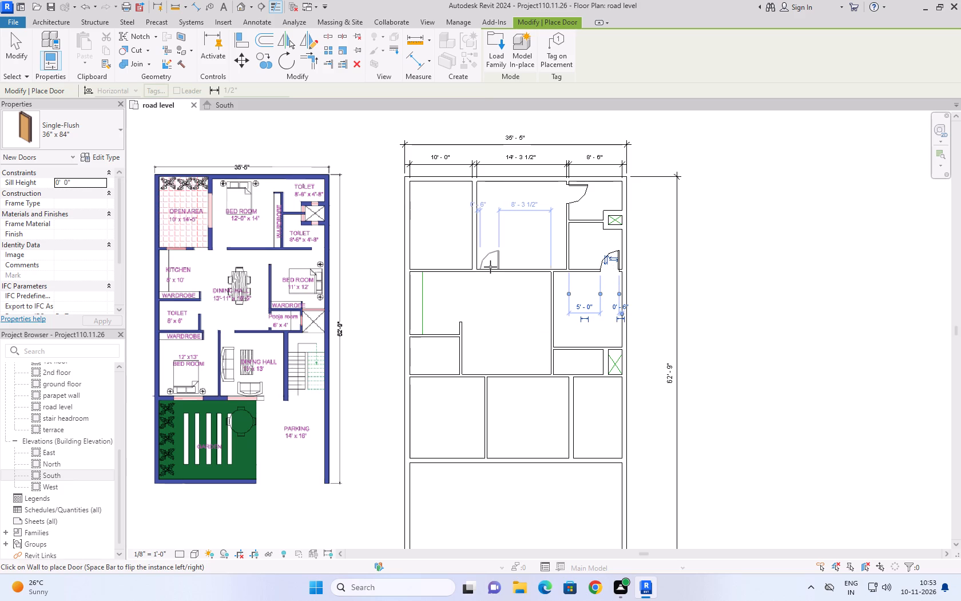
Place inward-opening 36" x 84" doors in the north bedroom's south wall and east bedroom's west wall, about 1'-0" from their west and north corners respectively.
key("space")
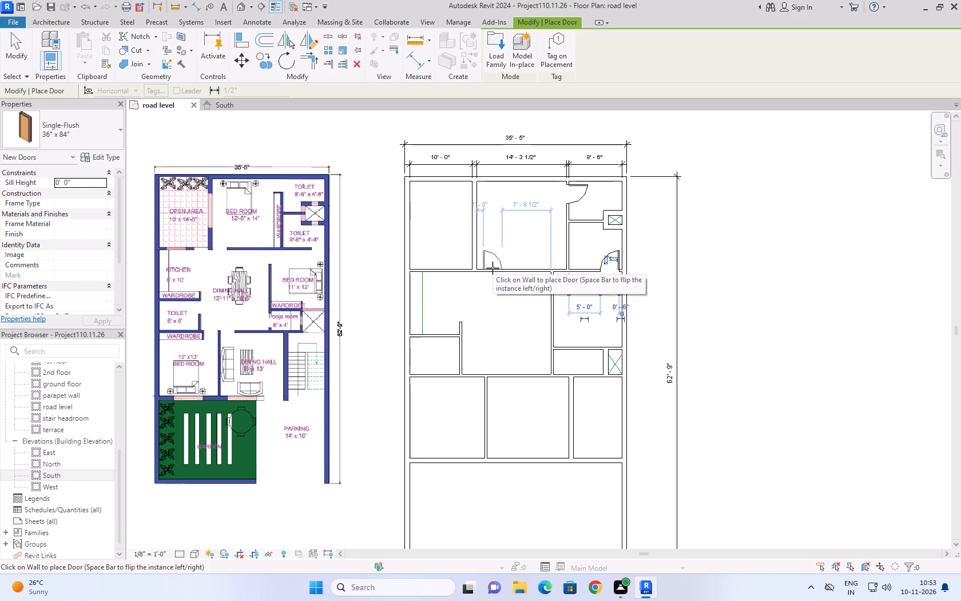
left_click(493, 268)
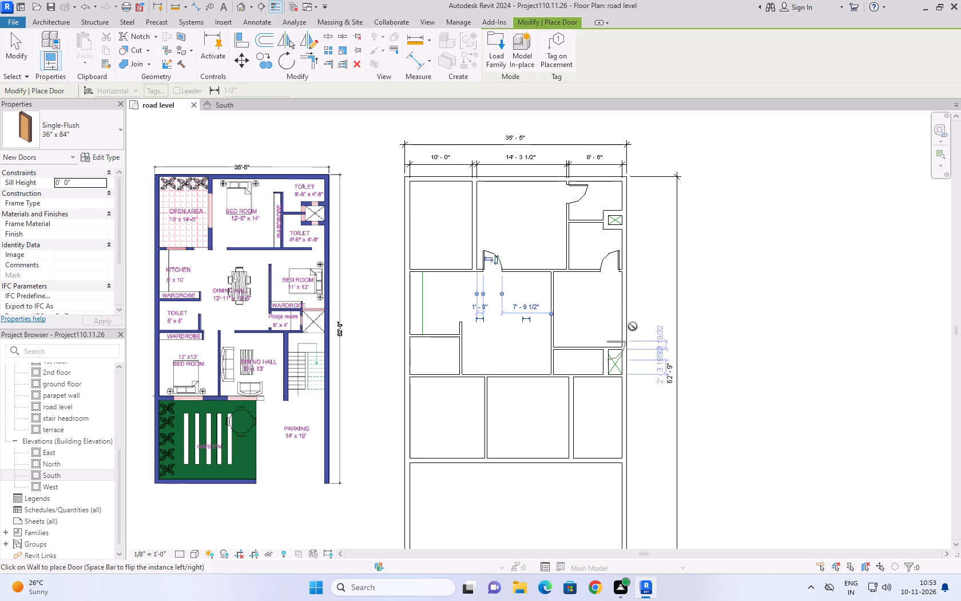
left_click(556, 286)
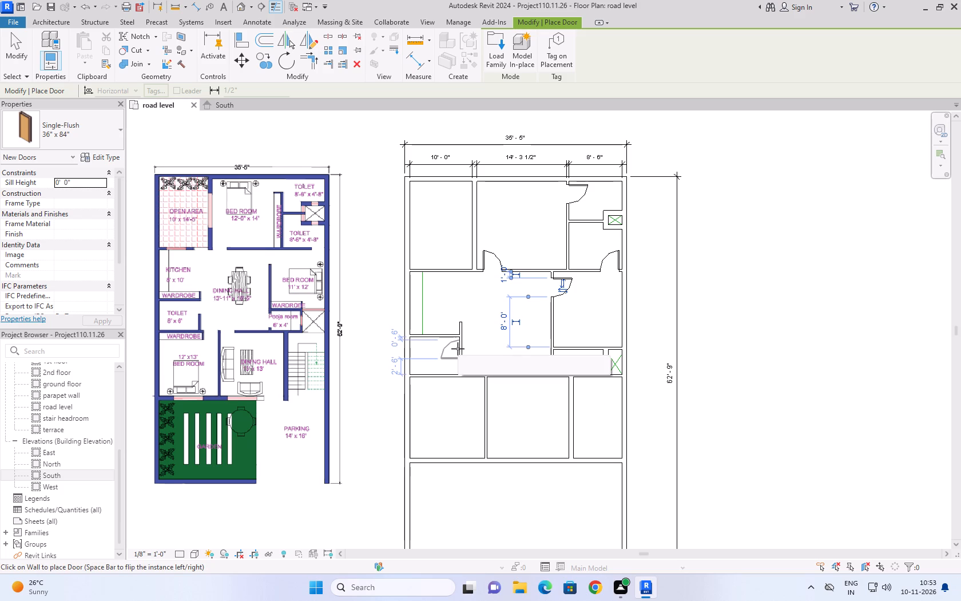
Place 36" x 84" doors in the west toilet's east wall, about 0'-6" from its north end, and the southwest bedroom's north wall near its east end.
key("space")
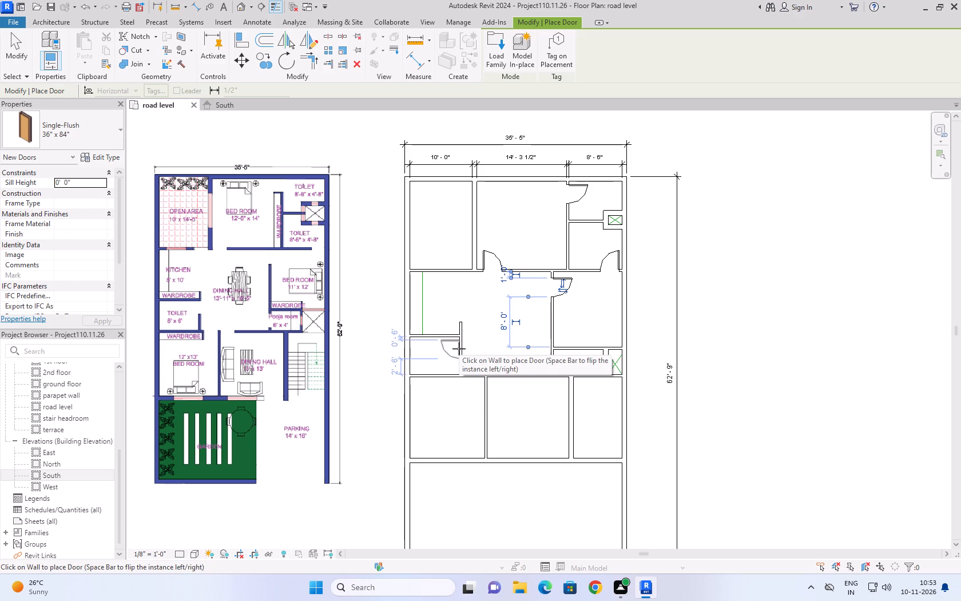
left_click(459, 349)
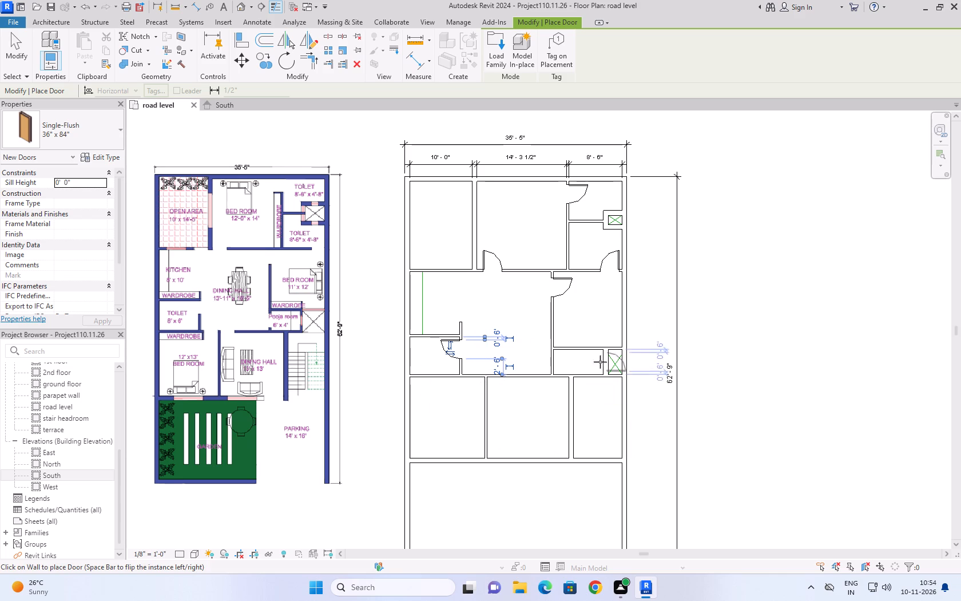
key("space")
left_click(475, 376)
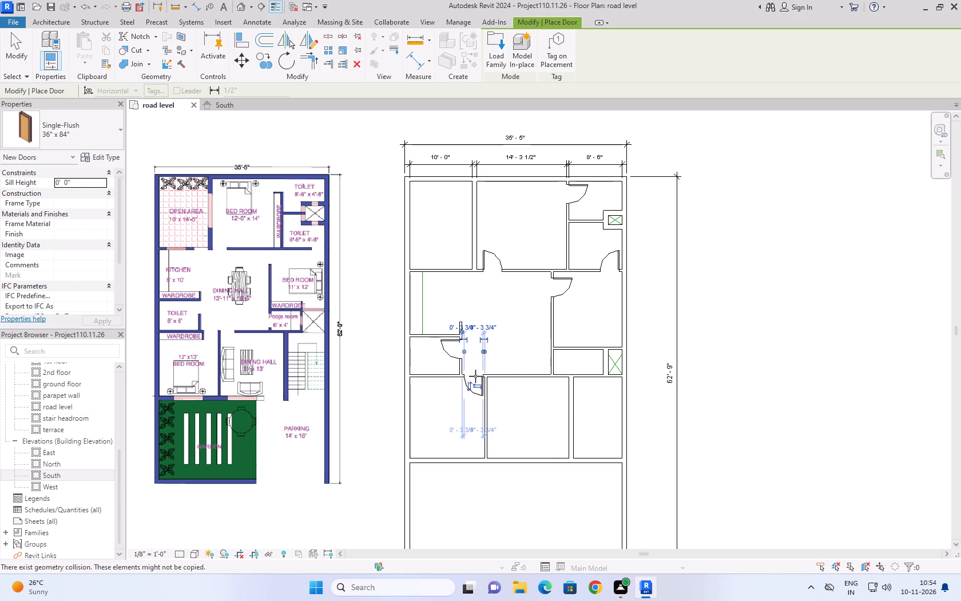
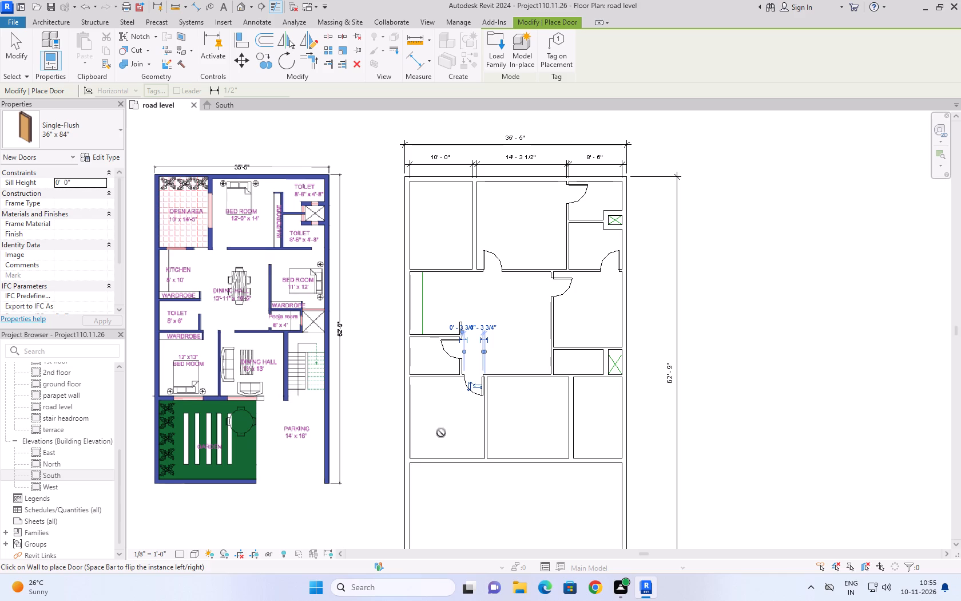
Place a Single-Flush 36" x 84" door in the south dining hall's north wall, about 0'-4" from its west corner, swinging into that hall.
key("Escape")
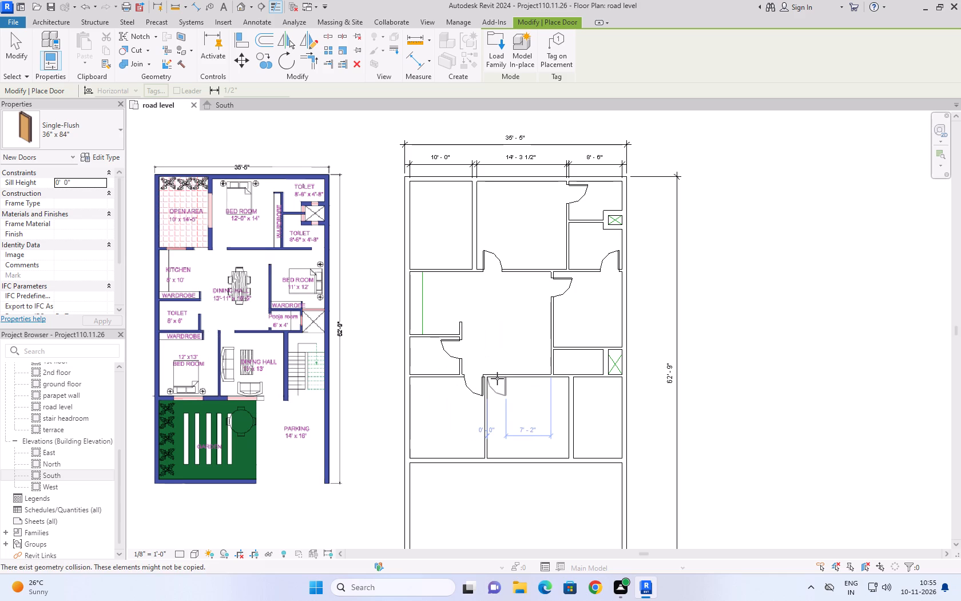
scroll(499, 379, "up", 3)
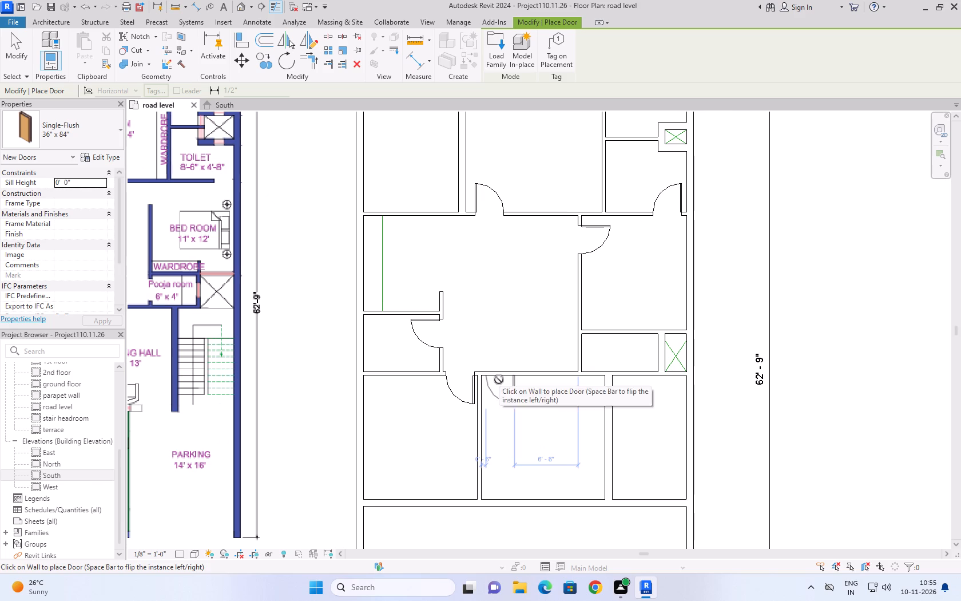
key("space")
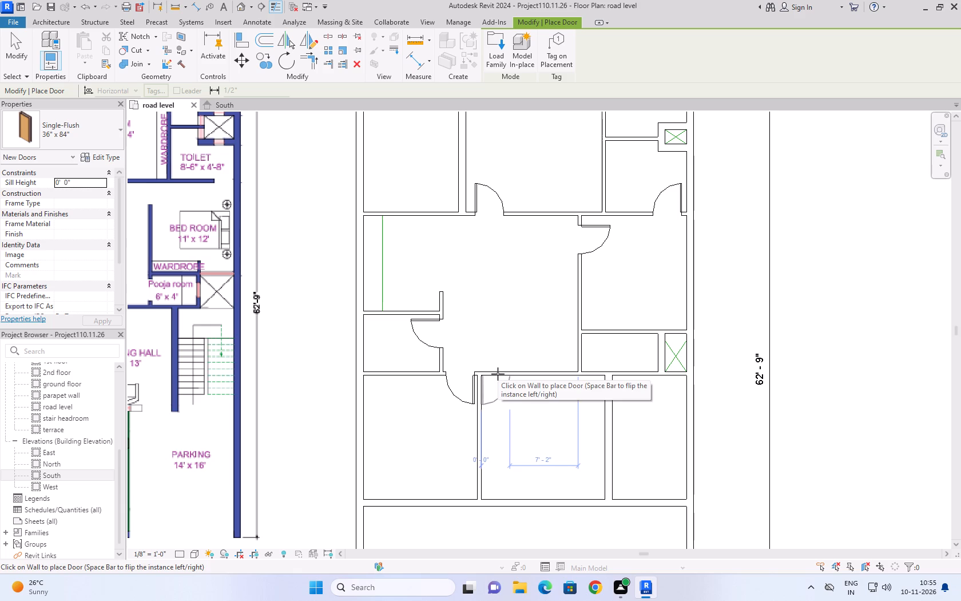
scroll(498, 374, "up", 5)
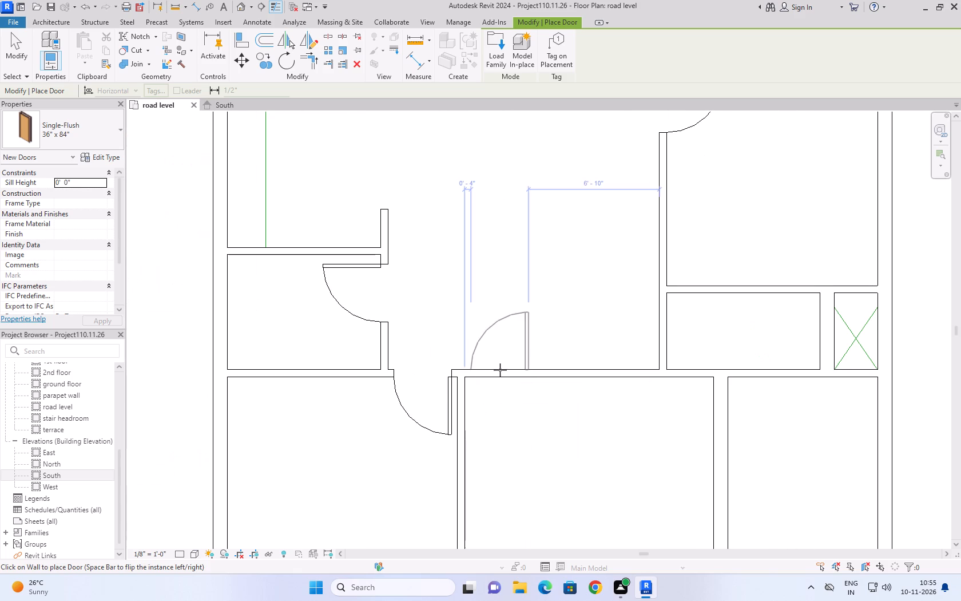
left_click(500, 379)
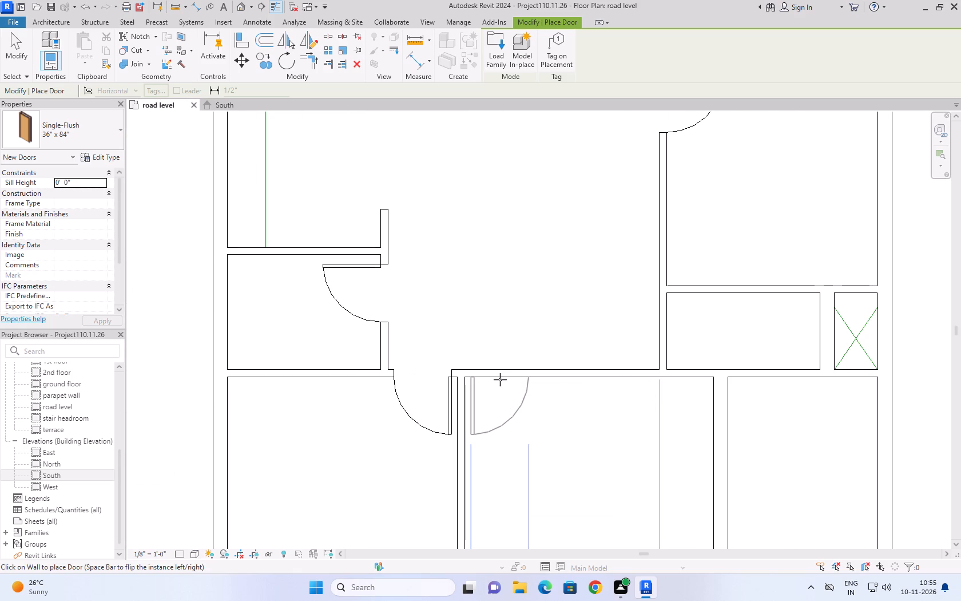
Place a 36" x 84" door in the pooja room's west wall, about 0'-6" from each end, swinging into the room.
scroll(500, 379, "down", 5)
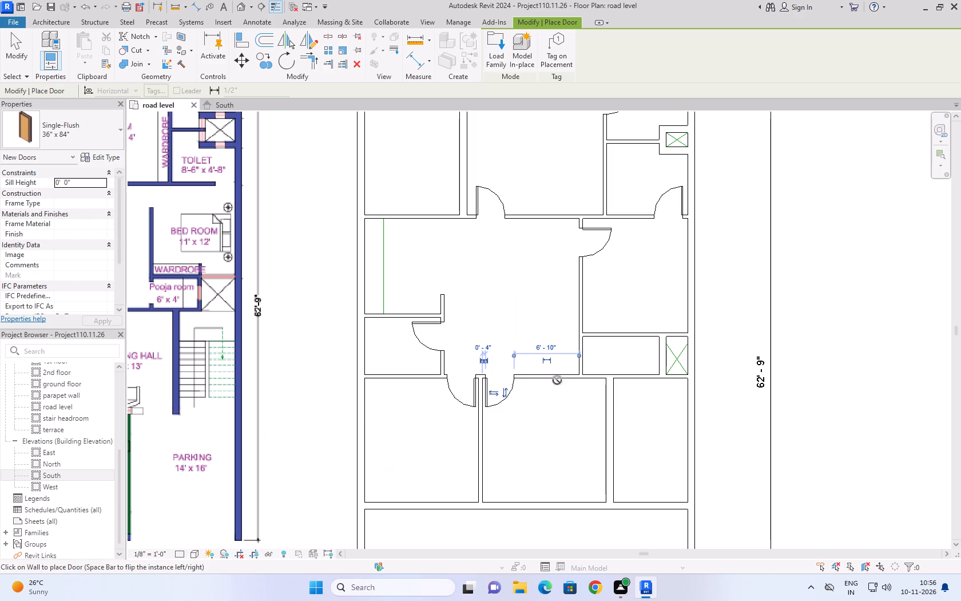
scroll(562, 355, "down", 3)
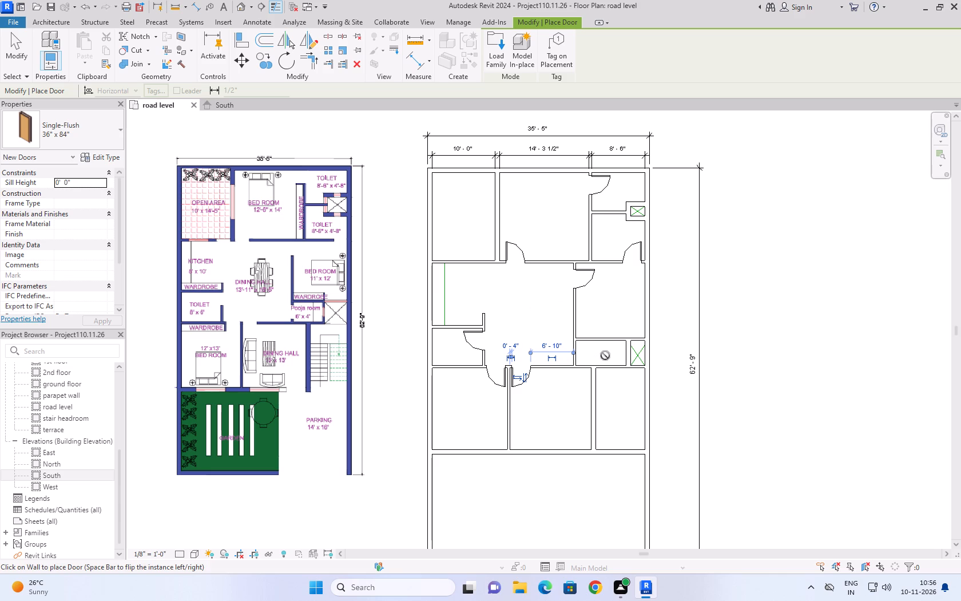
scroll(606, 356, "up", 4)
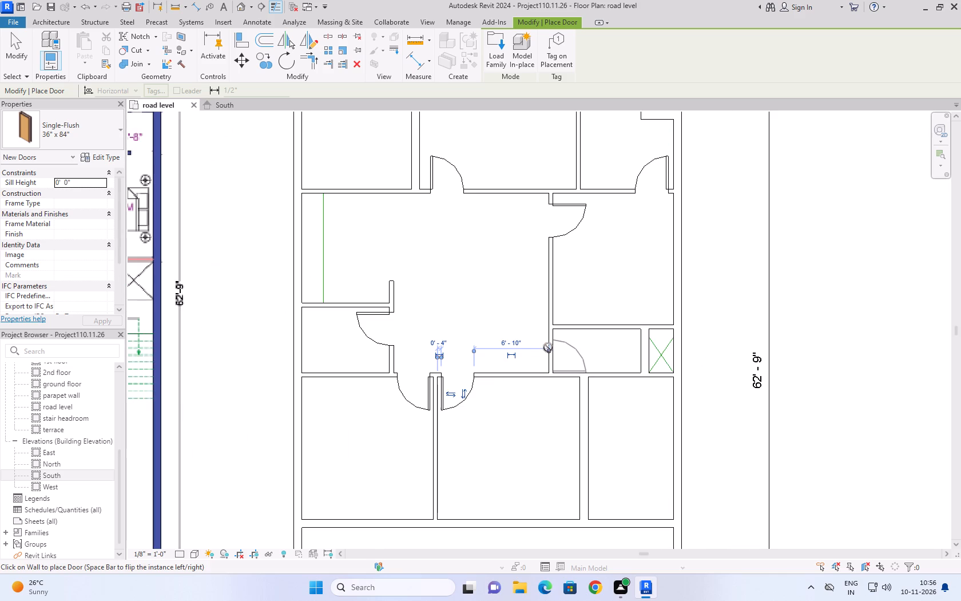
scroll(549, 346, "down", 2)
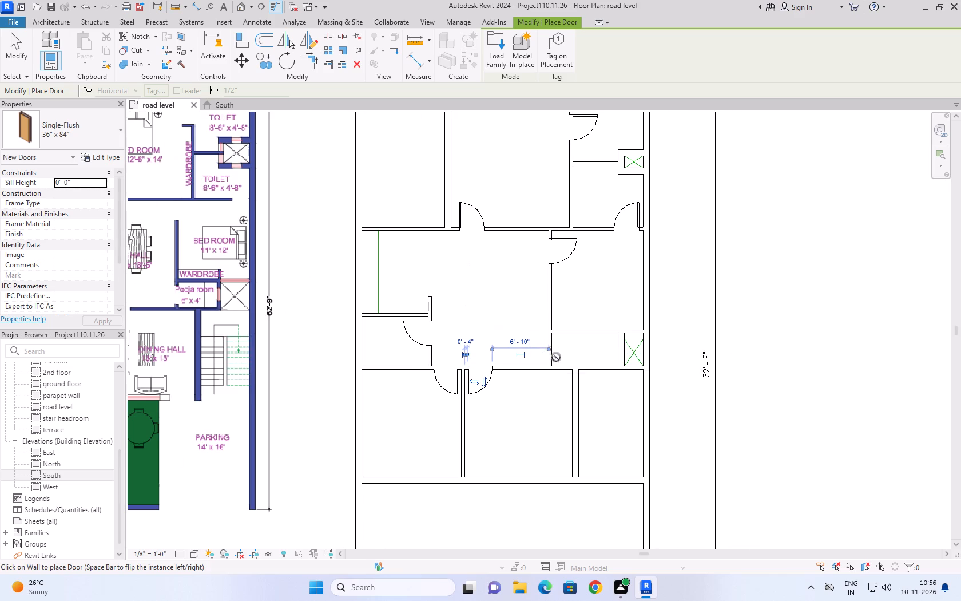
scroll(556, 357, "up", 4)
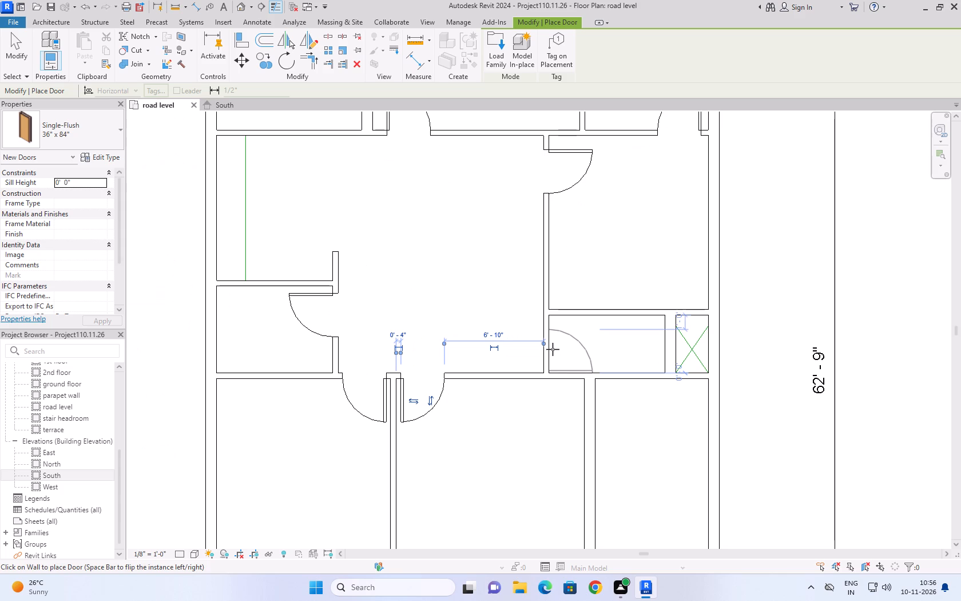
left_click(550, 346)
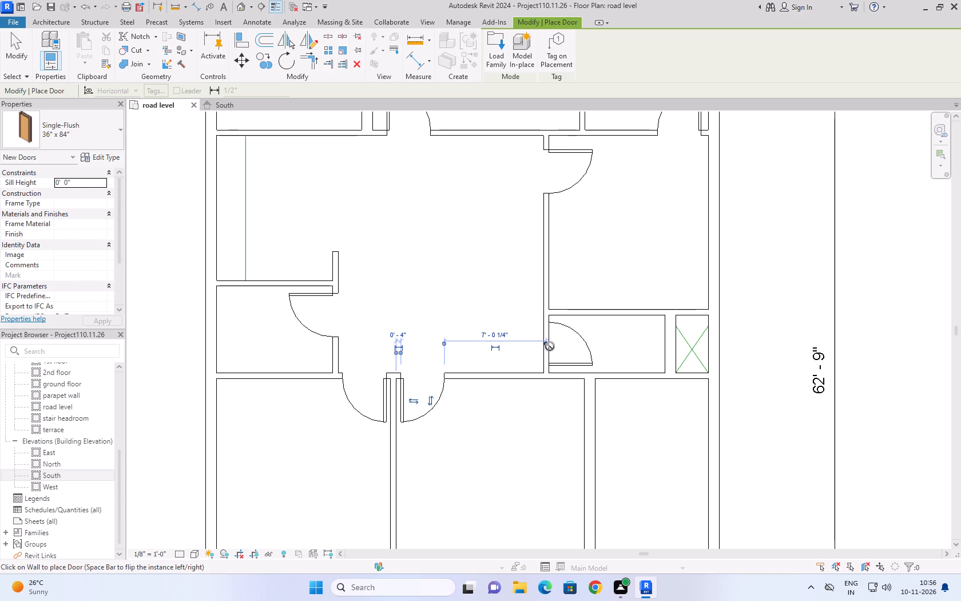
left_click(550, 347)
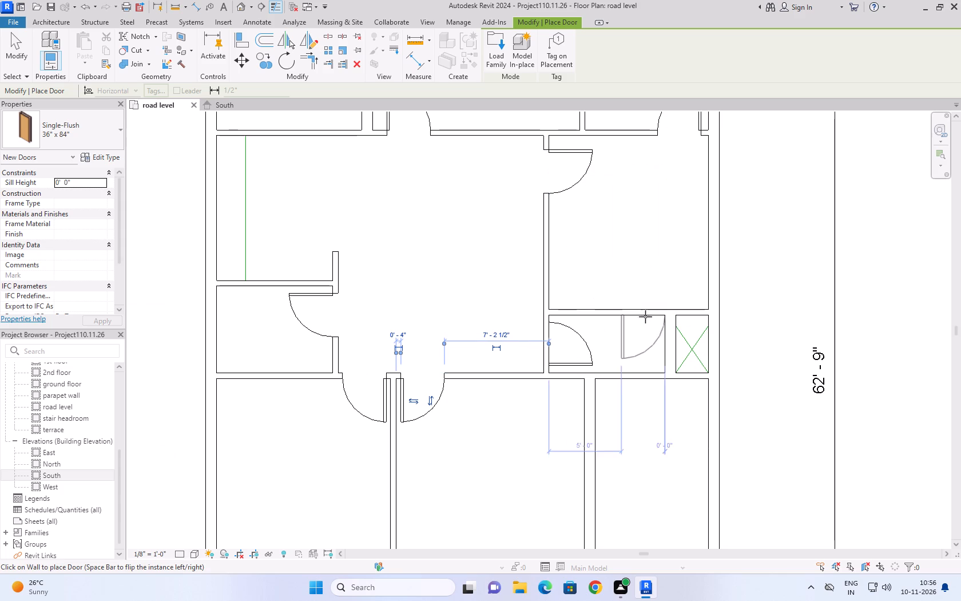
key("Escape")
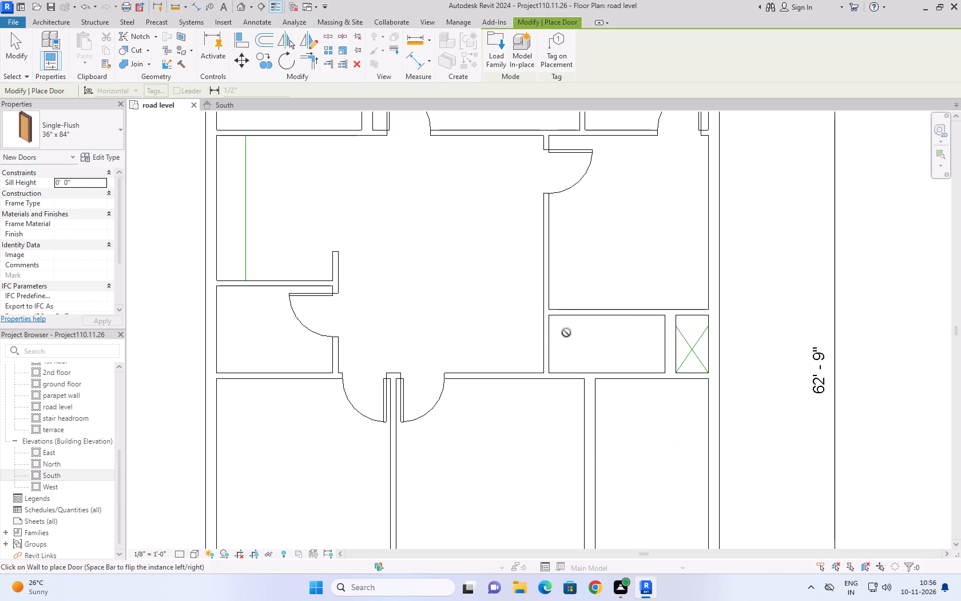
left_click(546, 341)
Place a 36" x 84" door in the wall between open area and kitchen, about 0'-6" from the east corner, swinging into the open area.
scroll(733, 280, "down", 3)
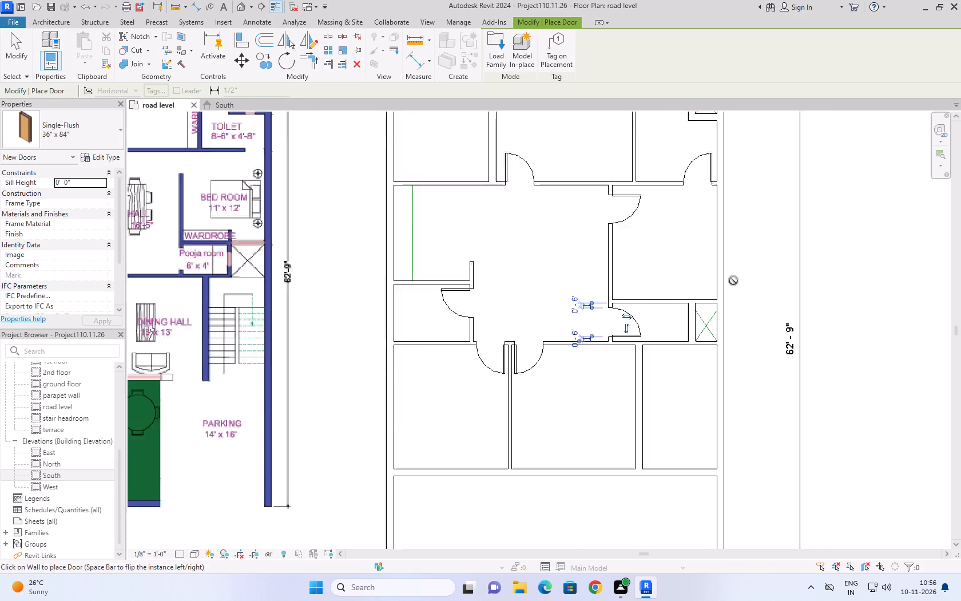
scroll(733, 280, "down", 1)
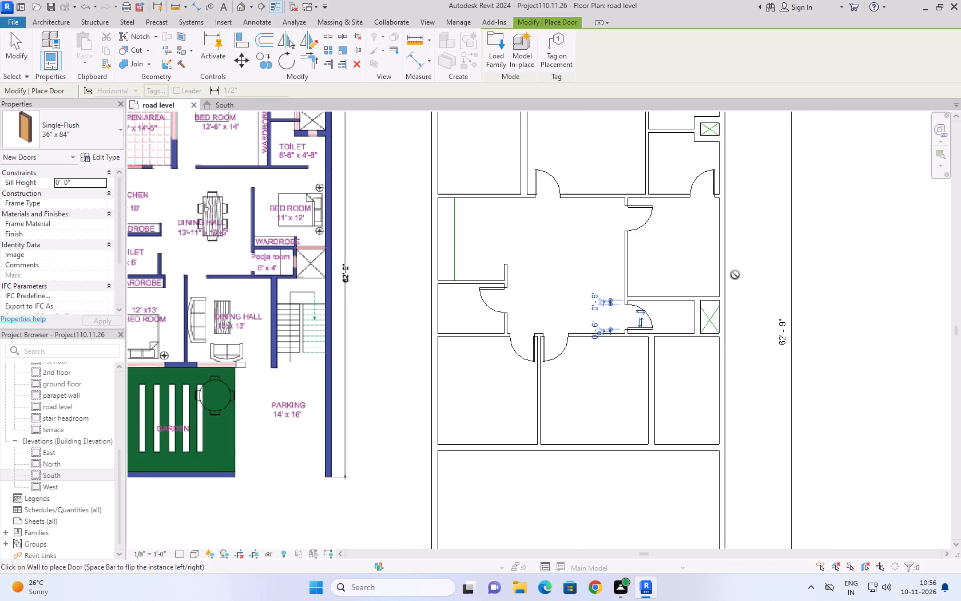
scroll(735, 275, "down", 1)
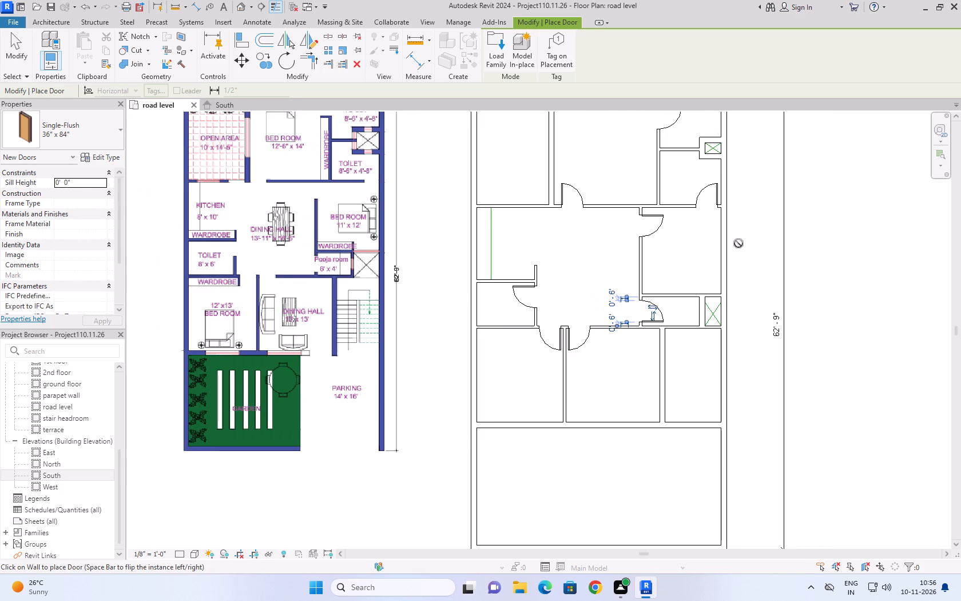
middle_click_drag(738, 243, 709, 288)
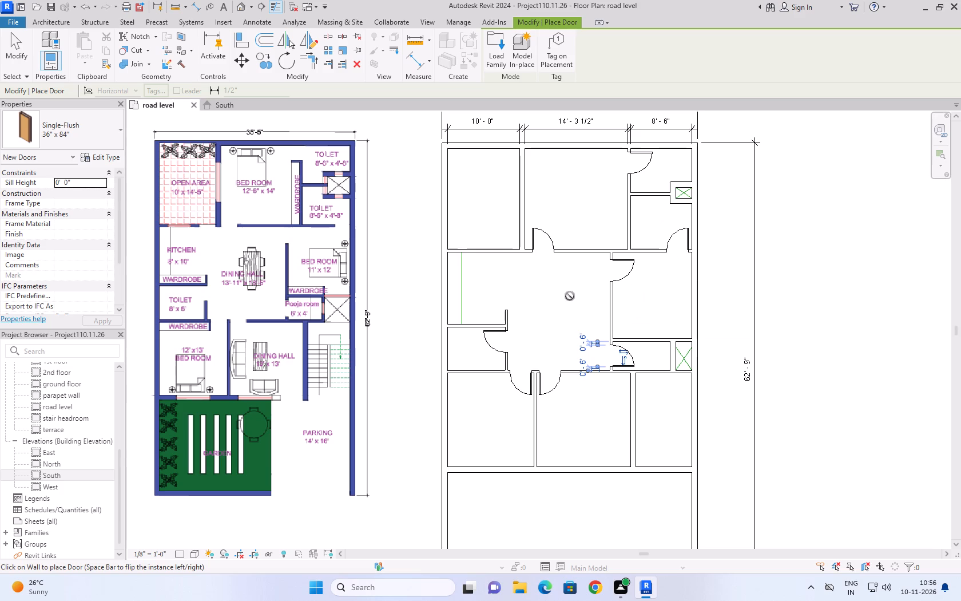
left_click(505, 247)
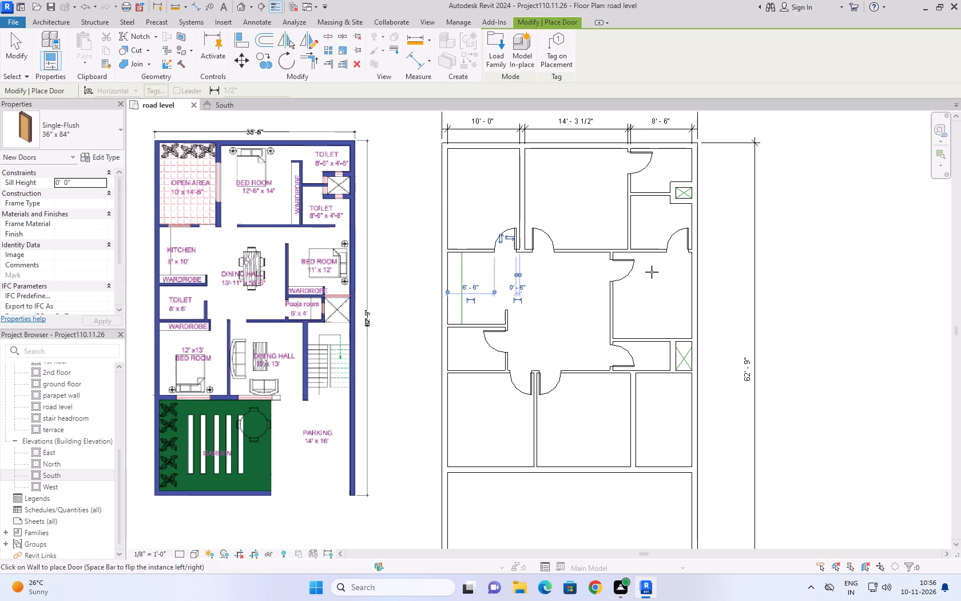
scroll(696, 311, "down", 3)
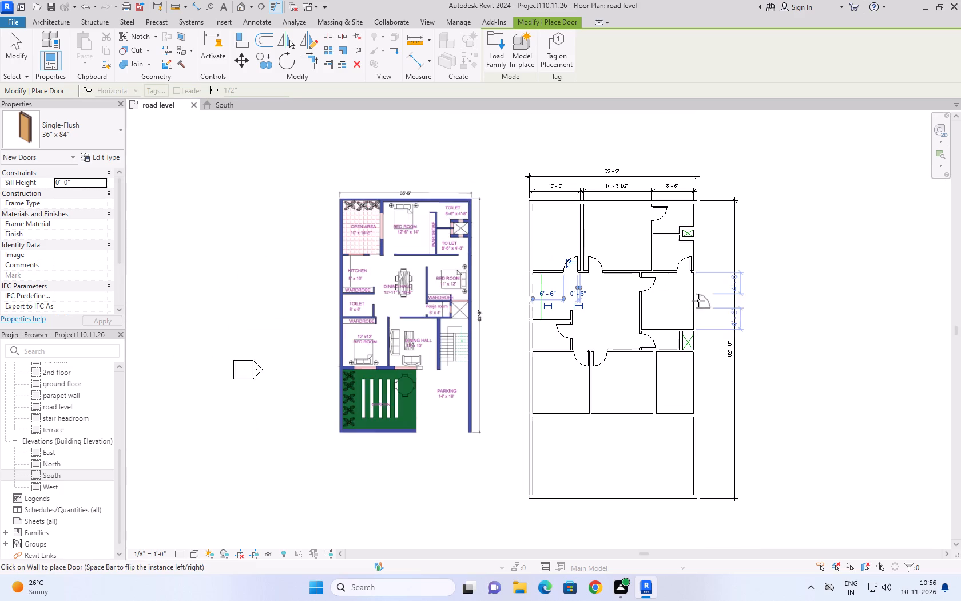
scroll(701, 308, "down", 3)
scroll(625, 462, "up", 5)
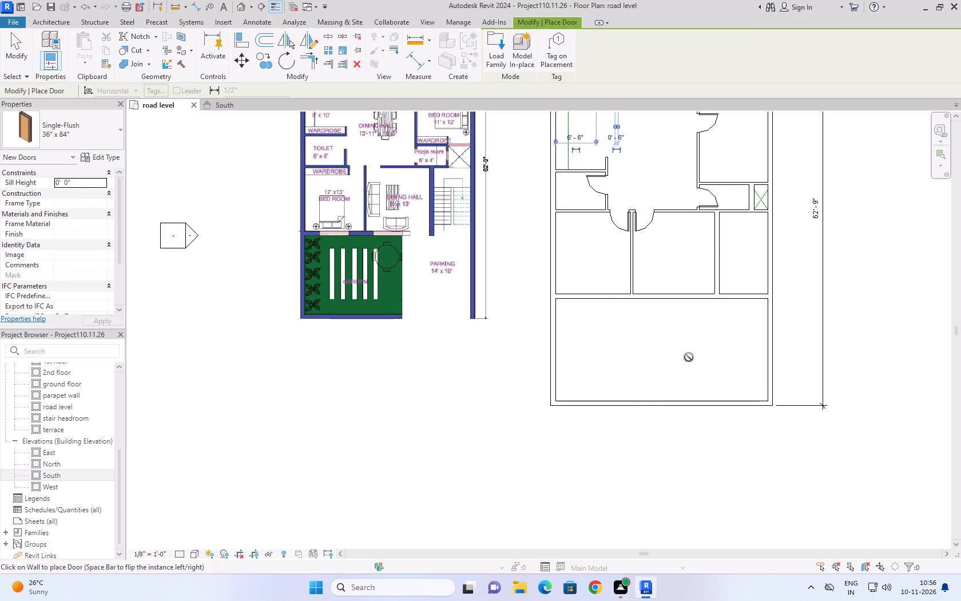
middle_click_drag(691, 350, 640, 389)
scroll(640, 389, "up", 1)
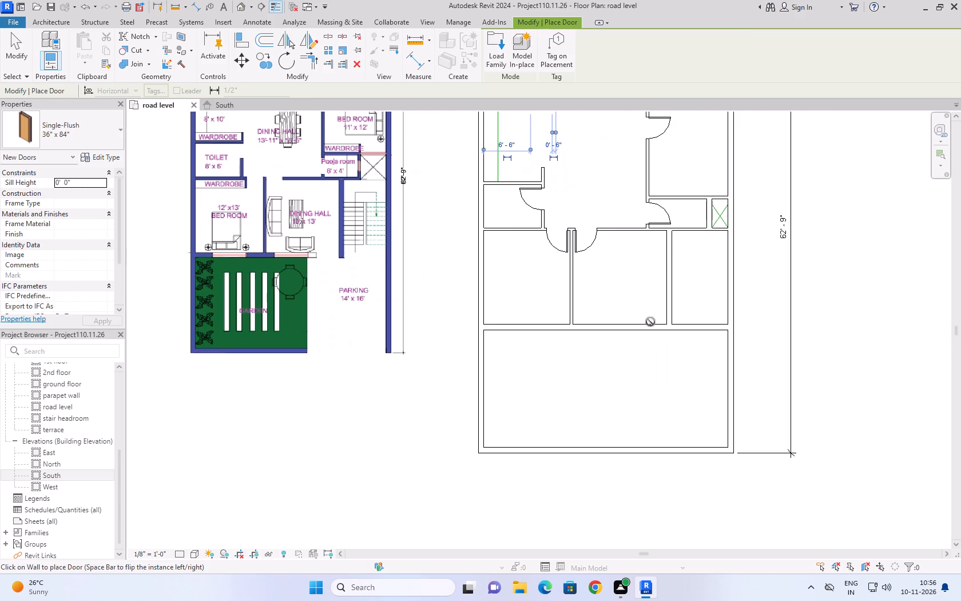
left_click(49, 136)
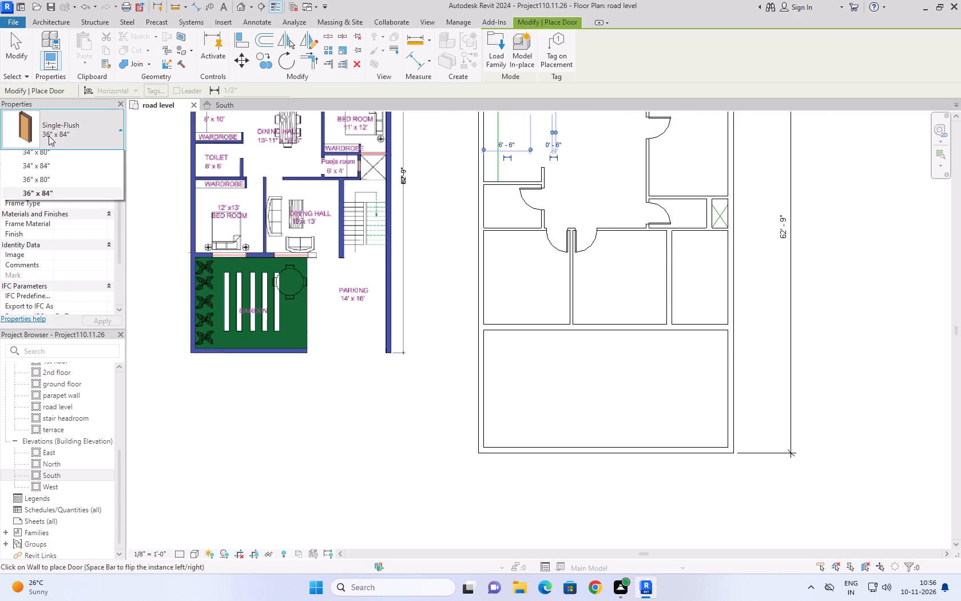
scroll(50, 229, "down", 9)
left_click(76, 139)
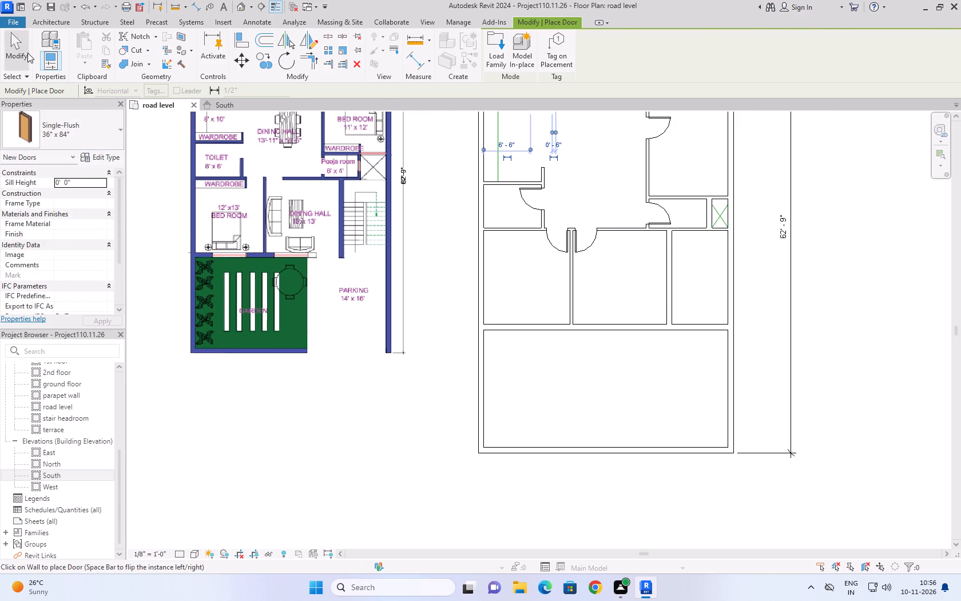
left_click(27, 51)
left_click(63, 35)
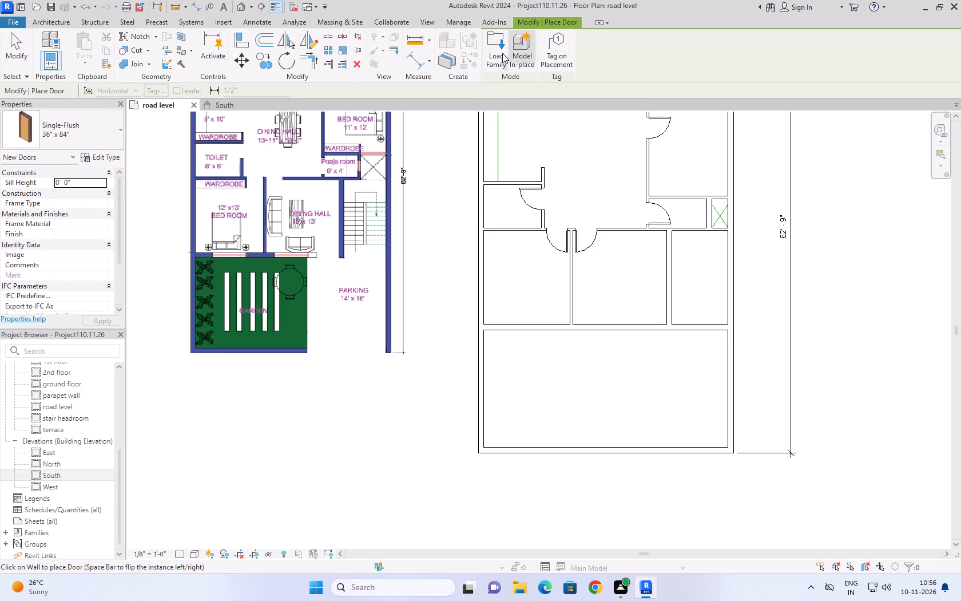
Load the first of the two Aluprof_MB-79N-SI_PanelDoor_AD24 door families from the US Residential doors library.
left_click(502, 53)
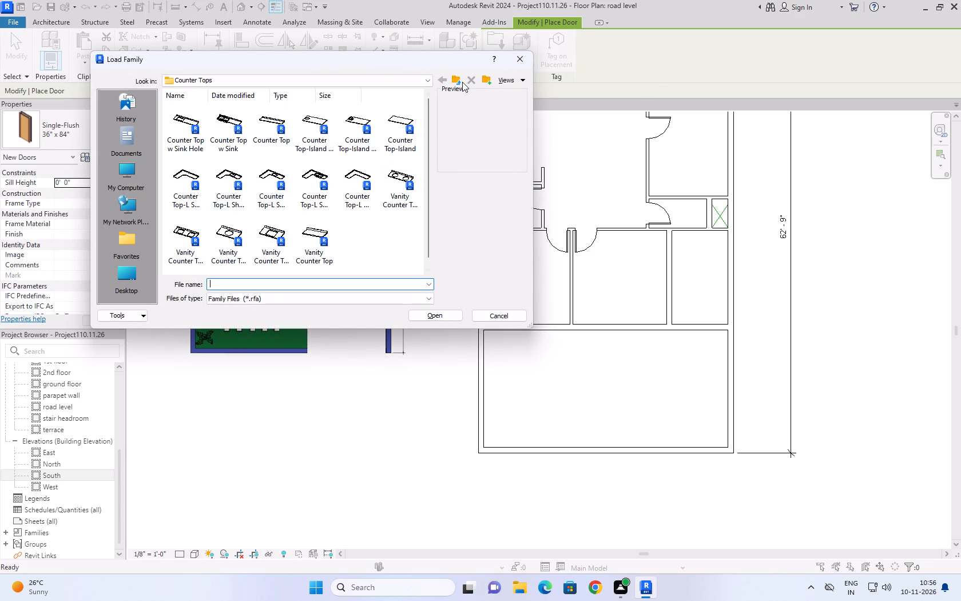
double_click(462, 81)
left_click(460, 78)
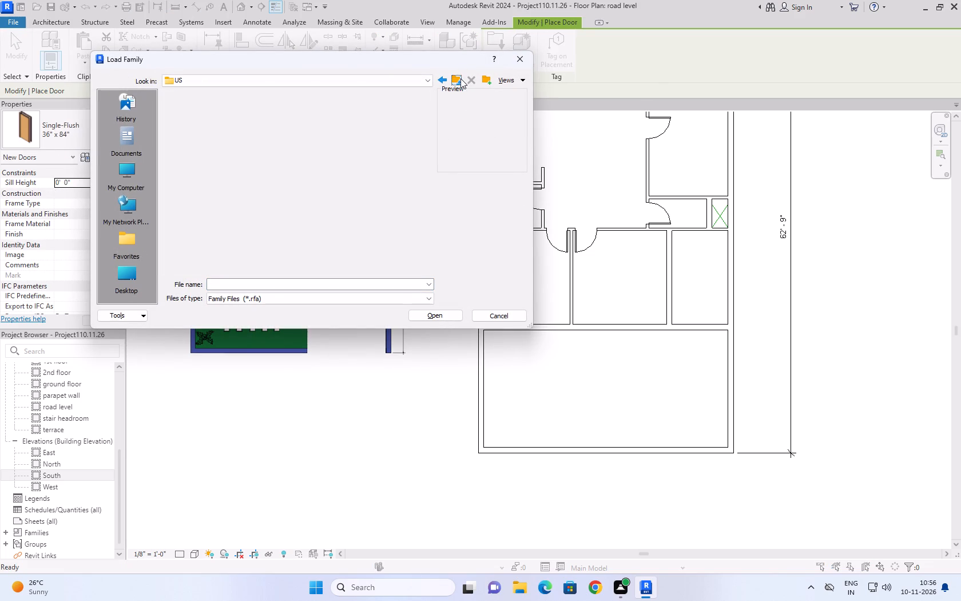
double_click(331, 180)
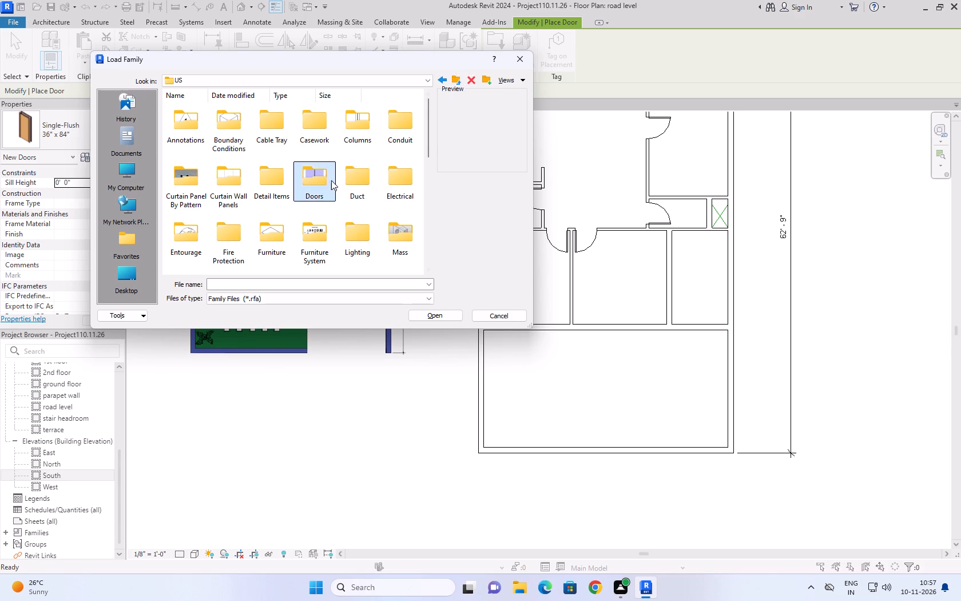
left_click(265, 187)
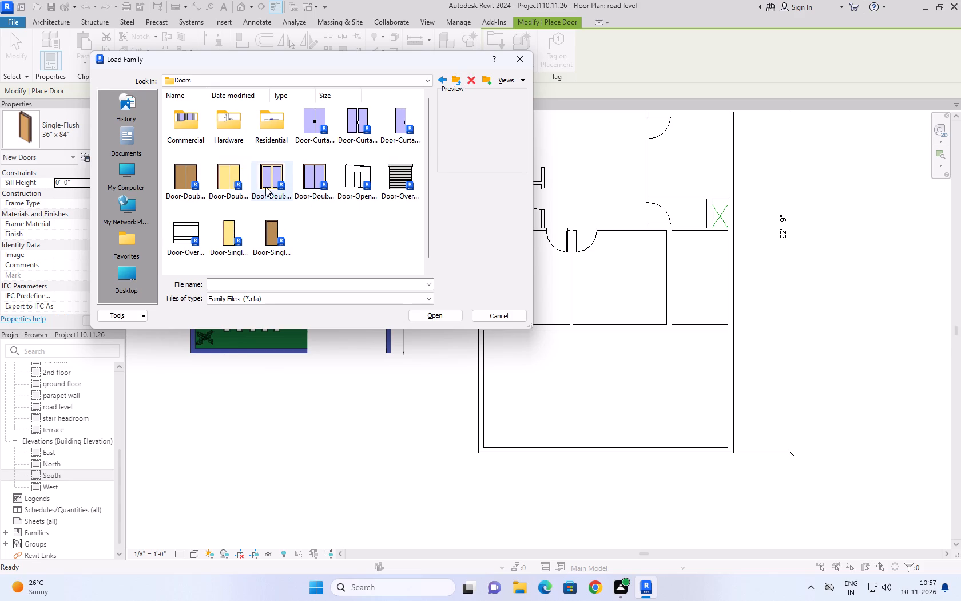
left_click(366, 115)
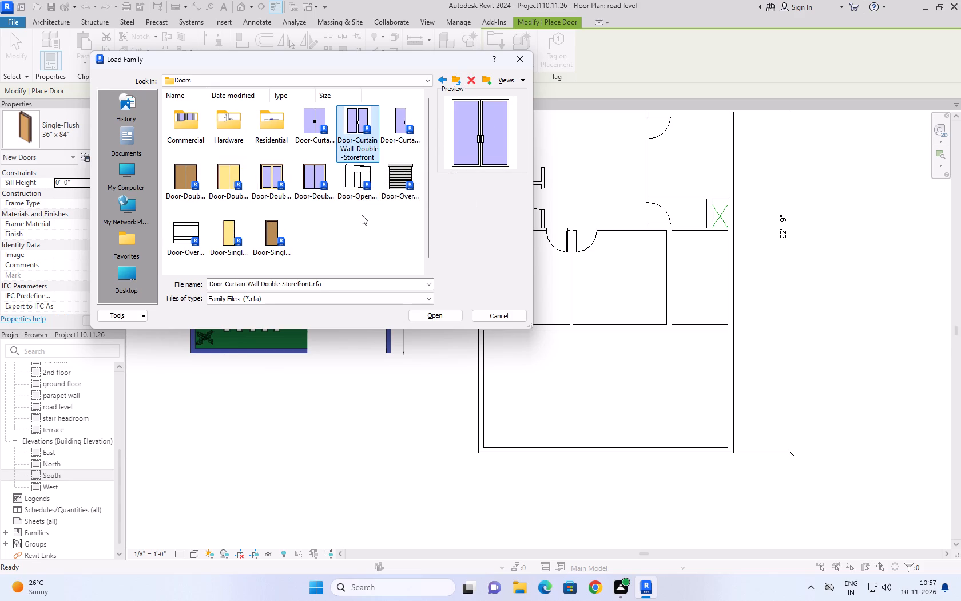
double_click(263, 113)
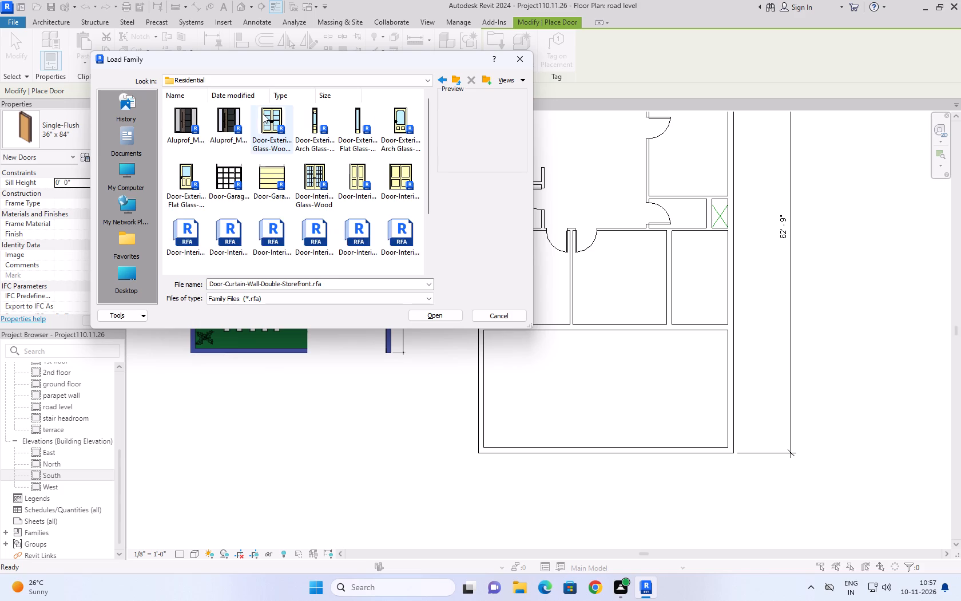
left_click(316, 171)
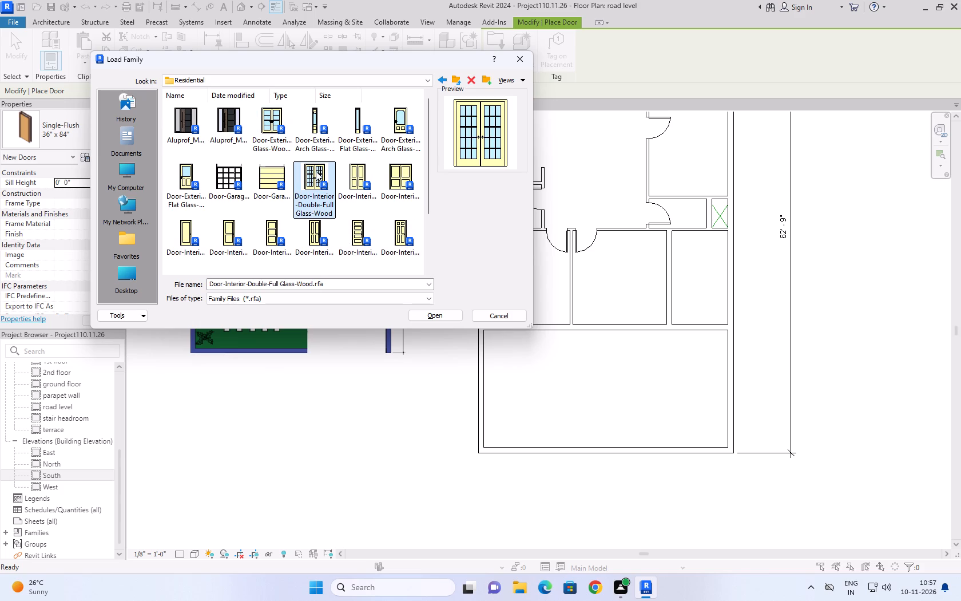
left_click(227, 109)
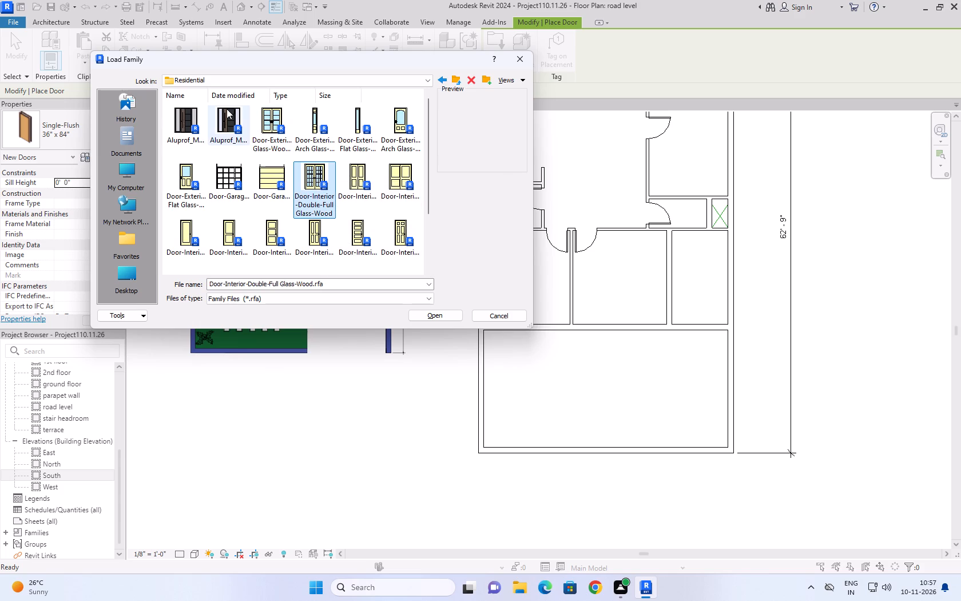
left_click(184, 121)
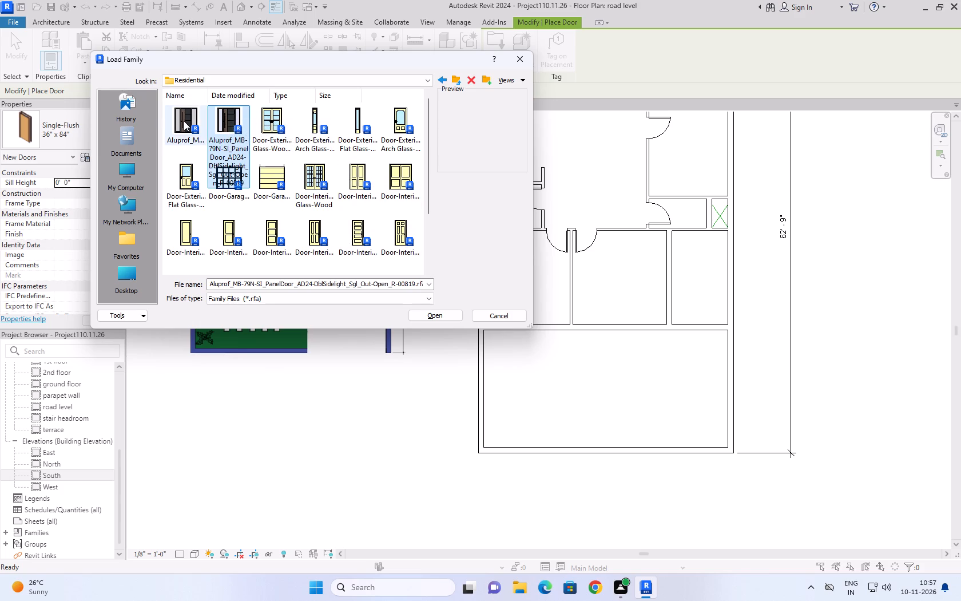
left_click(446, 317)
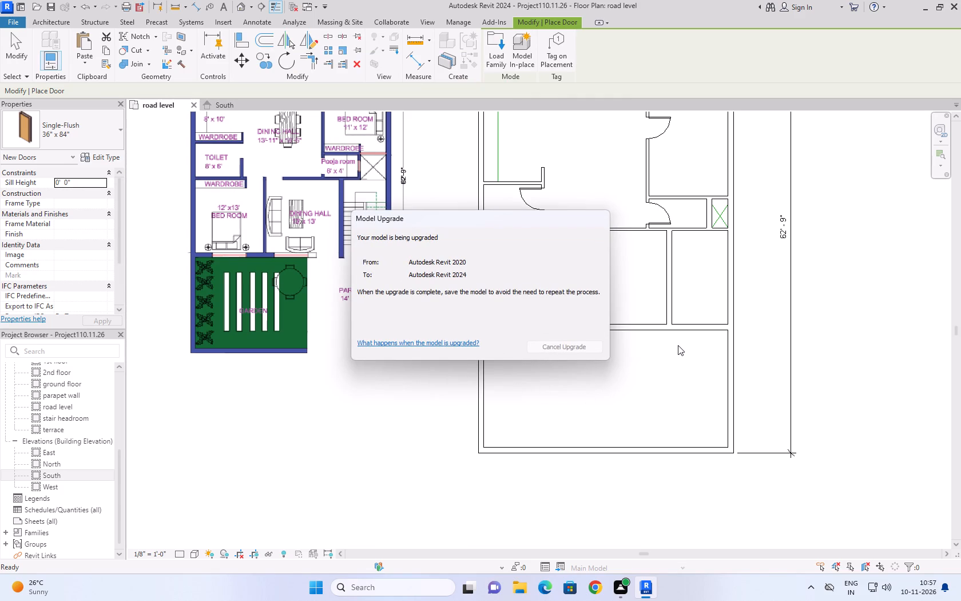
Place the Aluprof 900 x 2100 panel door in the south dining hall's south wall, about 0'-6" from its east corner, swinging inward.
left_click(641, 329)
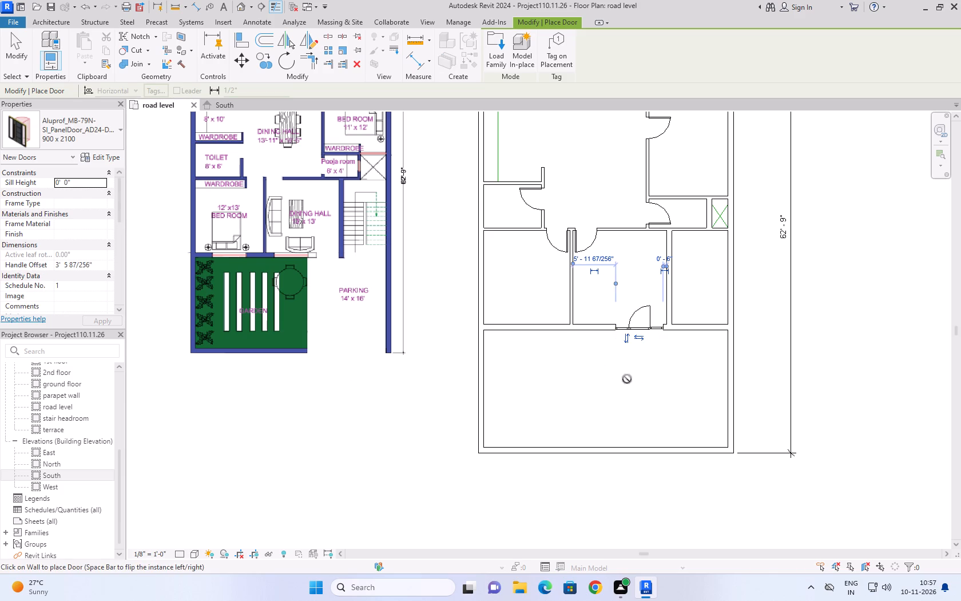
Place a 57" x 72" Window-Casement-Double in the wall between open area and north bedroom, about 3'-0" from the north wall.
scroll(605, 366, "down", 3)
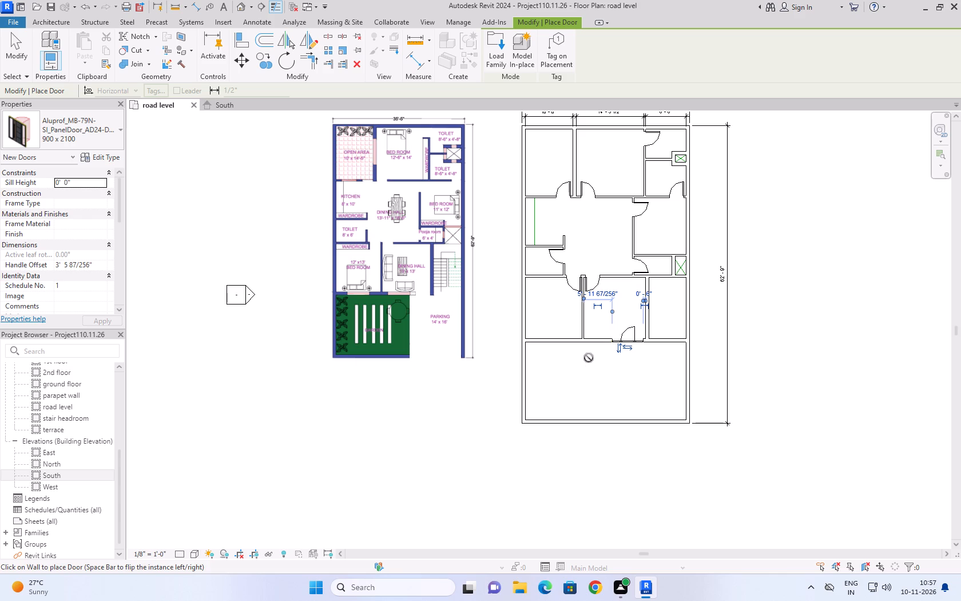
left_click(6, 60)
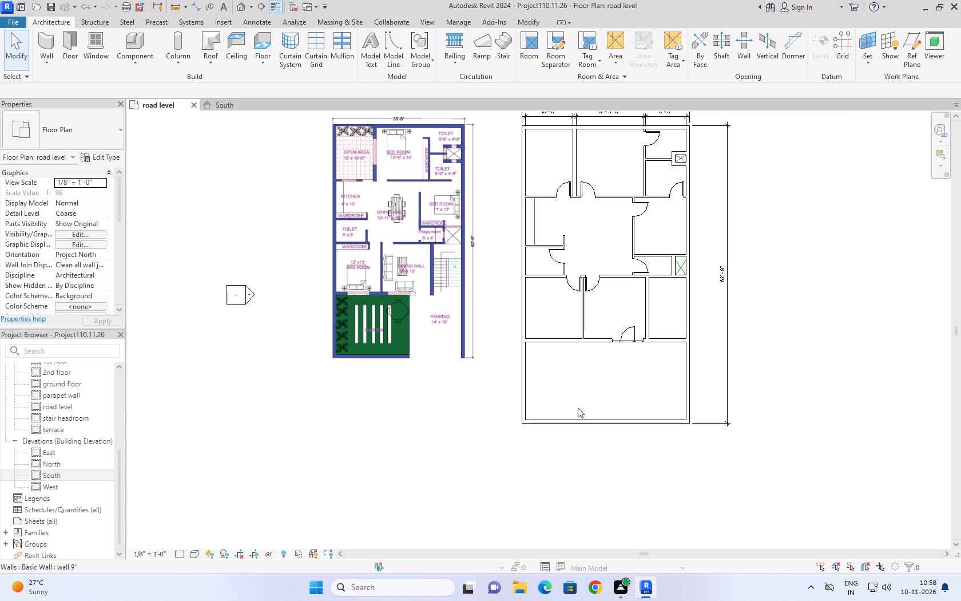
middle_click_drag(575, 405, 442, 457)
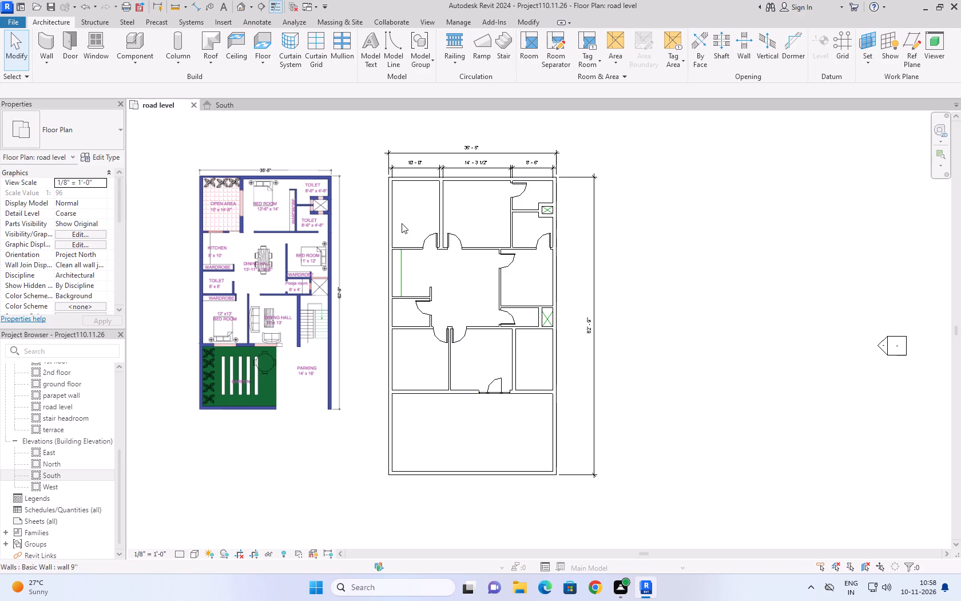
left_click(93, 50)
left_click(101, 115)
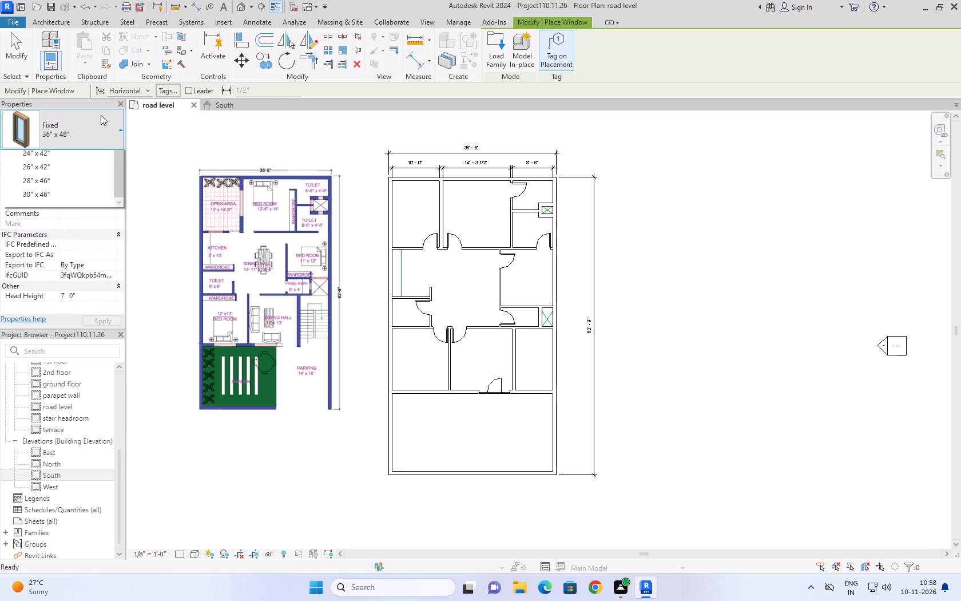
scroll(68, 312, "down", 7)
scroll(71, 373, "up", 1)
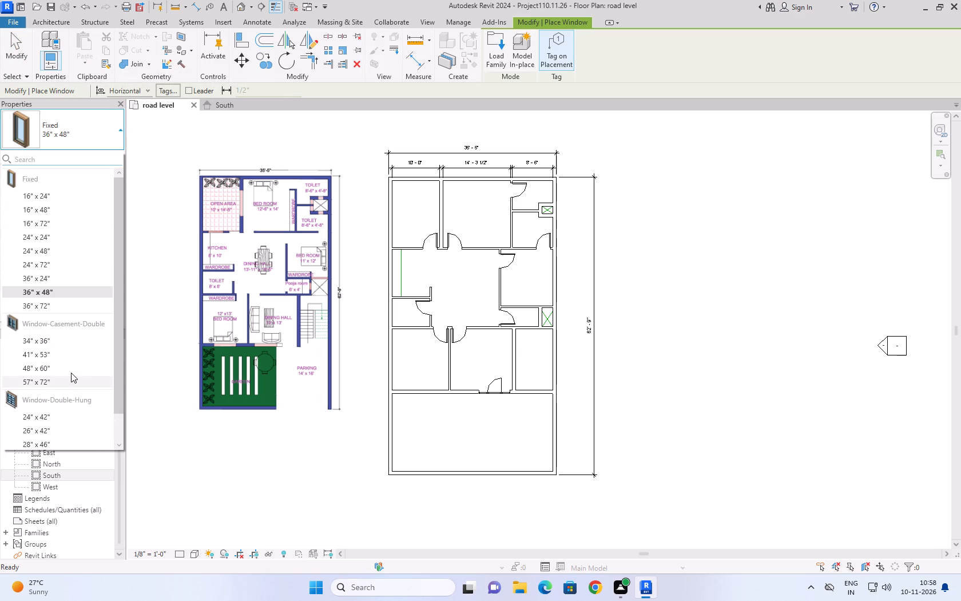
scroll(71, 373, "up", 5)
scroll(71, 365, "down", 5)
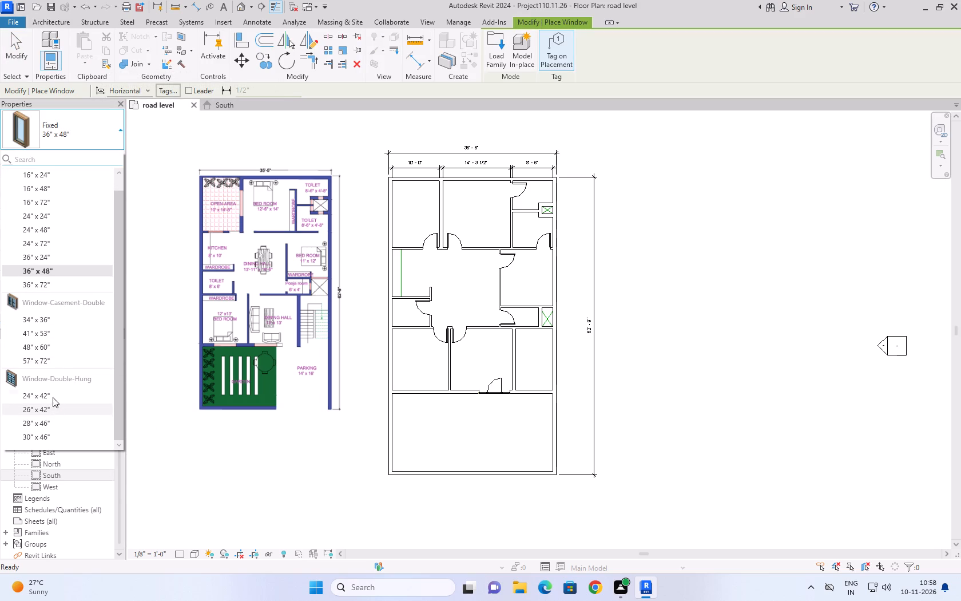
left_click(59, 341)
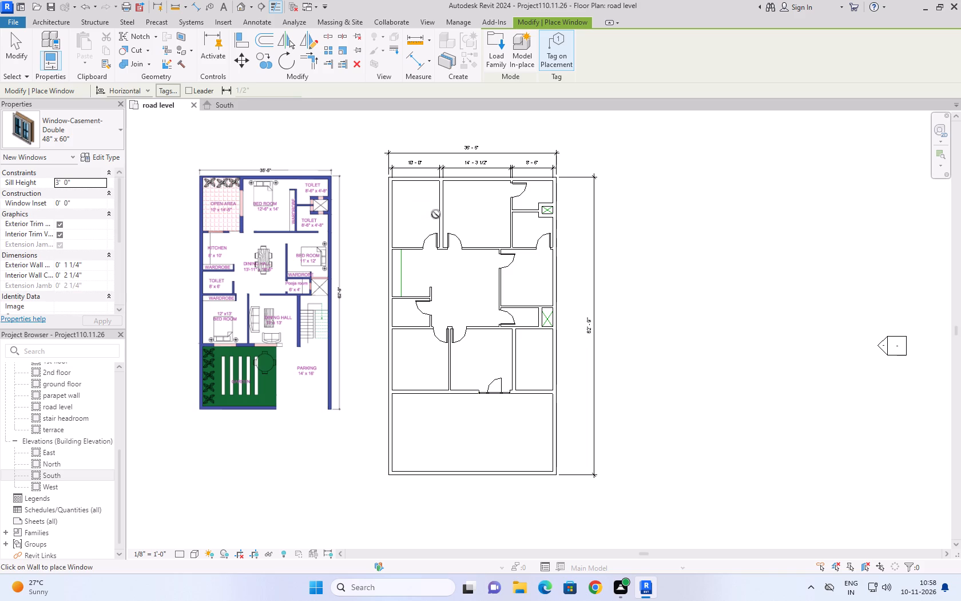
left_click(106, 136)
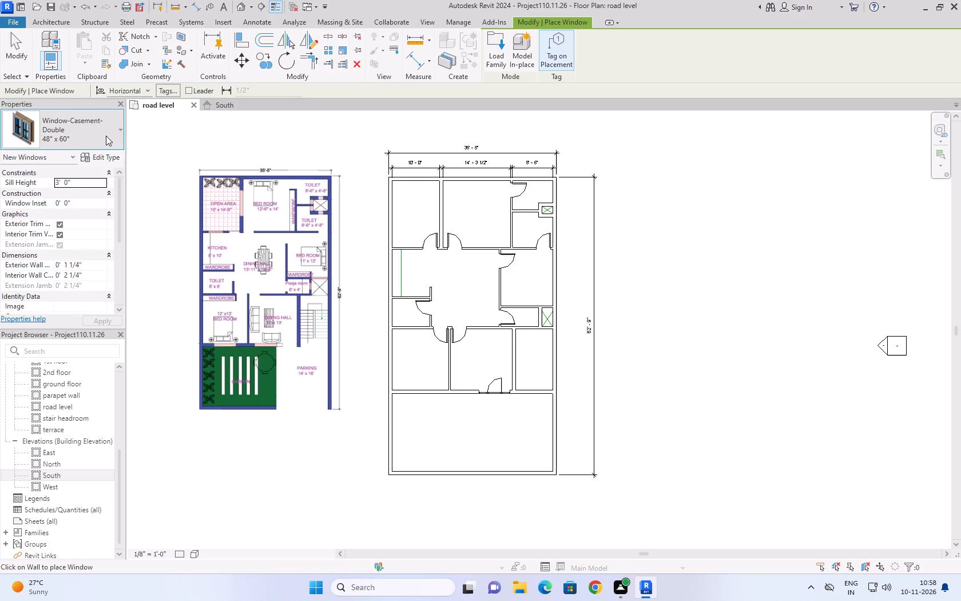
left_click(42, 331)
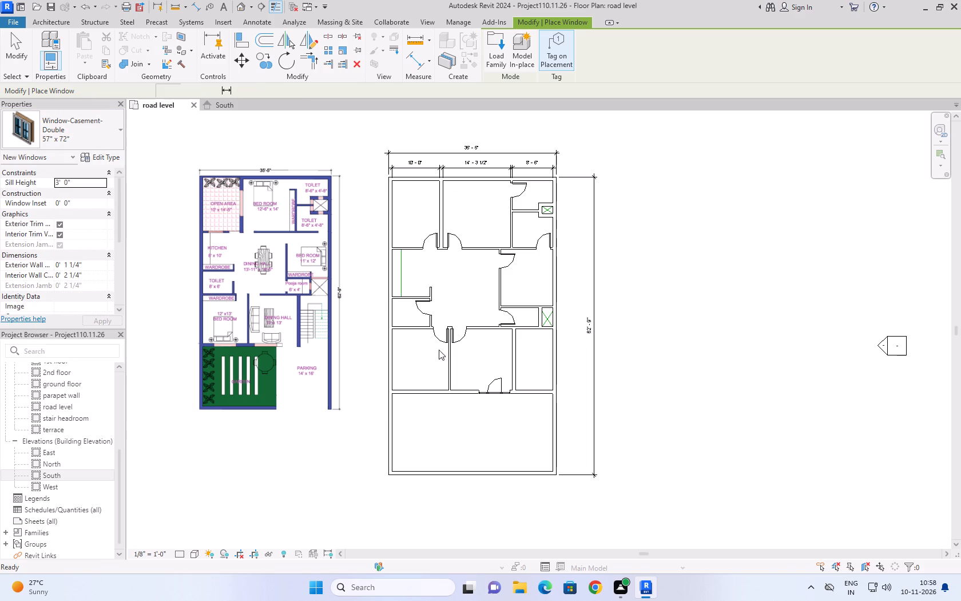
left_click(438, 206)
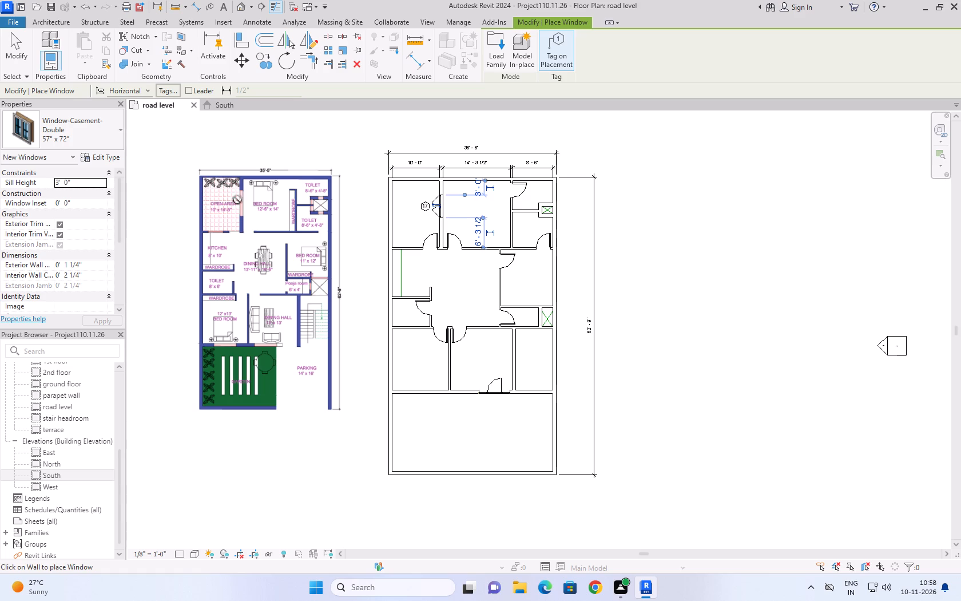
Place a 41" x 53" Window-Casement-Double in the wall between open area and kitchen, about 1'-0" from the west wall.
left_click(108, 136)
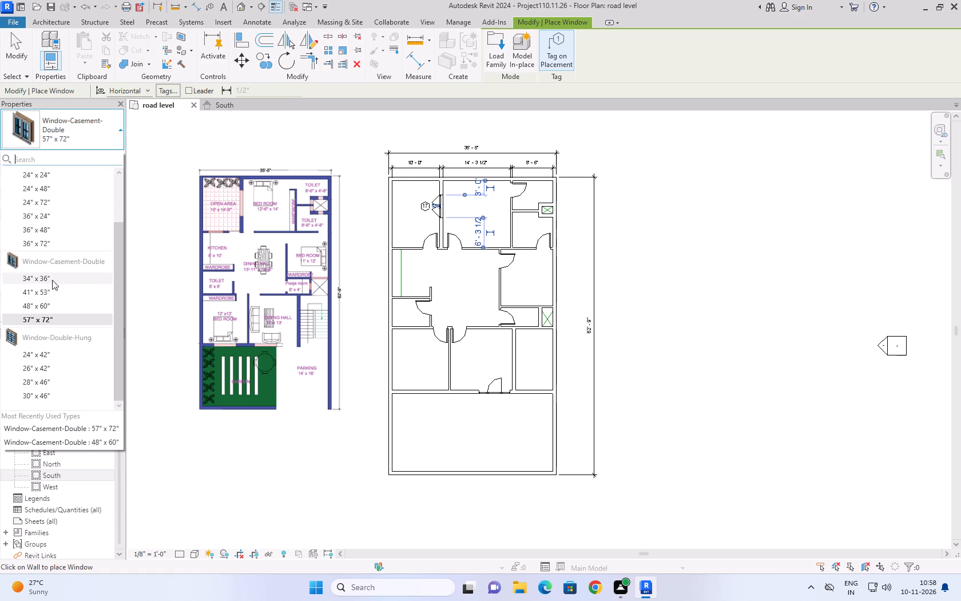
left_click(57, 289)
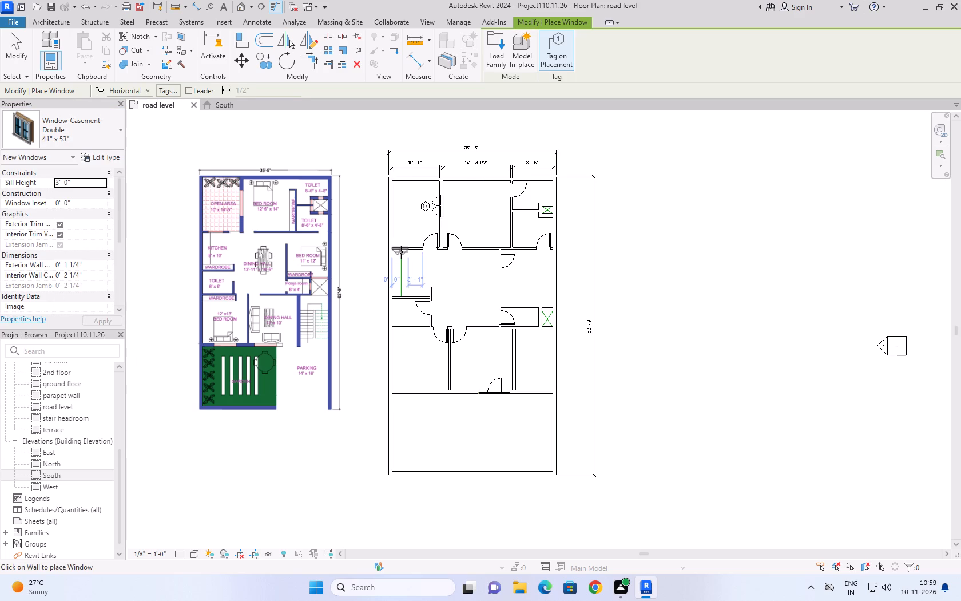
scroll(401, 252, "up", 4)
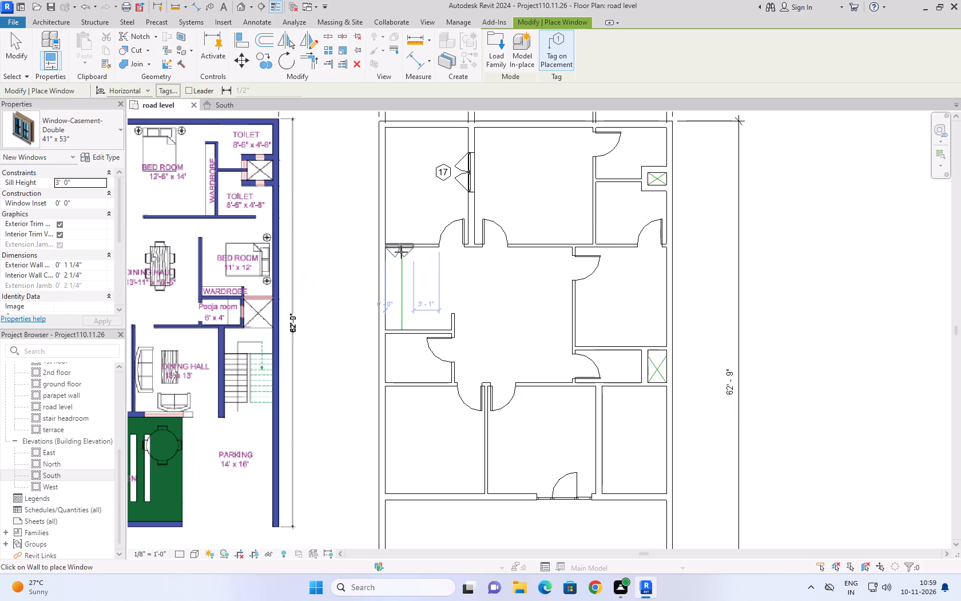
left_click(407, 243)
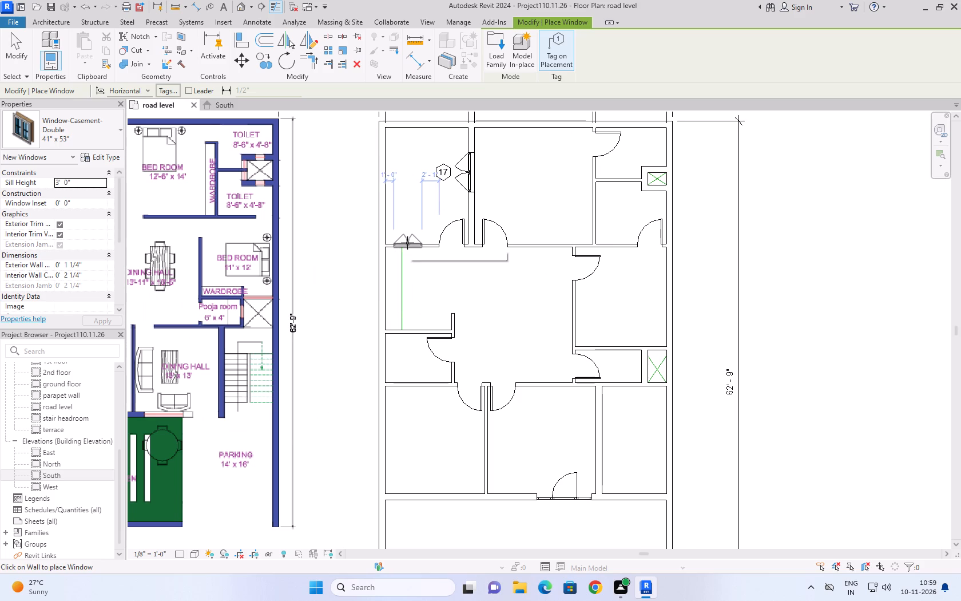
Place 41" x 53" windows in the south walls of the southwest bedroom, centred at 4'-3 1/2", and south dining hall, about 1'-3" from its west wall.
scroll(428, 213, "down", 3)
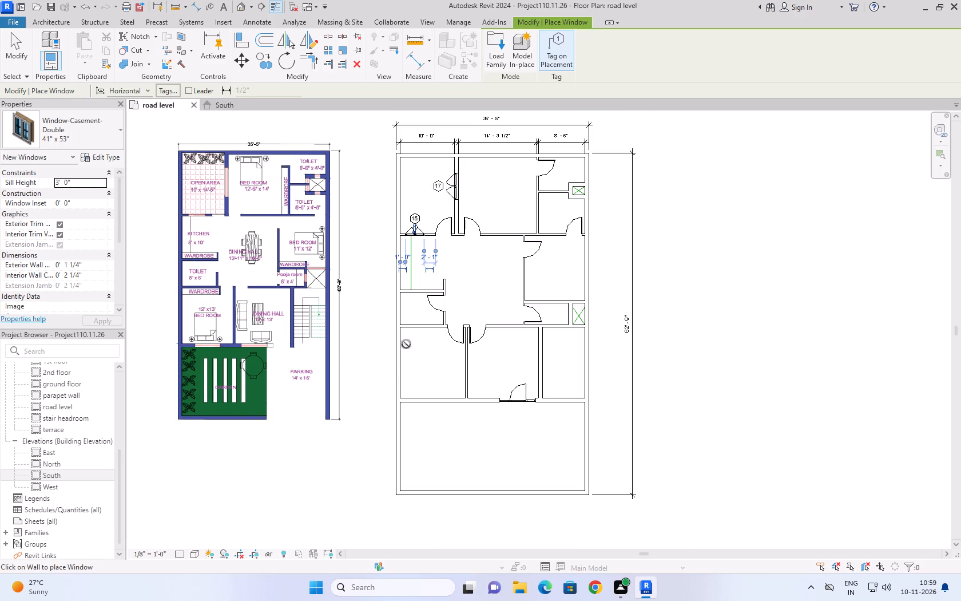
left_click(431, 404)
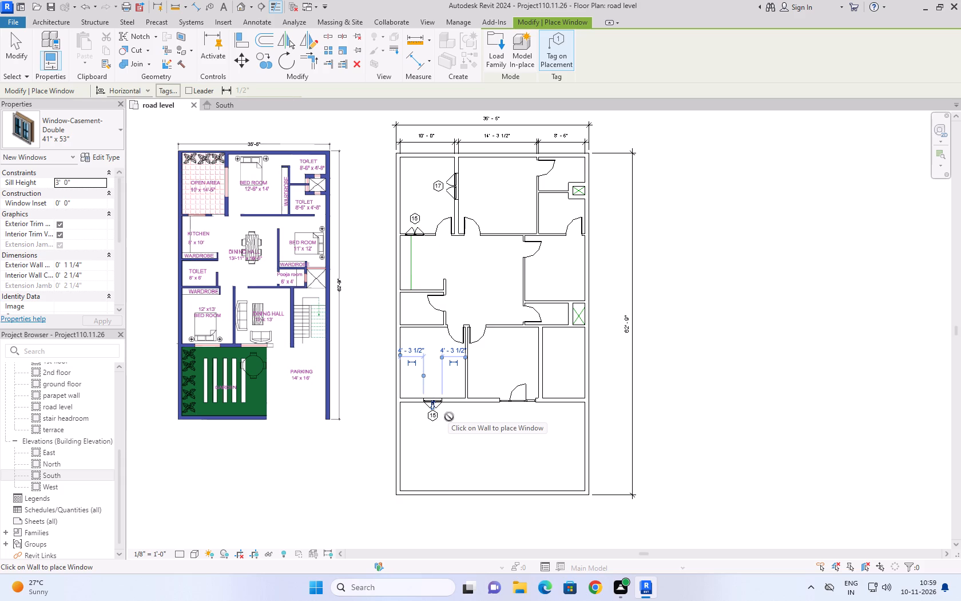
left_click(482, 402)
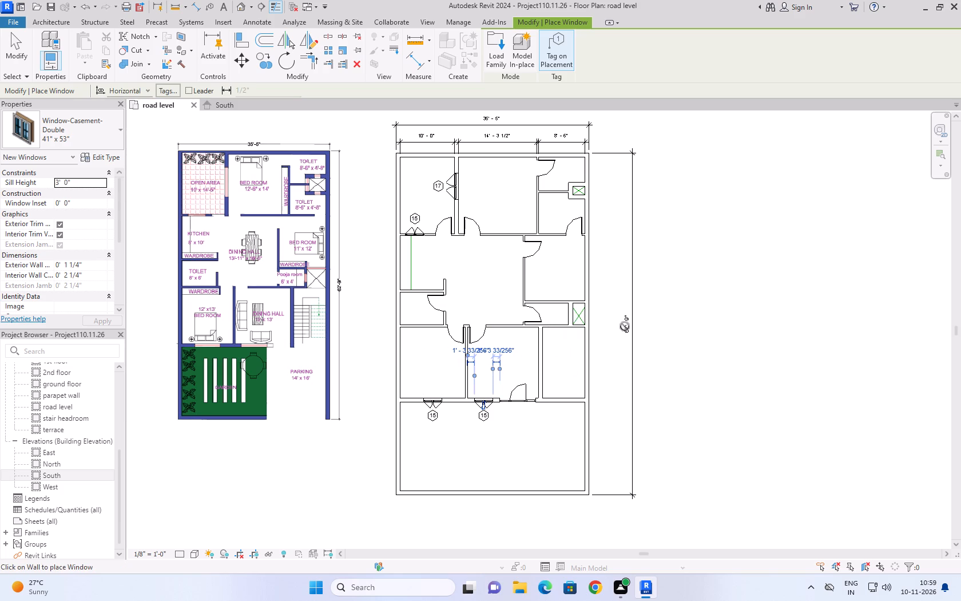
Place a Fixed 24" x 48" window in the north wall of the small shaft between the two northeast toilets.
scroll(585, 305, "up", 4)
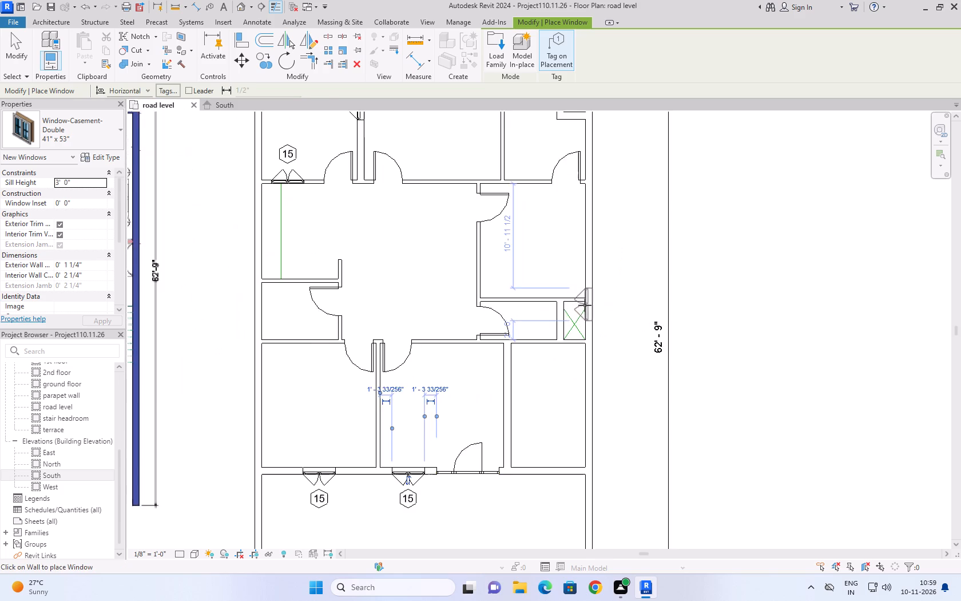
scroll(585, 305, "up", 3)
scroll(585, 307, "down", 8)
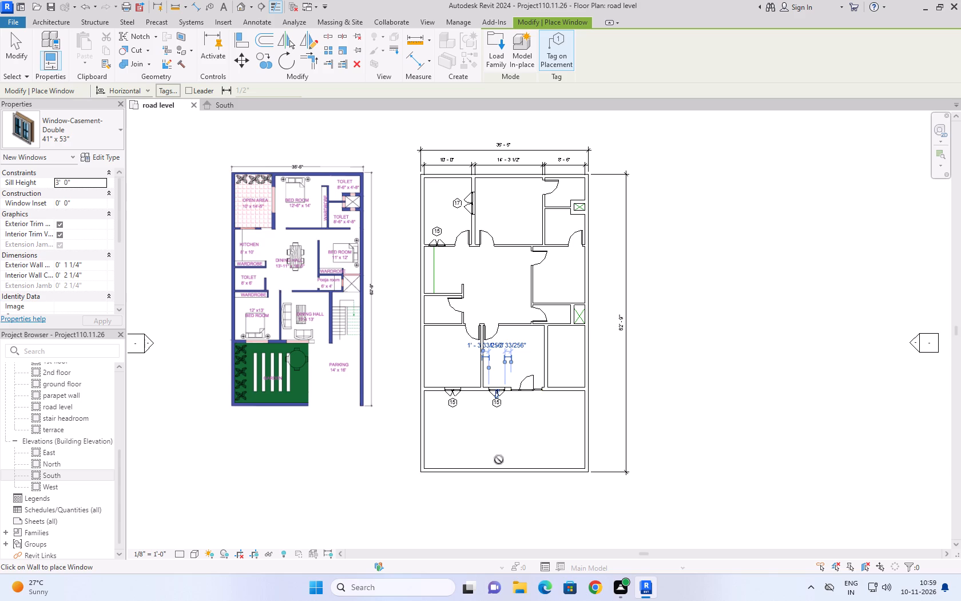
left_click(88, 122)
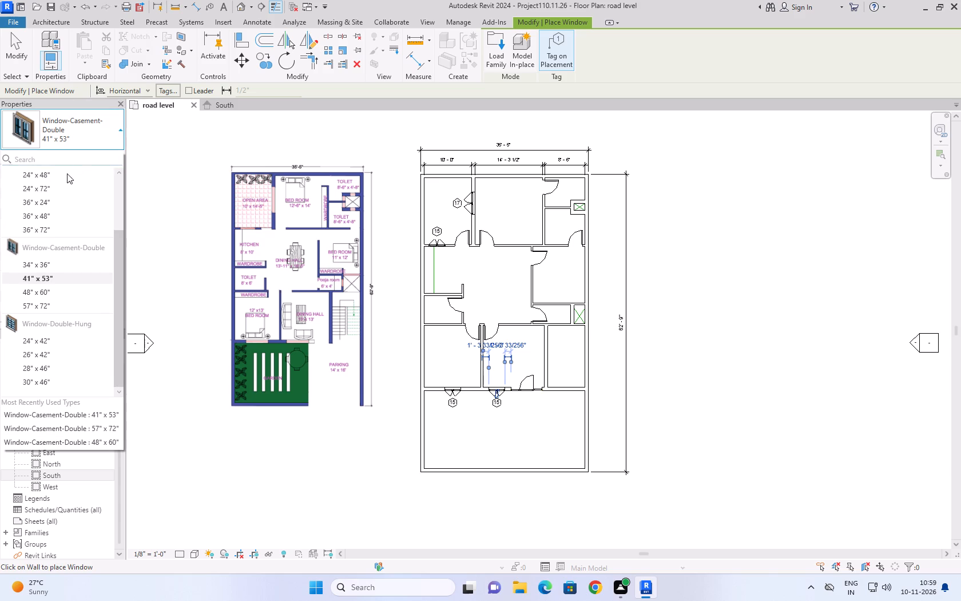
scroll(64, 184, "up", 3)
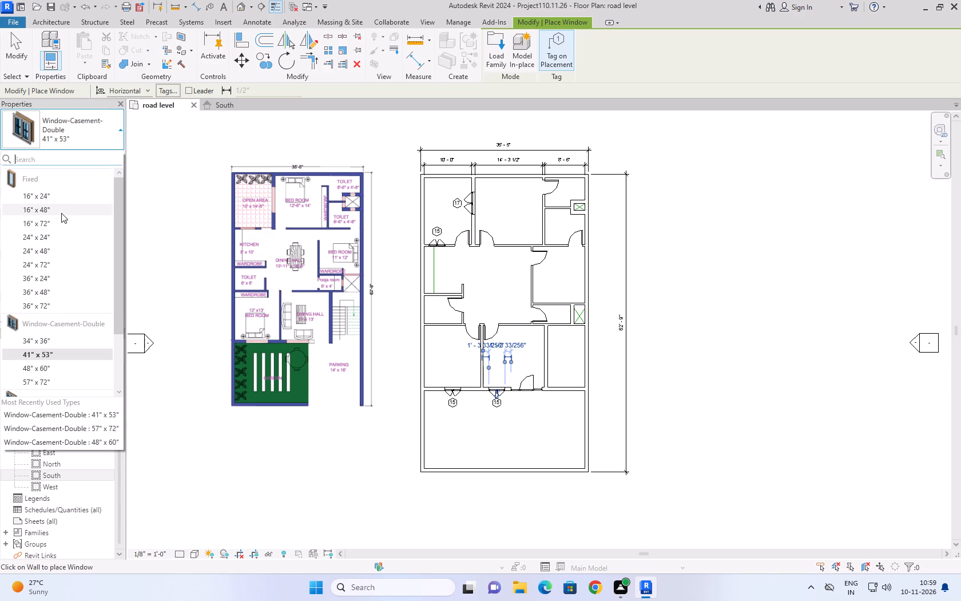
scroll(58, 225, "down", 1)
scroll(58, 234, "up", 2)
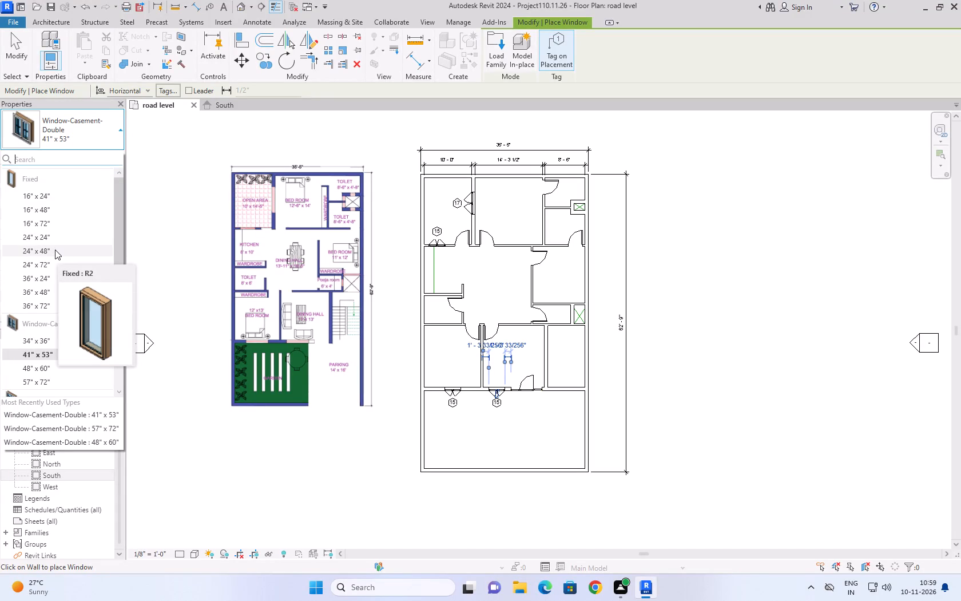
left_click(55, 250)
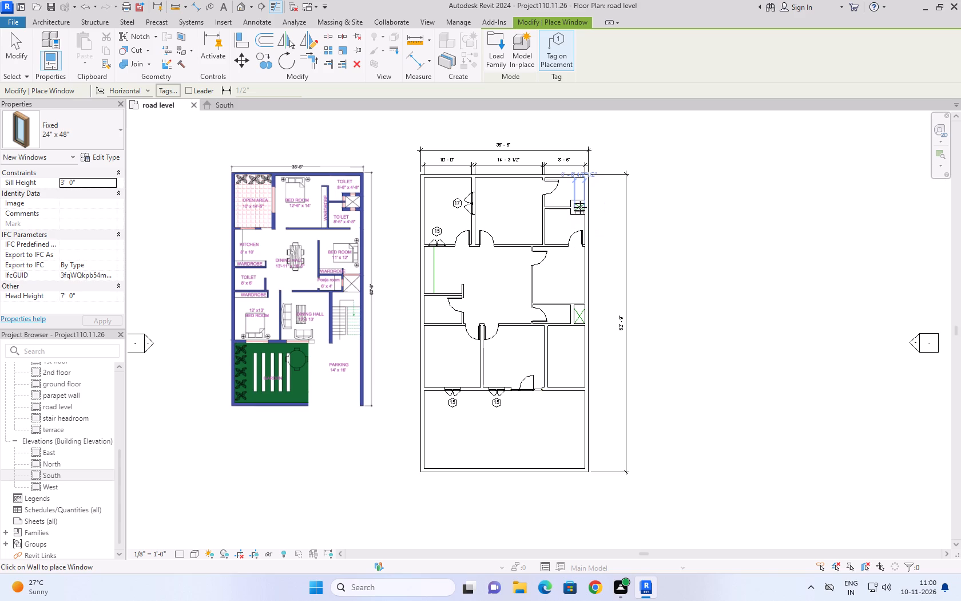
scroll(580, 207, "up", 10)
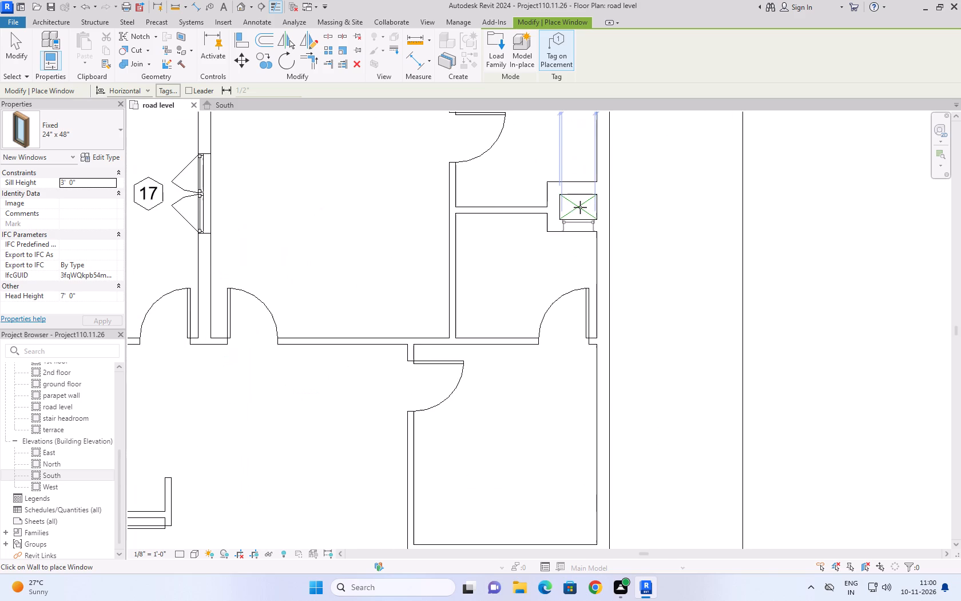
scroll(554, 192, "down", 8)
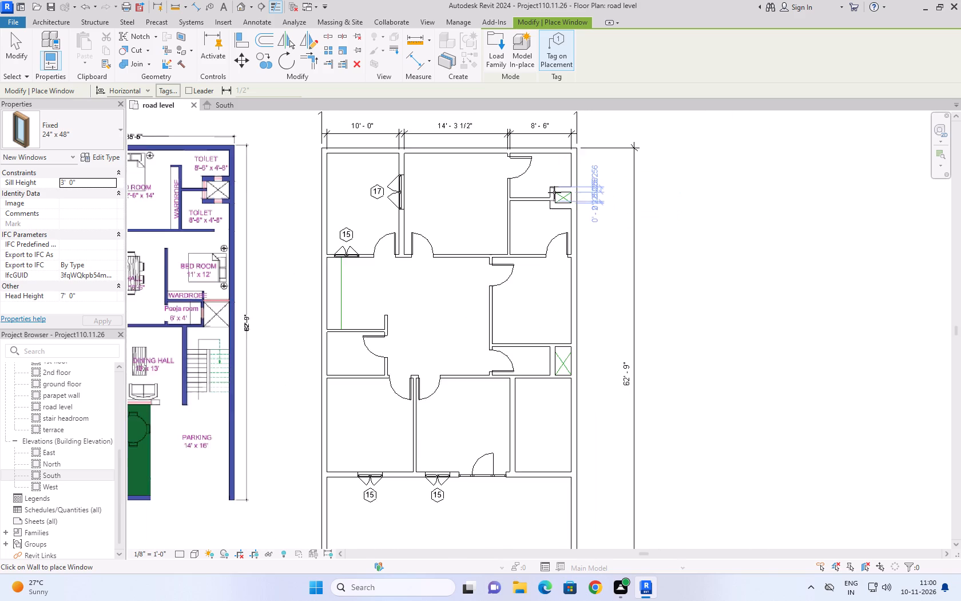
middle_click_drag(554, 192, 548, 259)
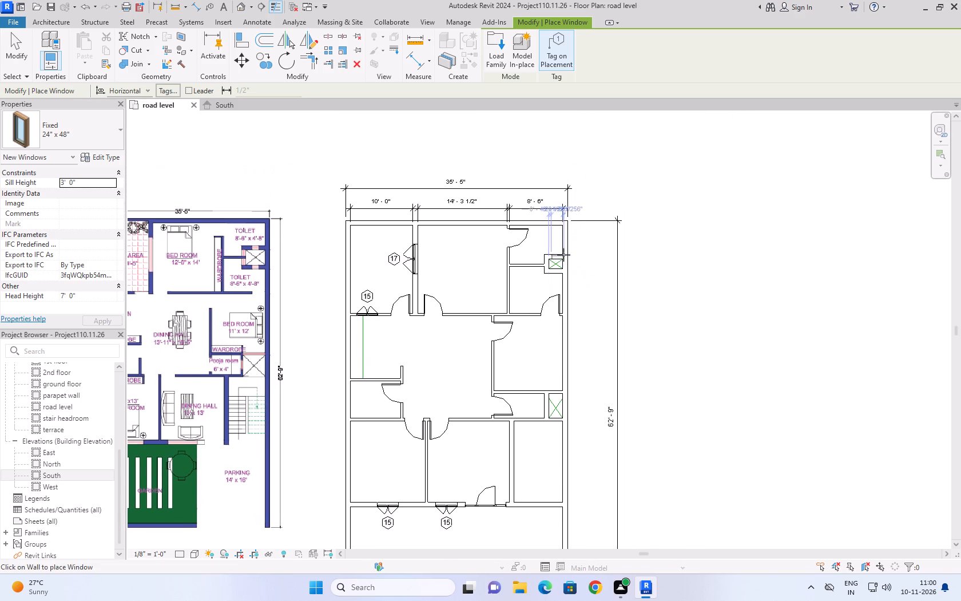
scroll(555, 256, "up", 6)
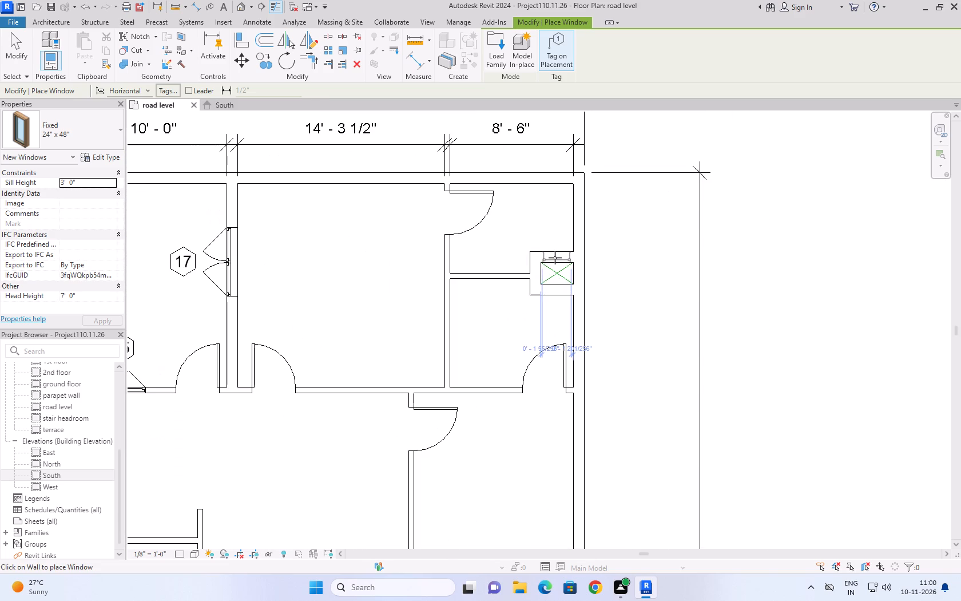
left_click(555, 258)
scroll(555, 258, "down", 4)
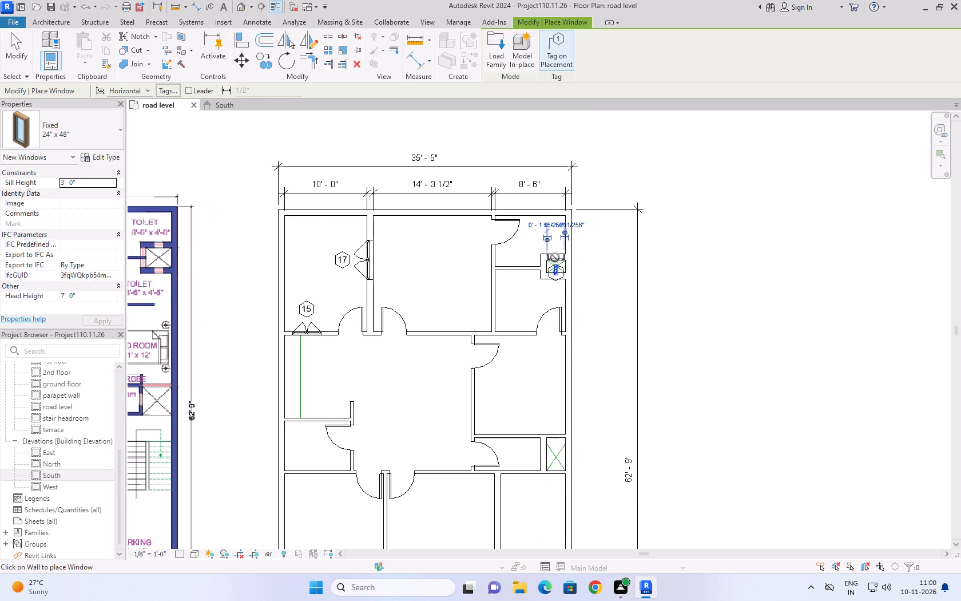
Place a second Fixed 24" x 48" window in the south wall of the same toilet shaft, near its west corner.
scroll(555, 258, "down", 3)
scroll(568, 302, "up", 8)
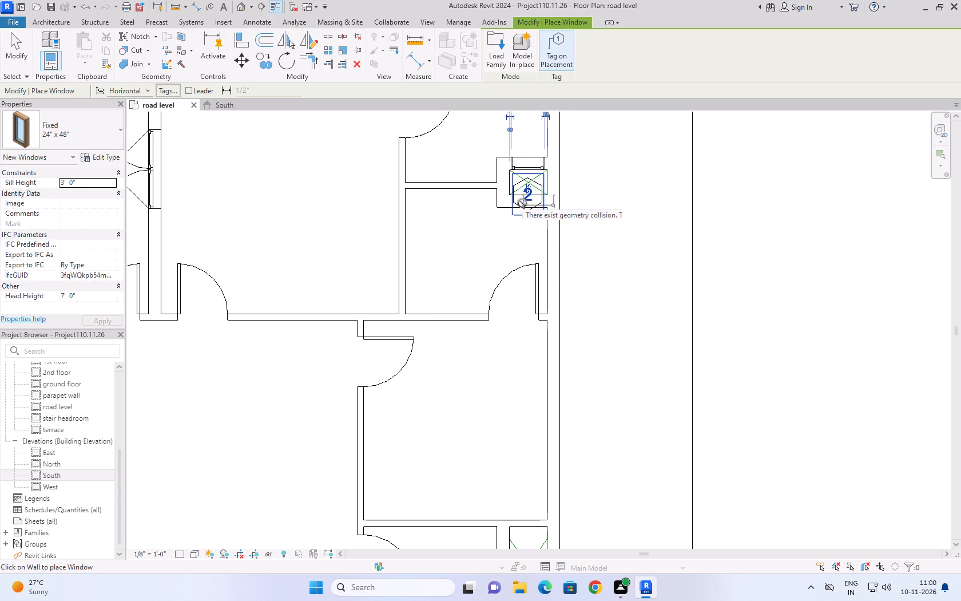
key("space")
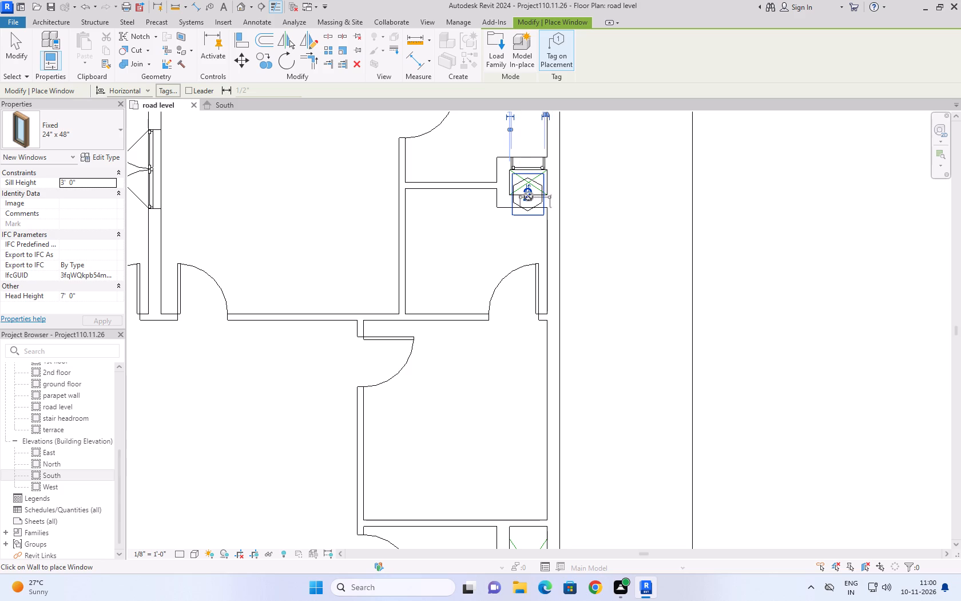
left_click(529, 196)
left_click(589, 207)
left_click(520, 198)
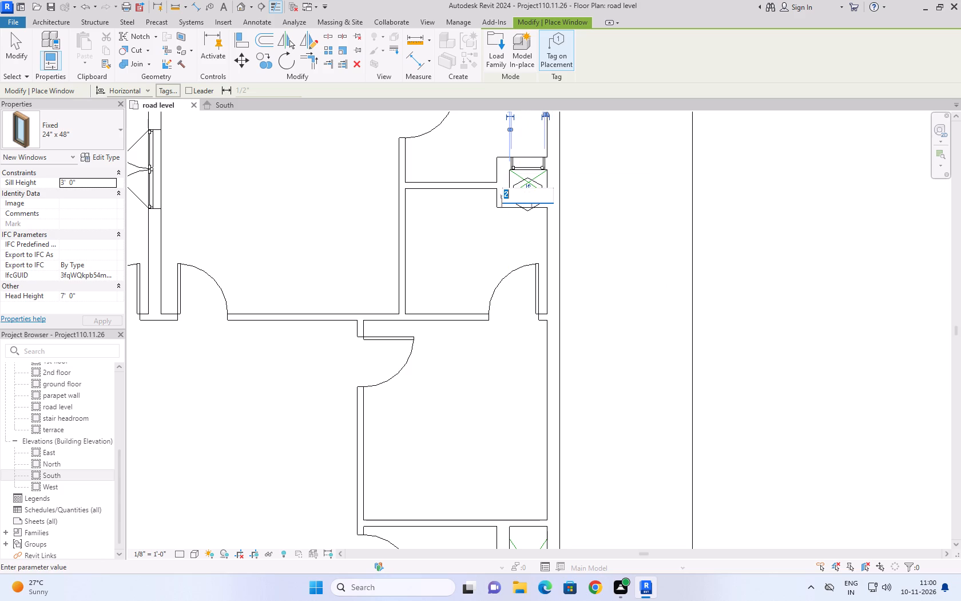
left_click(615, 193)
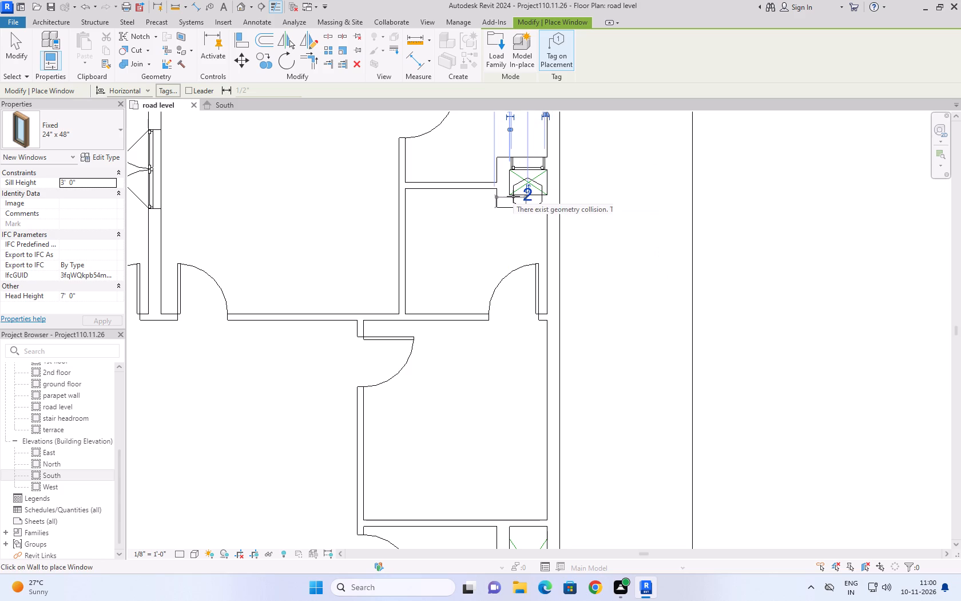
left_click(513, 196)
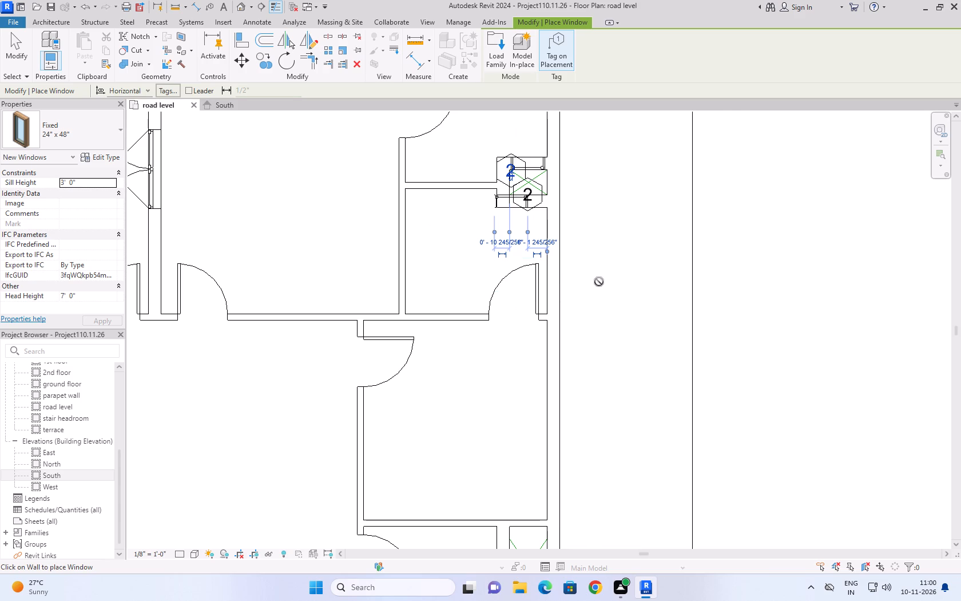
scroll(599, 282, "up", 3)
scroll(599, 282, "down", 4)
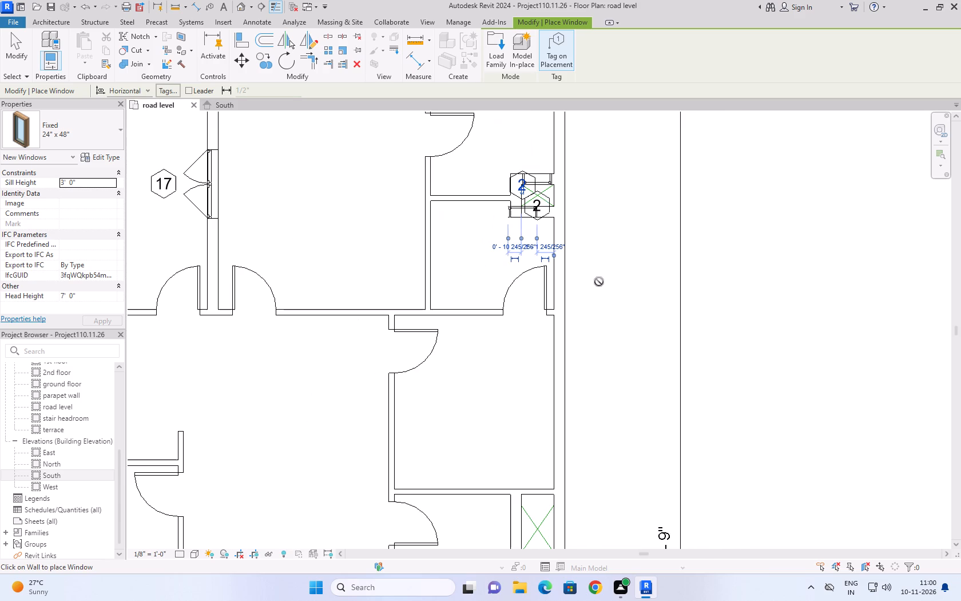
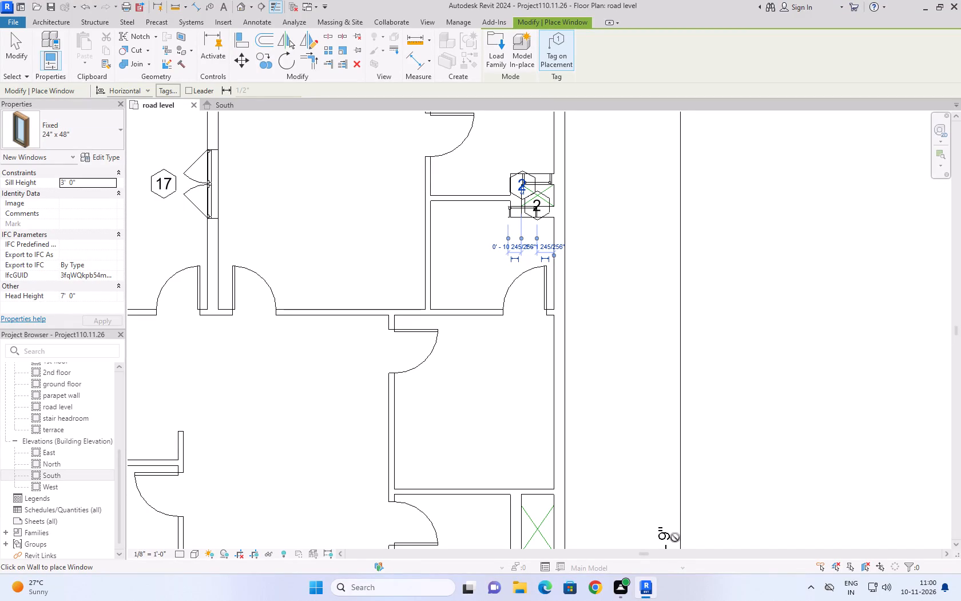
Change the type used for new windows to Fixed 16" x 48", comparing with the toilet shaft on the reference plan.
scroll(592, 450, "down", 5)
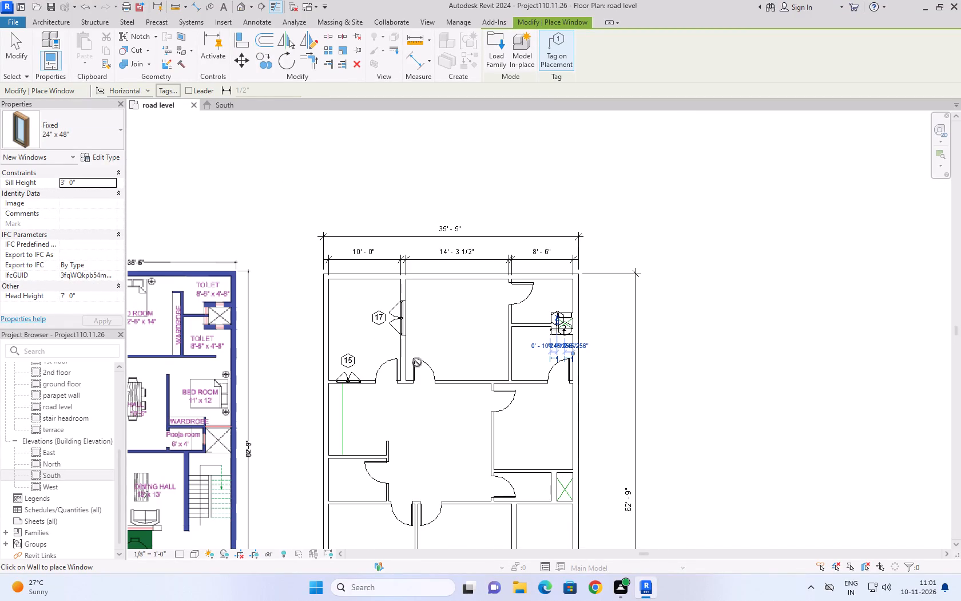
scroll(489, 287, "down", 1)
scroll(231, 339, "up", 8)
scroll(256, 346, "down", 3)
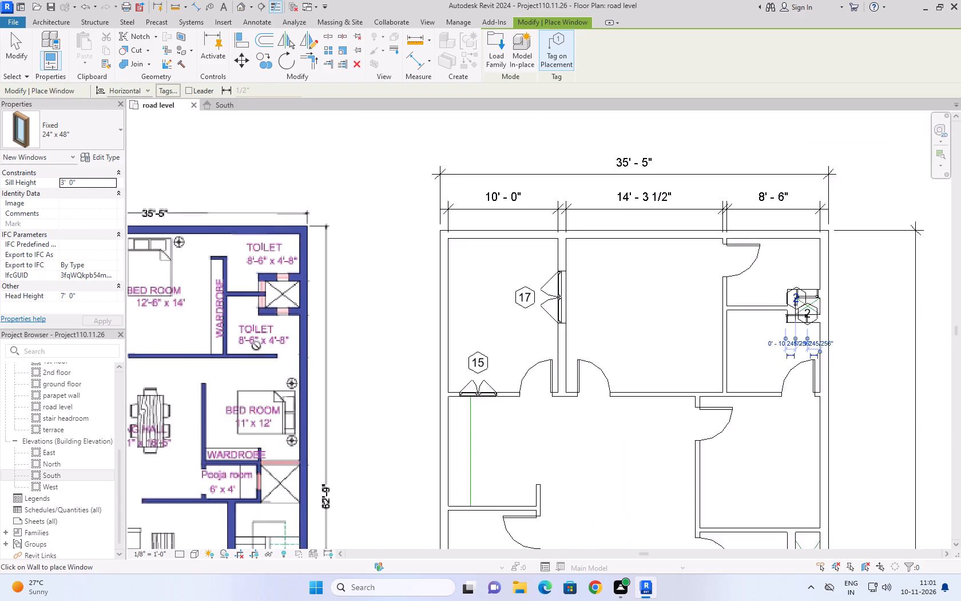
scroll(256, 346, "down", 6)
scroll(460, 326, "up", 5)
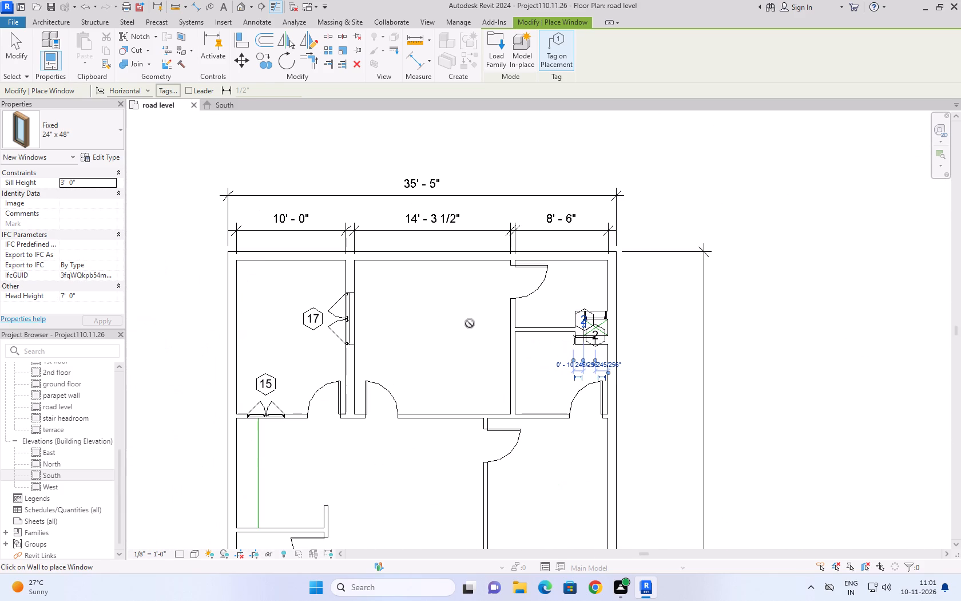
left_click(101, 133)
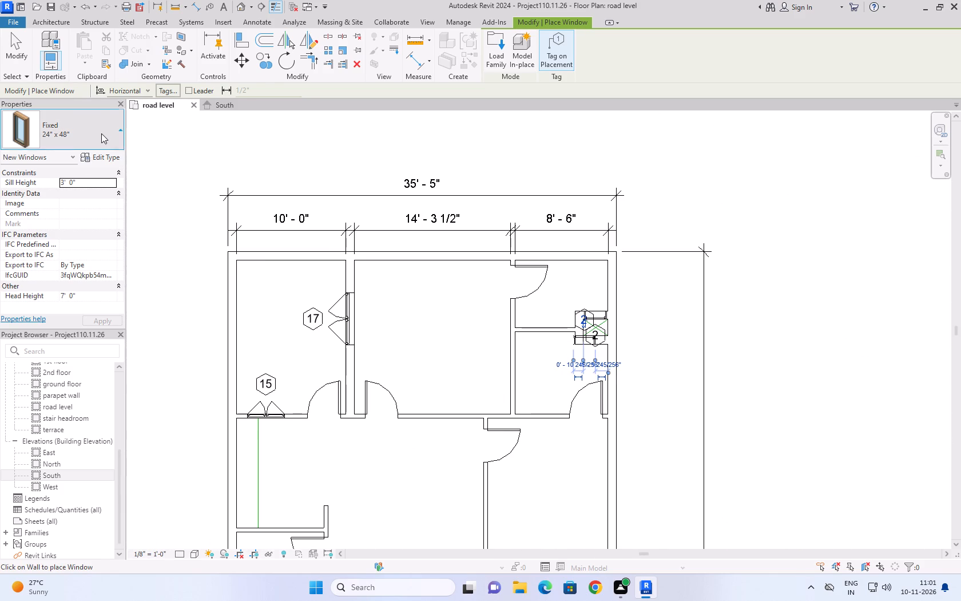
scroll(53, 188, "up", 4)
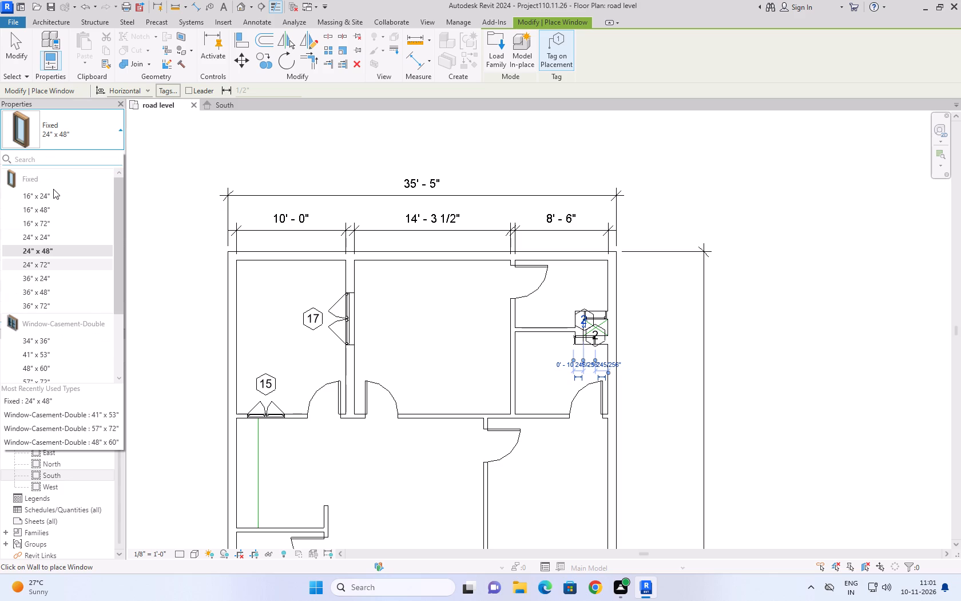
left_click(49, 207)
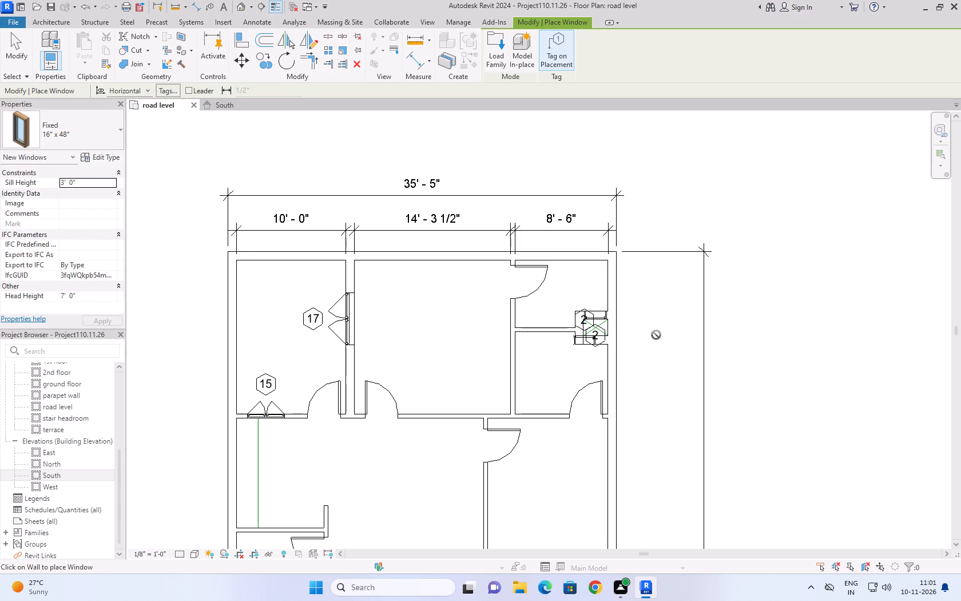
key("Escape")
key("Escape")
key("Escape")
Delete the two Fixed 24" x 48" windows in the north and south walls of the northeast toilet shaft.
scroll(597, 325, "up", 12)
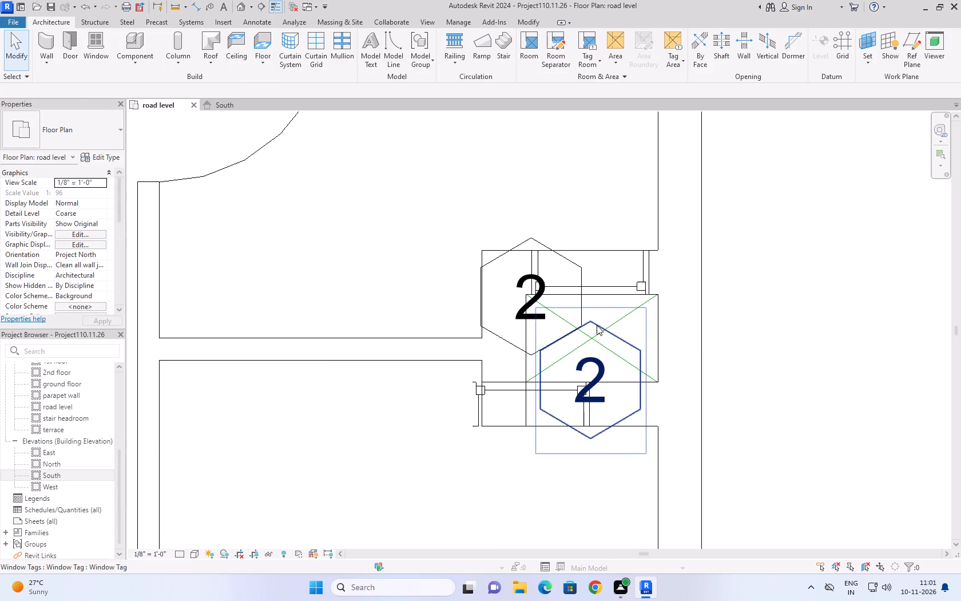
left_click(646, 271)
key("Delete")
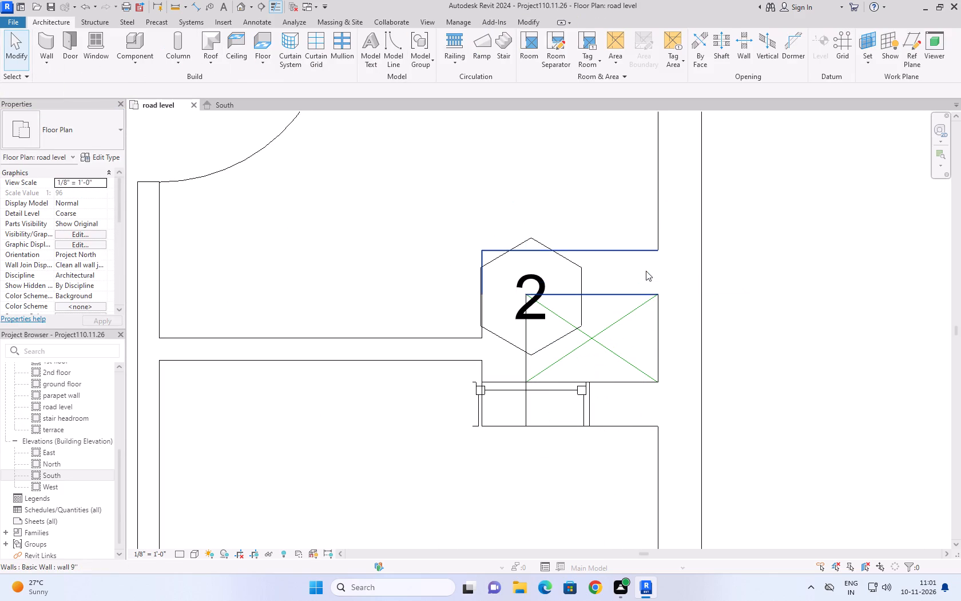
left_click(581, 402)
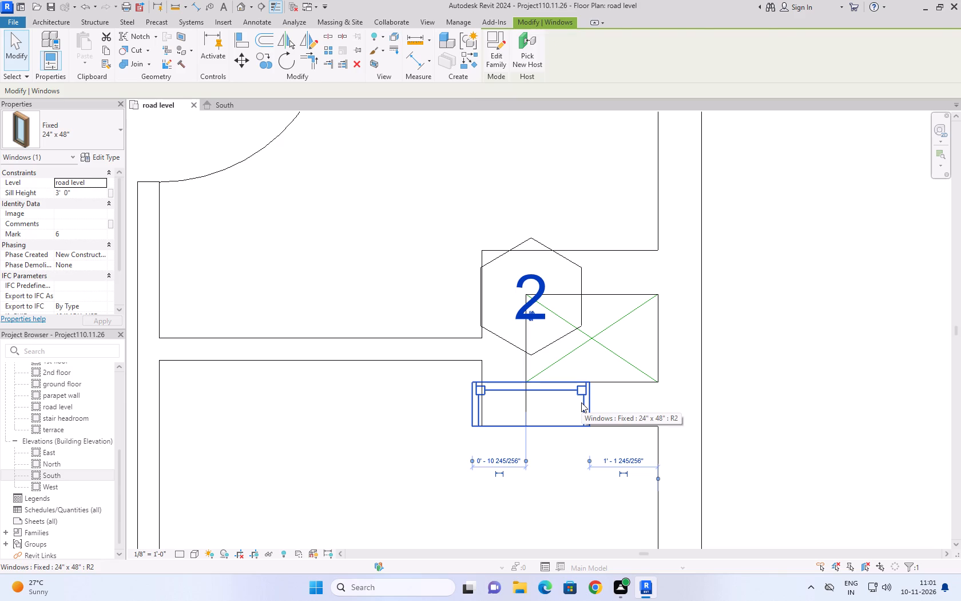
key("Delete")
Place a Fixed 16" x 48" window in the toilet shaft's south wall, centred with 0'-5 1/2" on each side.
scroll(666, 375, "down", 15)
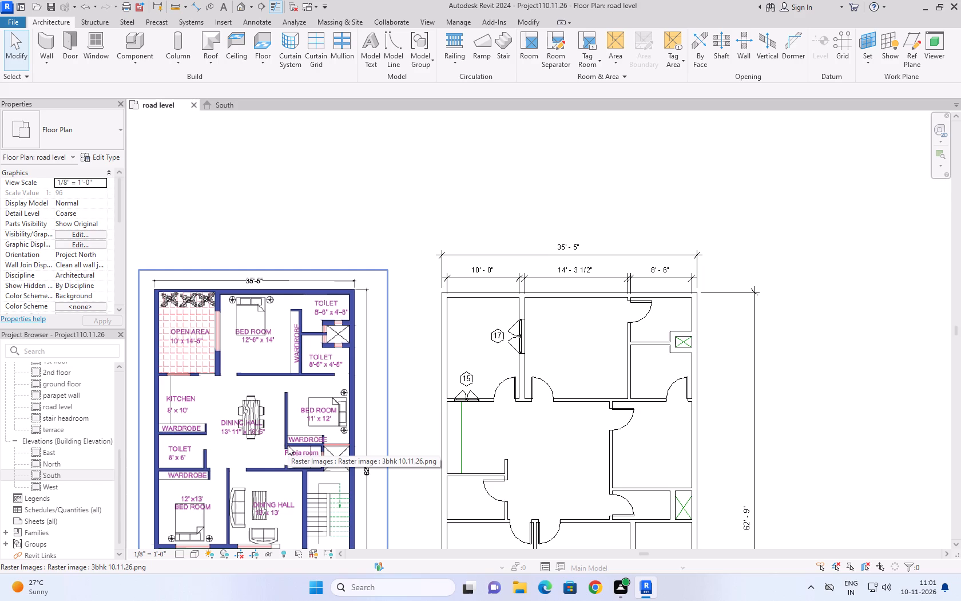
left_click(91, 37)
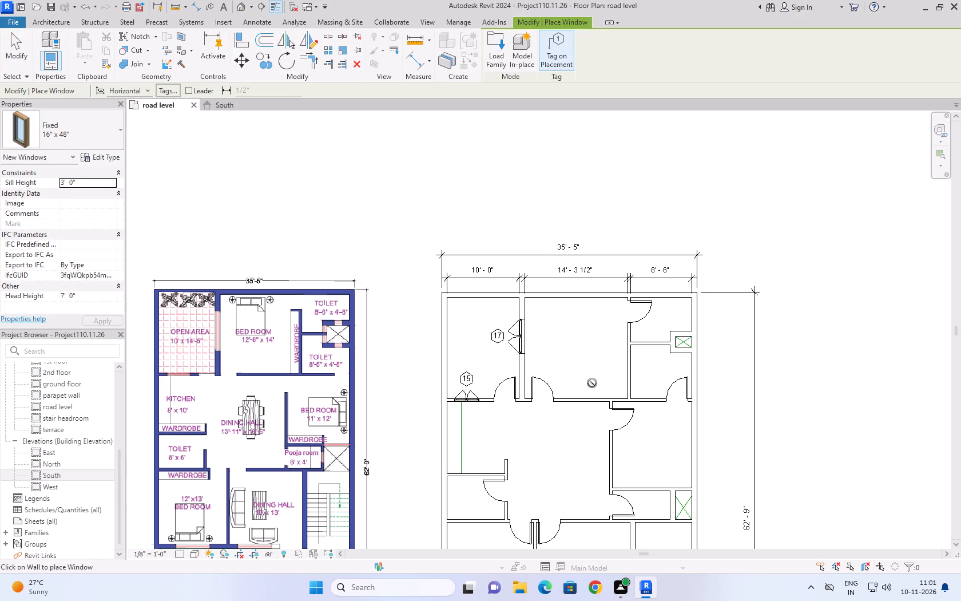
scroll(678, 353, "up", 11)
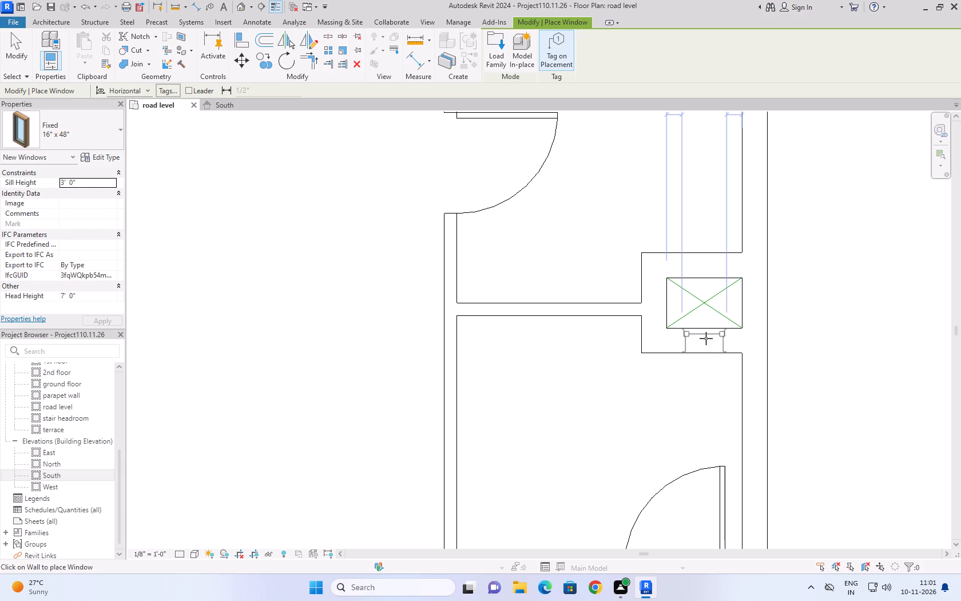
left_click(706, 338)
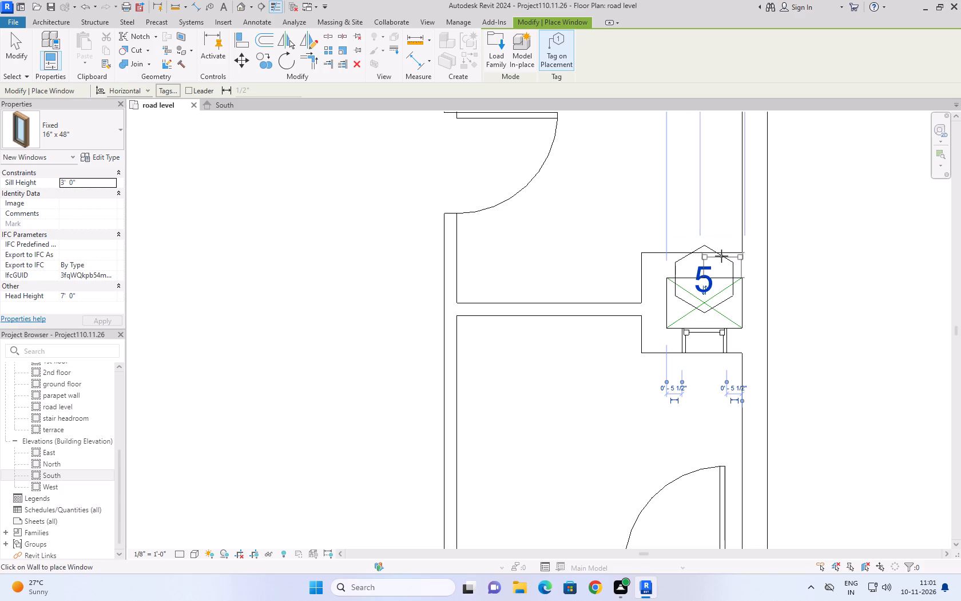
Place a second Fixed 16" x 48" window in the toilet shaft's north wall, about 1'-6" from the east wall.
left_click(670, 268)
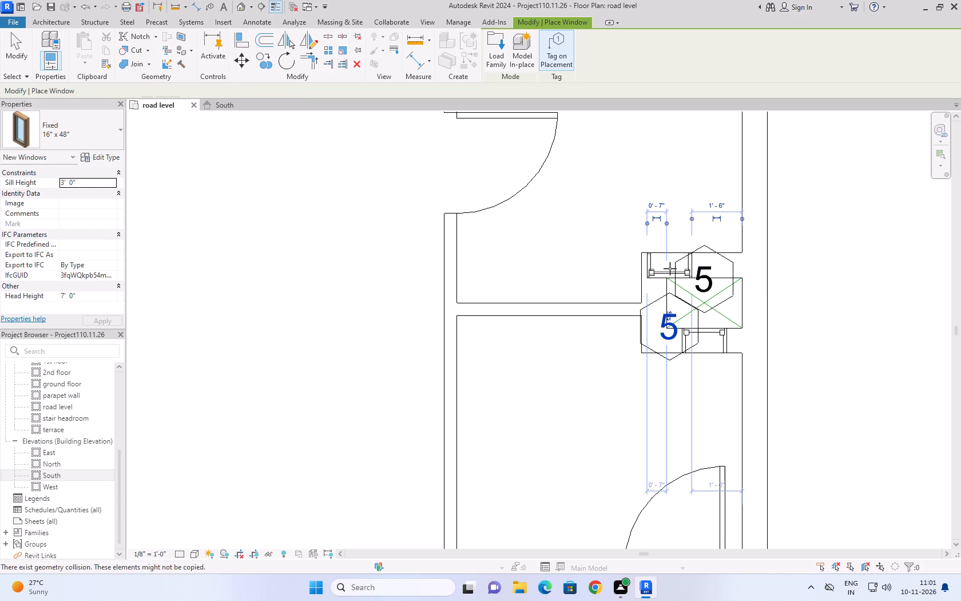
key("Right")
key("Right")
key("Right")
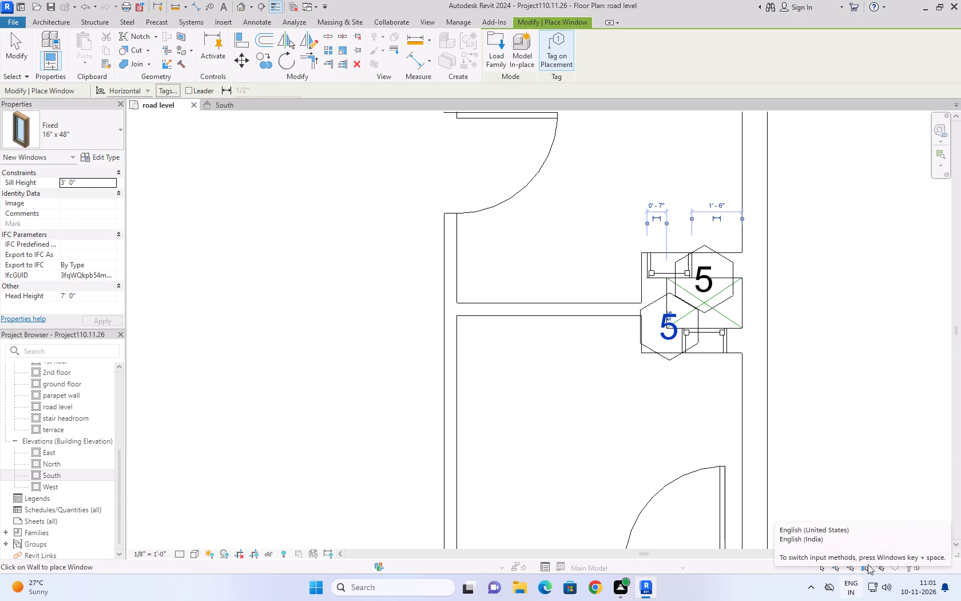
key("Escape")
key("Escape")
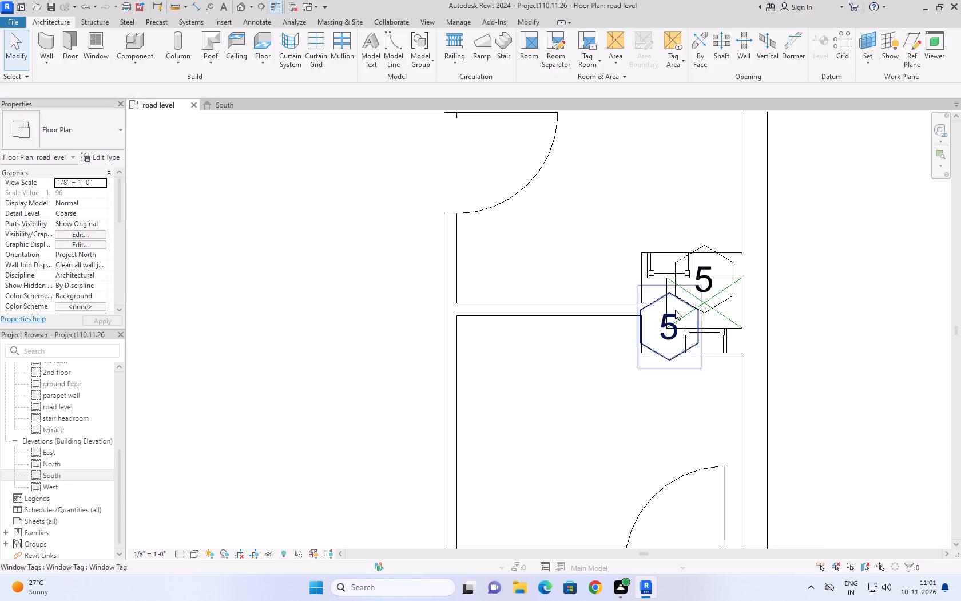
Nudge the shaft's north window east until it sits 0'-5" from the shaft's west inner face and 0'-6" from the east wall.
left_click(660, 279)
key("Right")
key("Right")
key("Right")
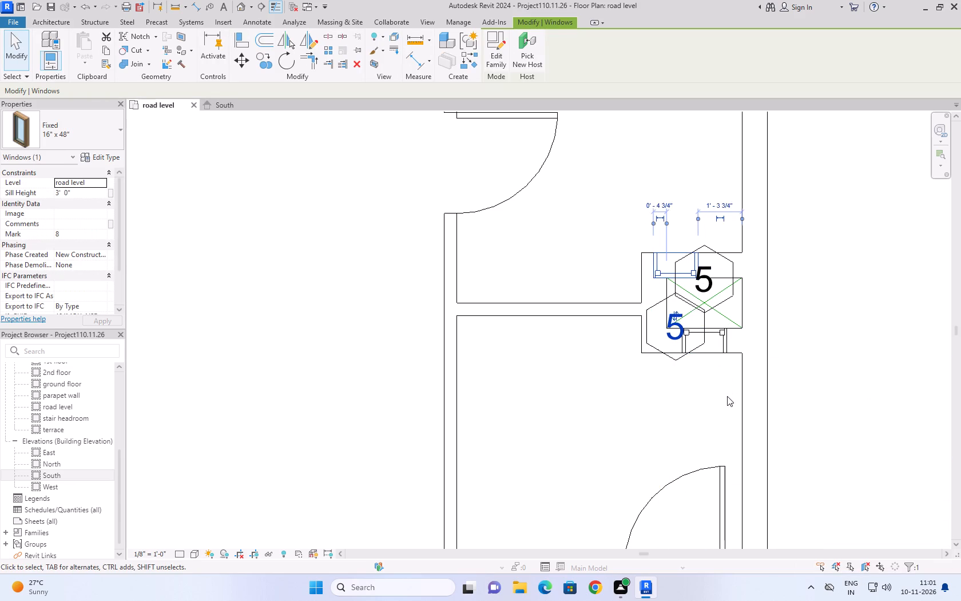
key("Right")
key("Right")
key("Right")
key("Right")
key("Right")
key("Right")
key("Right")
key("Right")
key("Right")
key("Right")
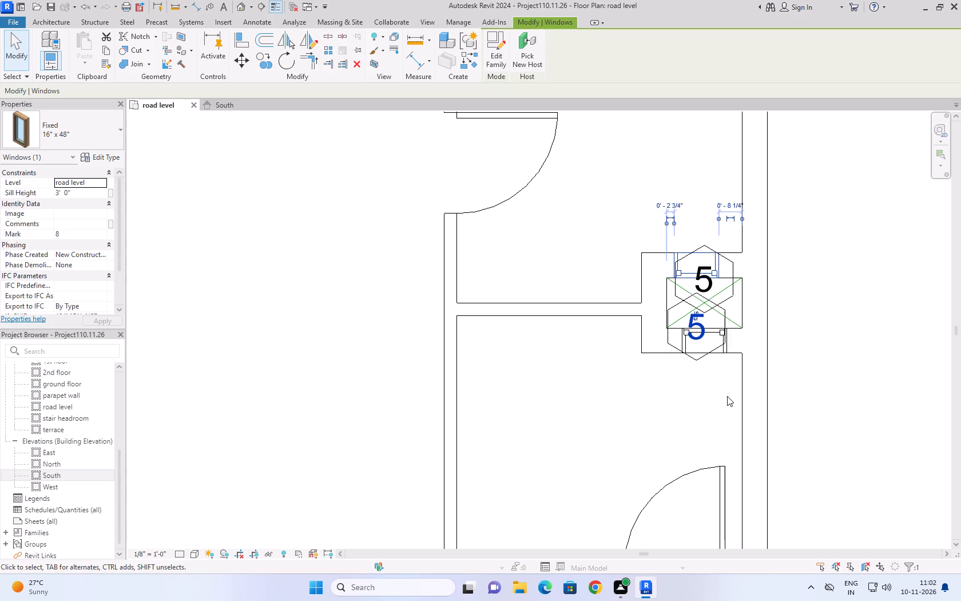
key("Right")
key("Right")
key("Right")
key("Right")
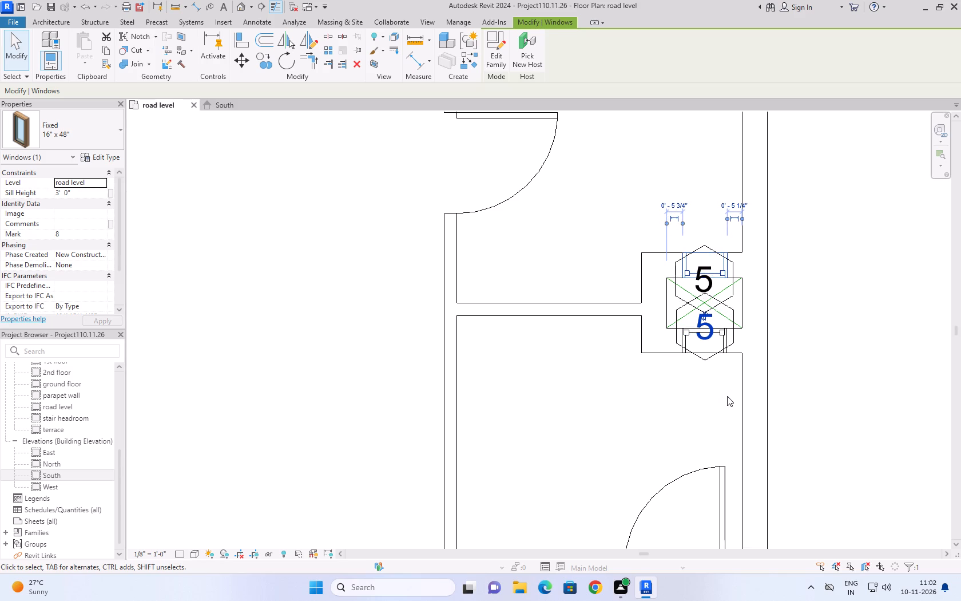
key("Left")
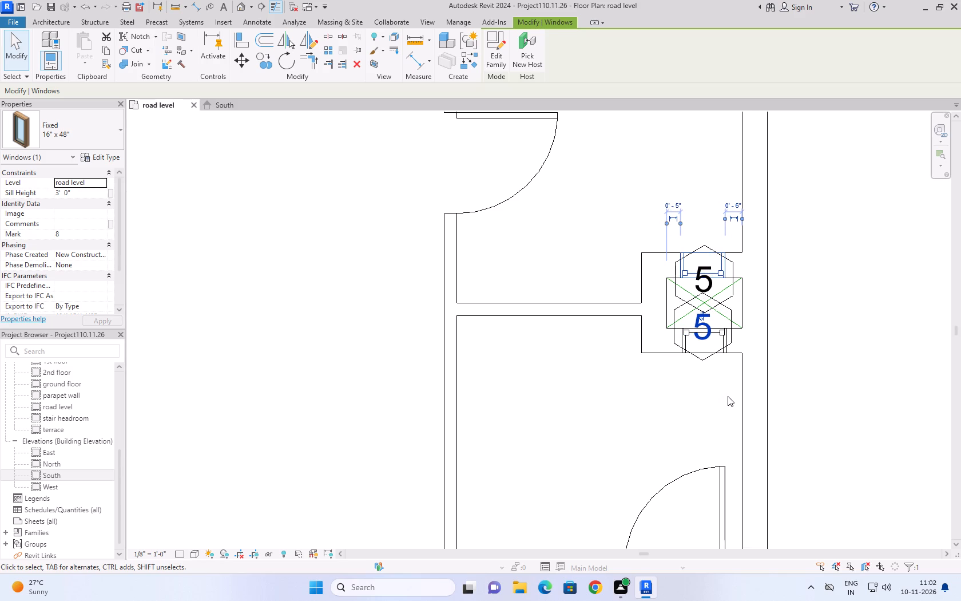
key("Escape")
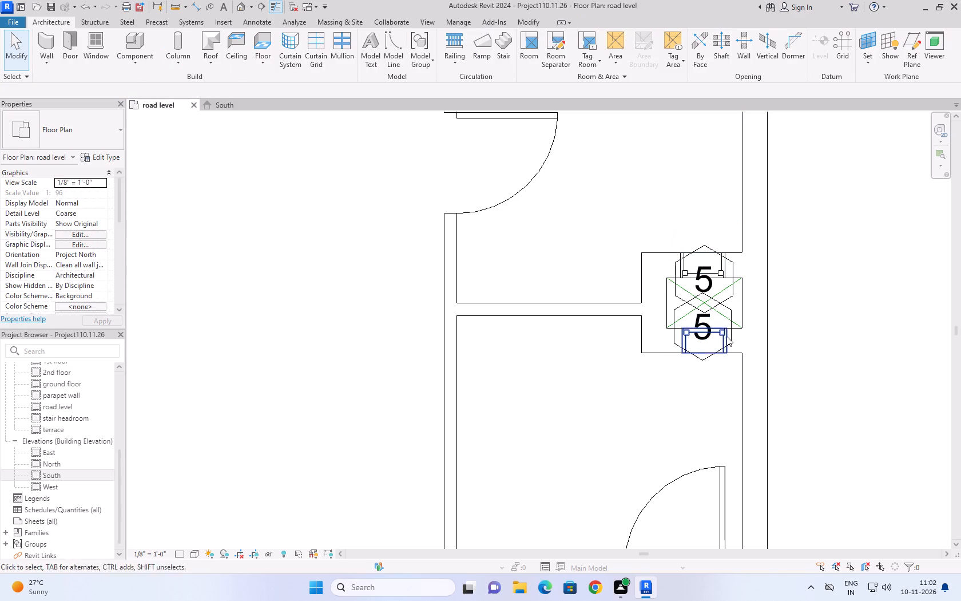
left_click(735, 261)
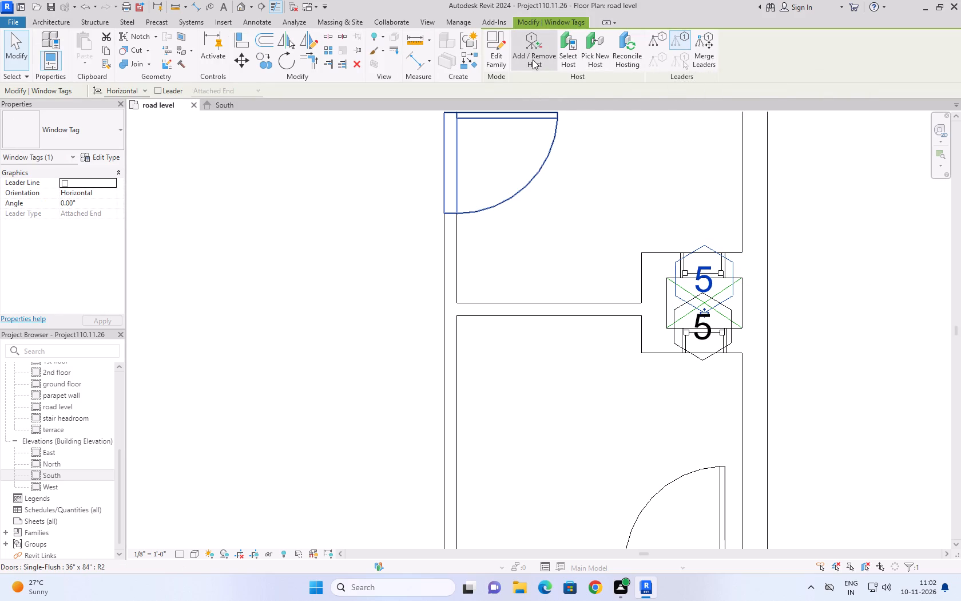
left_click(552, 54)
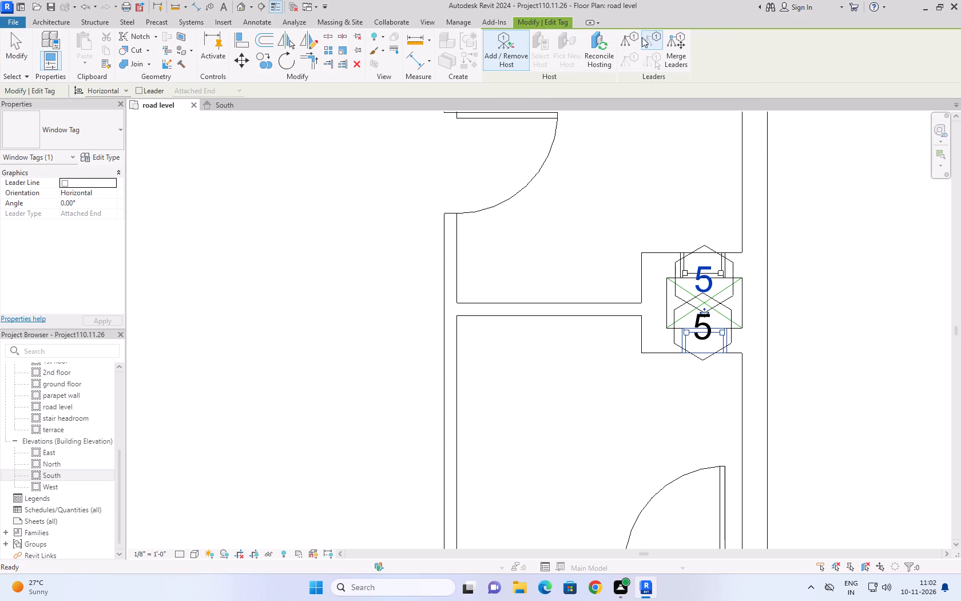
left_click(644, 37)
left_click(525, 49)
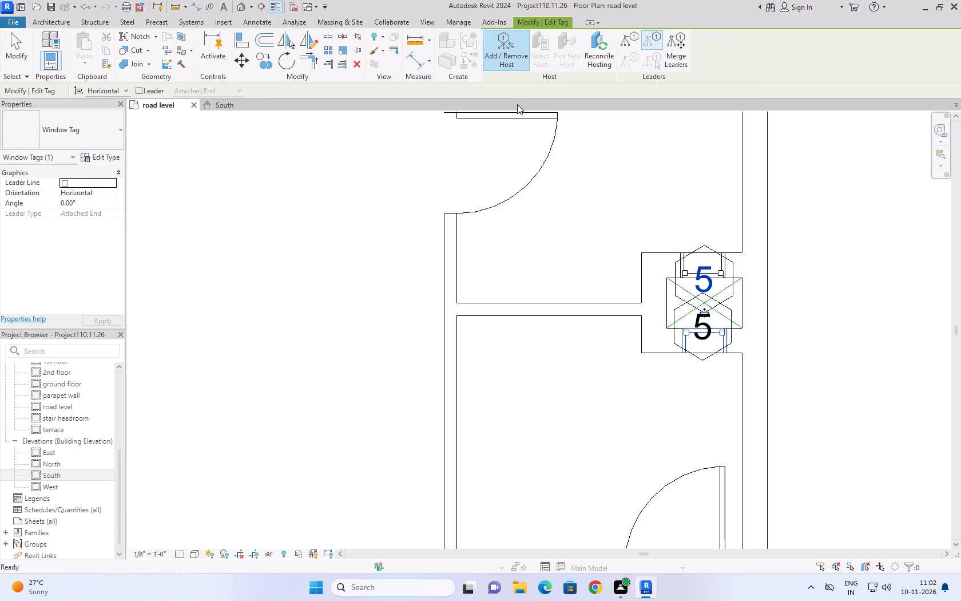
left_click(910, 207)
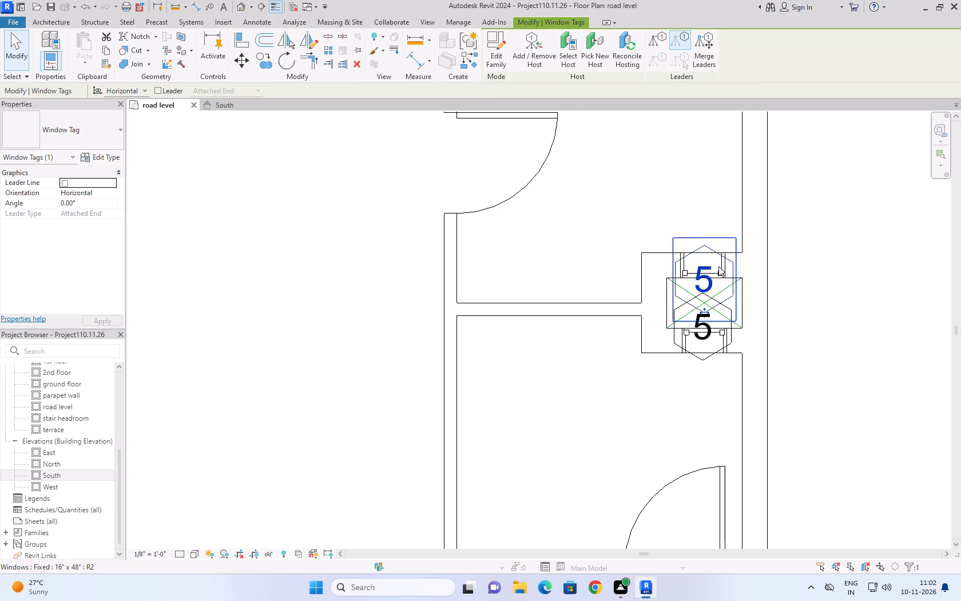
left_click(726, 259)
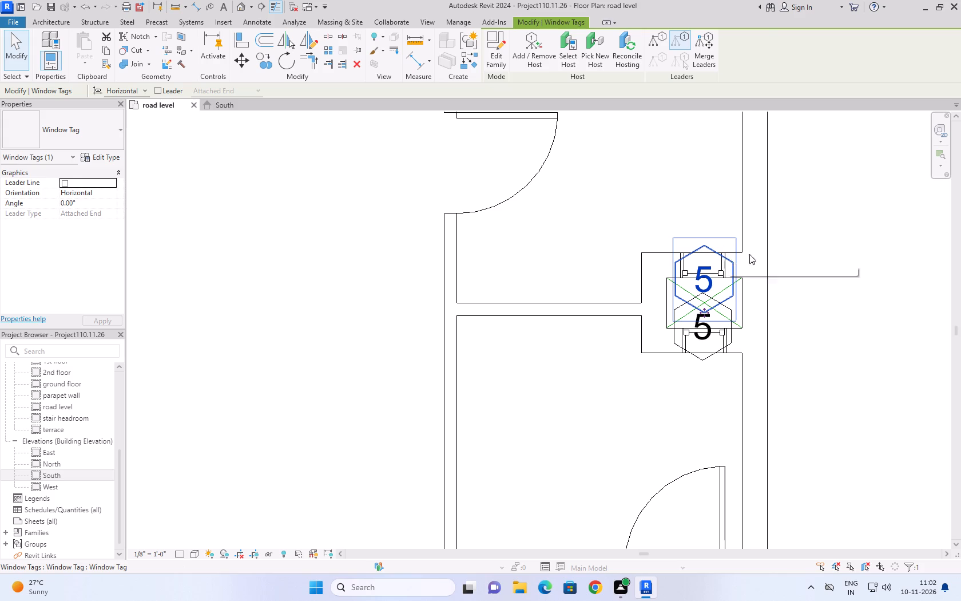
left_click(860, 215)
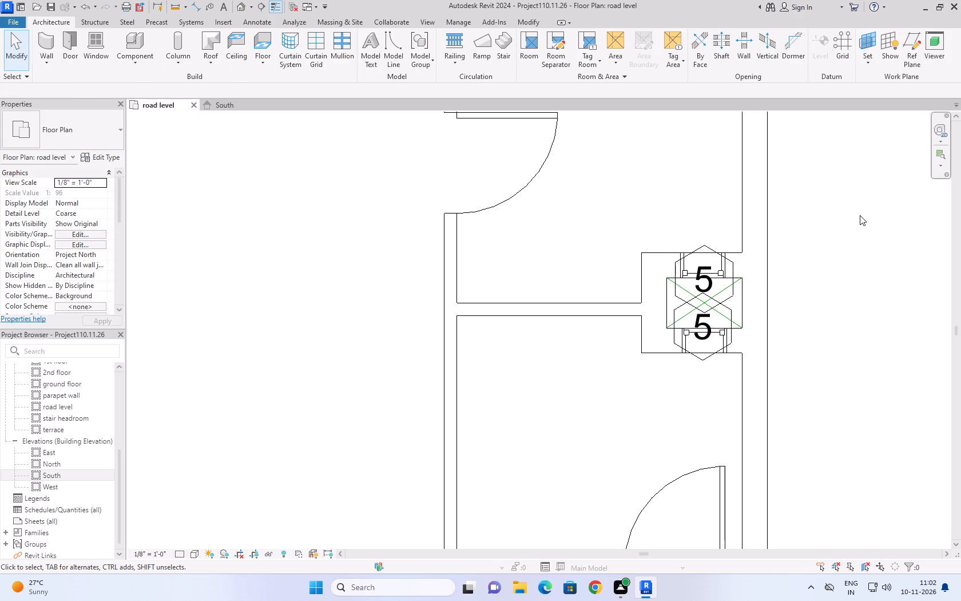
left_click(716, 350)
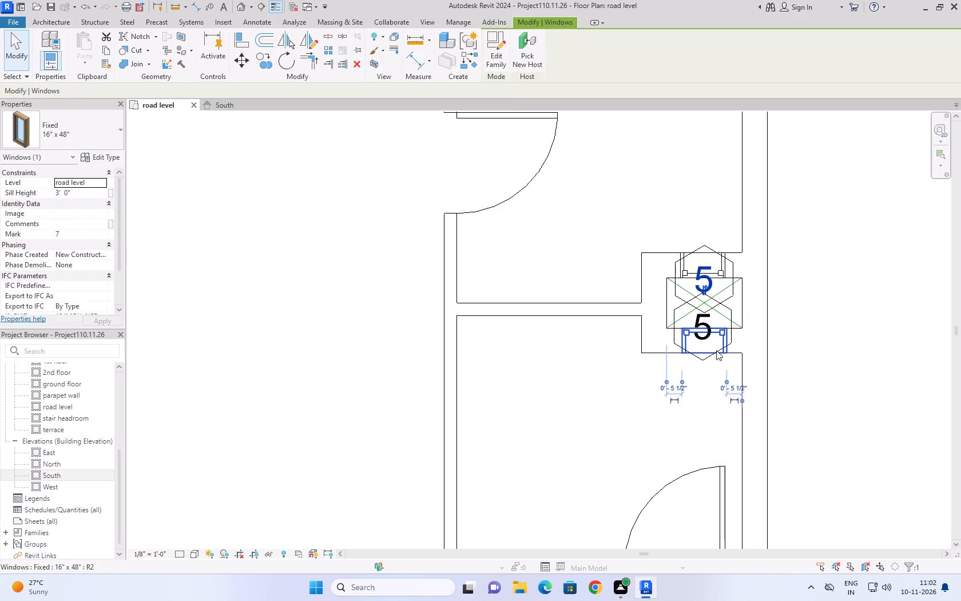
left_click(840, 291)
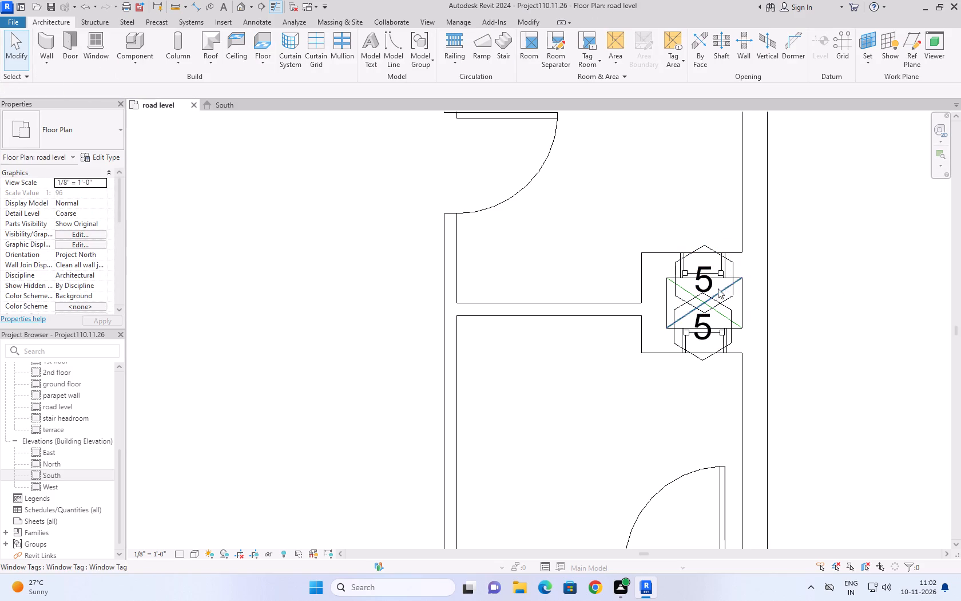
Open the window tag family of the shaft's south window, inspect its hexagonal outline, and return to the road level plan.
left_click(680, 296)
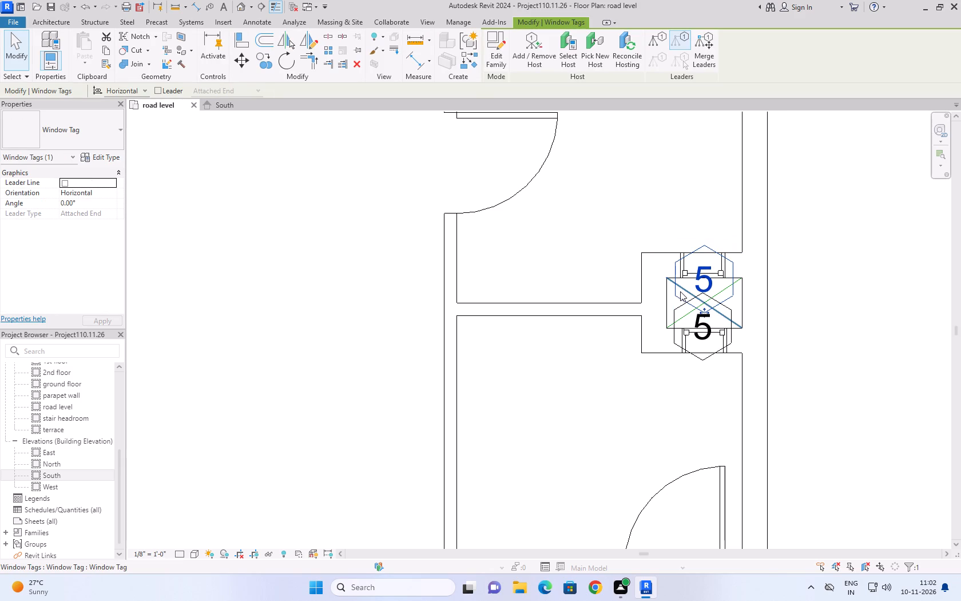
left_click(502, 64)
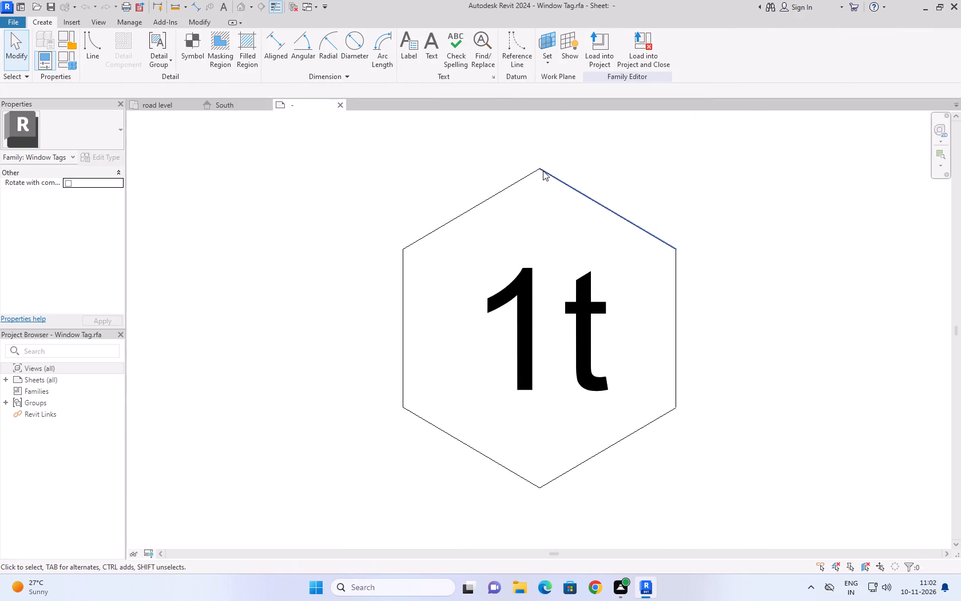
left_click(543, 171)
left_click(754, 183)
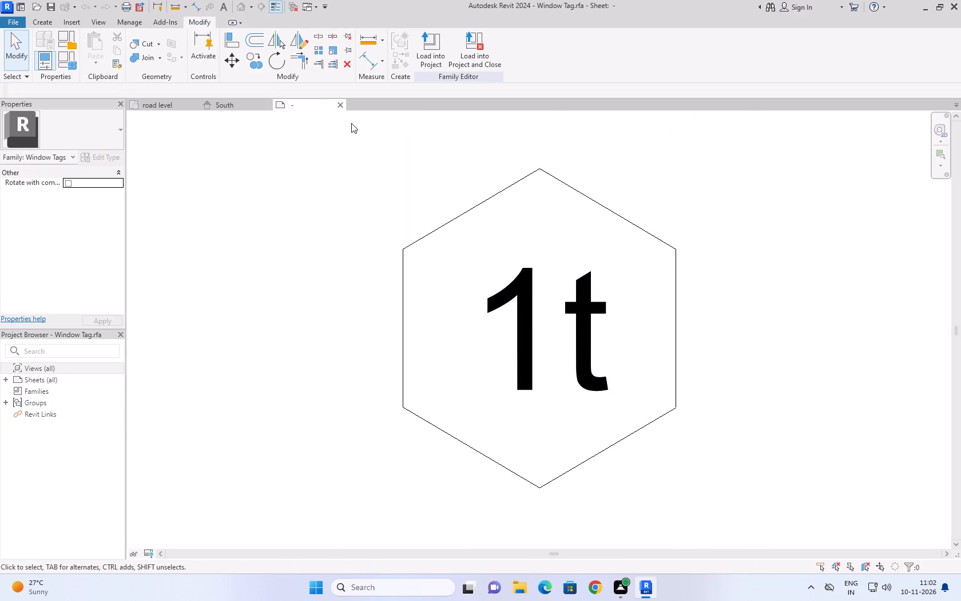
left_click(341, 109)
left_click(499, 297)
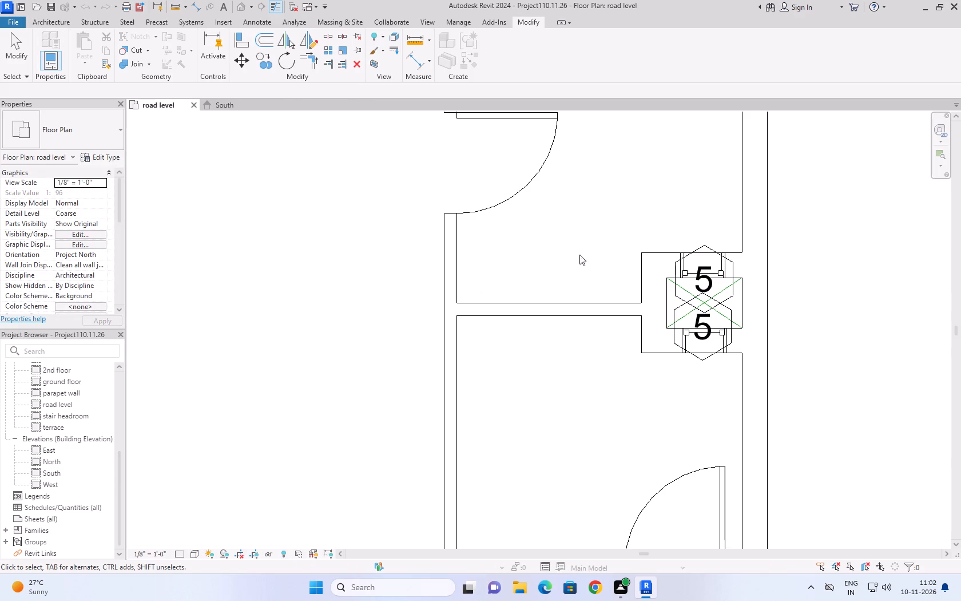
scroll(748, 338, "up", 4)
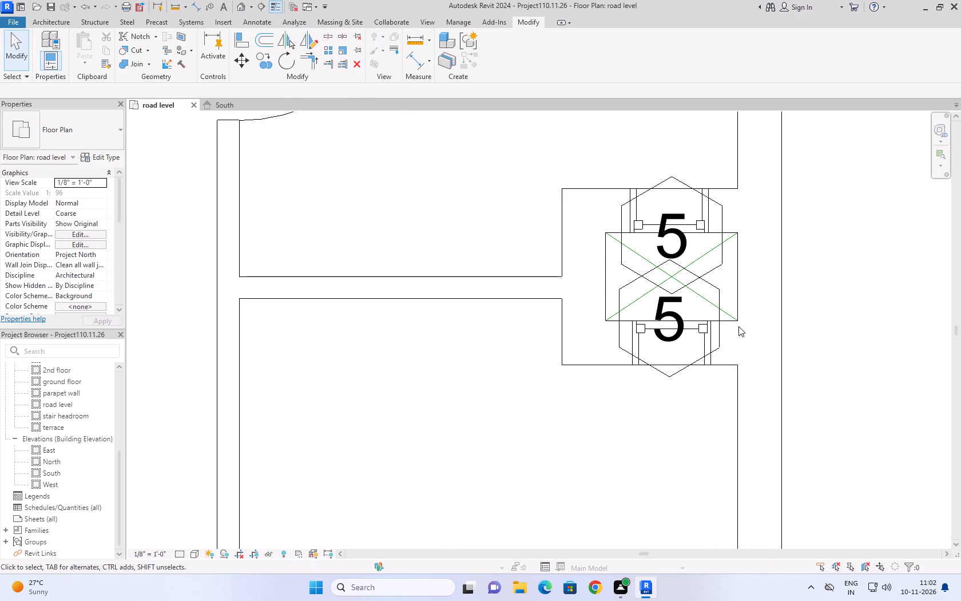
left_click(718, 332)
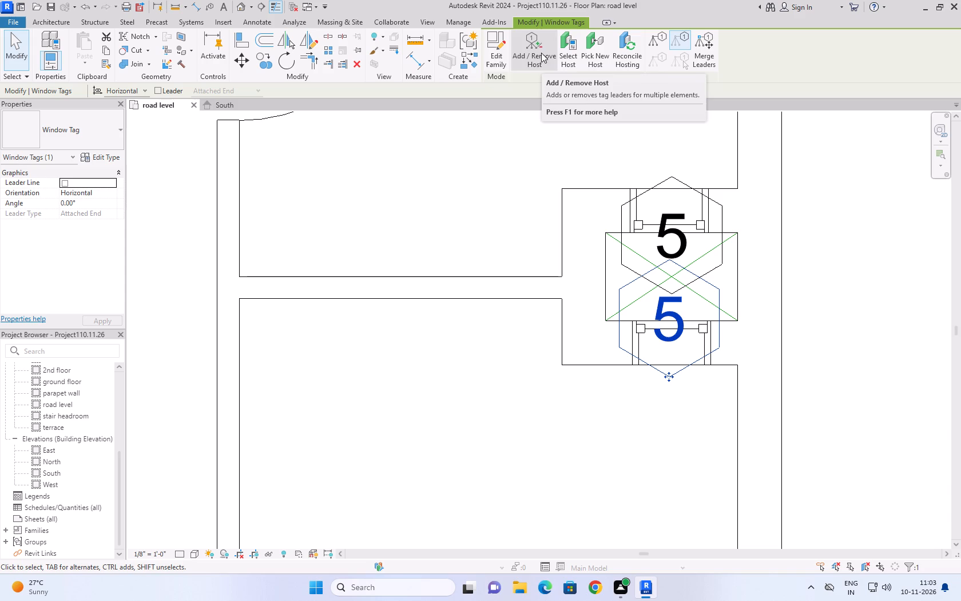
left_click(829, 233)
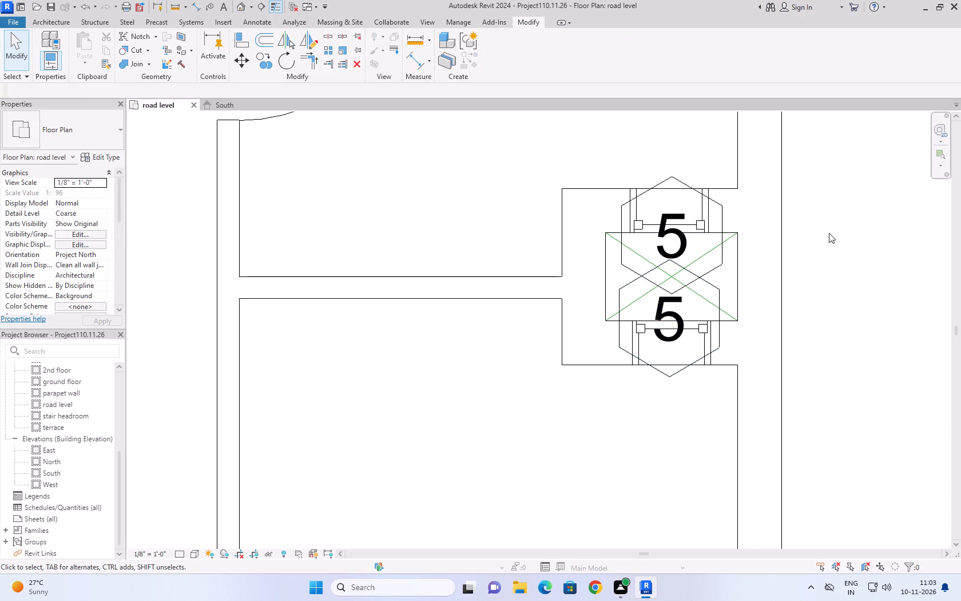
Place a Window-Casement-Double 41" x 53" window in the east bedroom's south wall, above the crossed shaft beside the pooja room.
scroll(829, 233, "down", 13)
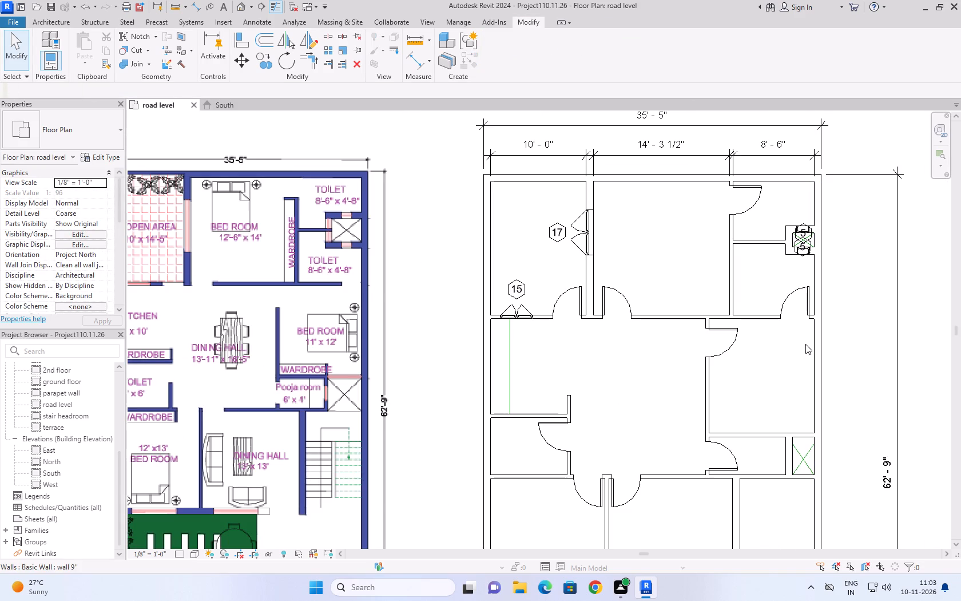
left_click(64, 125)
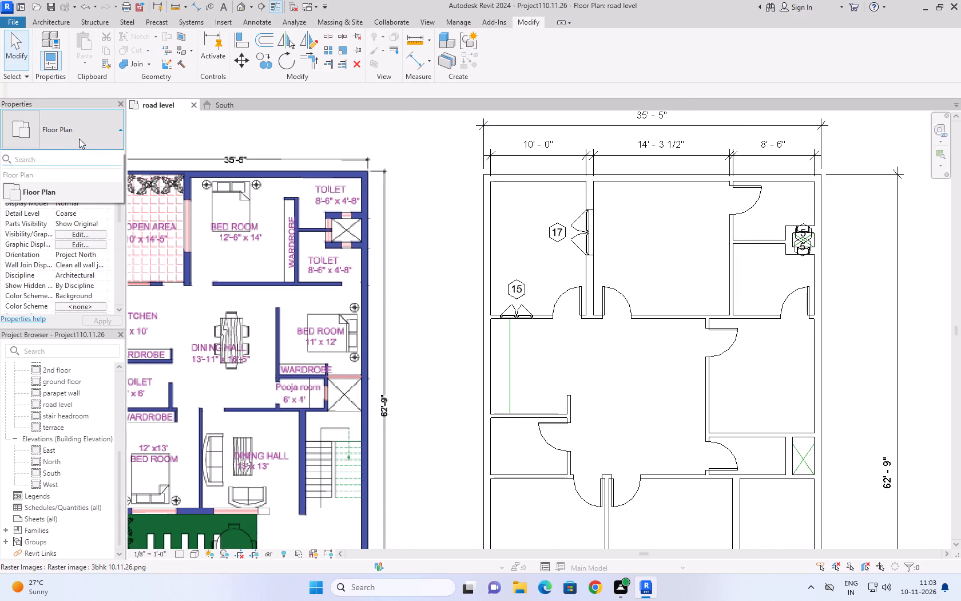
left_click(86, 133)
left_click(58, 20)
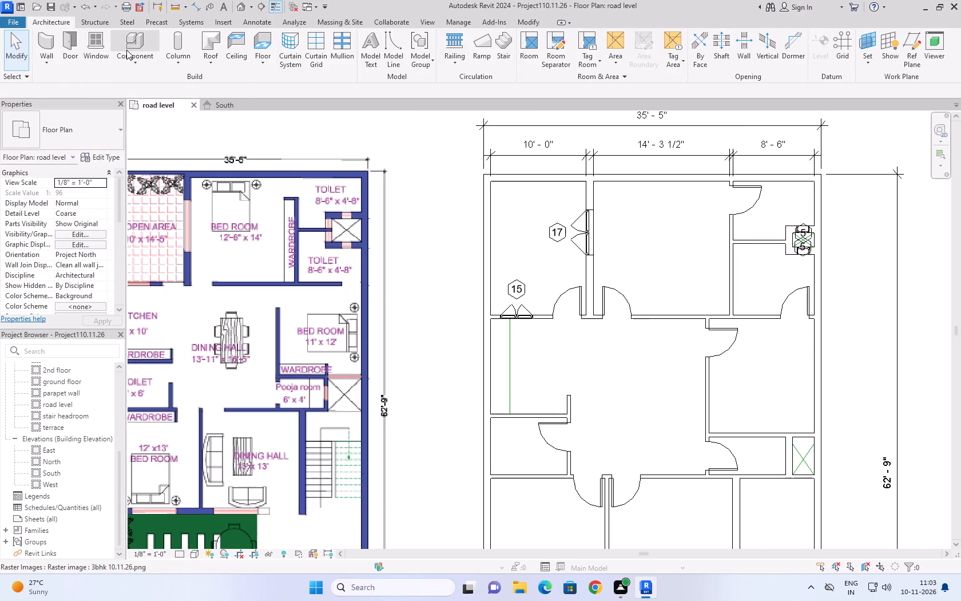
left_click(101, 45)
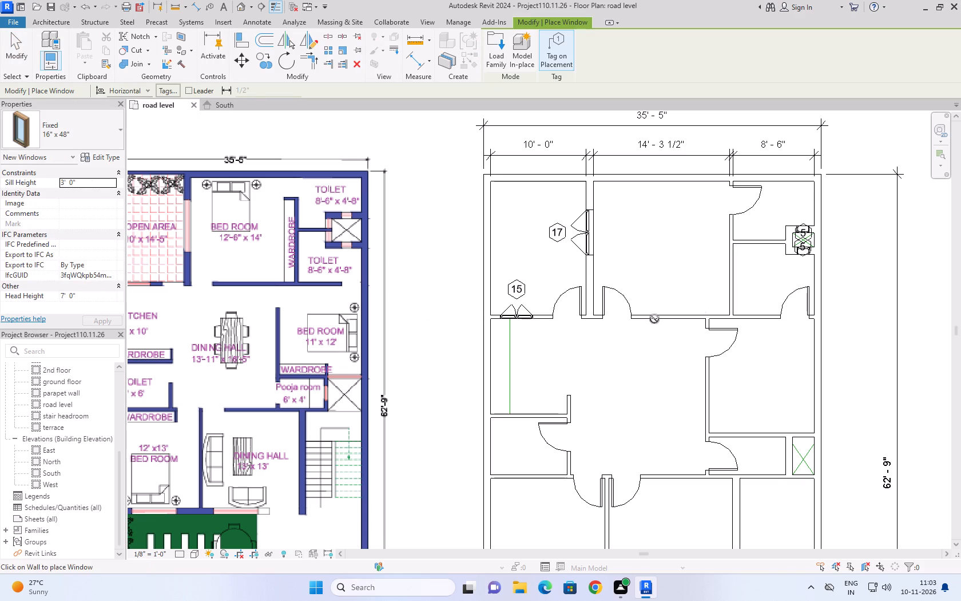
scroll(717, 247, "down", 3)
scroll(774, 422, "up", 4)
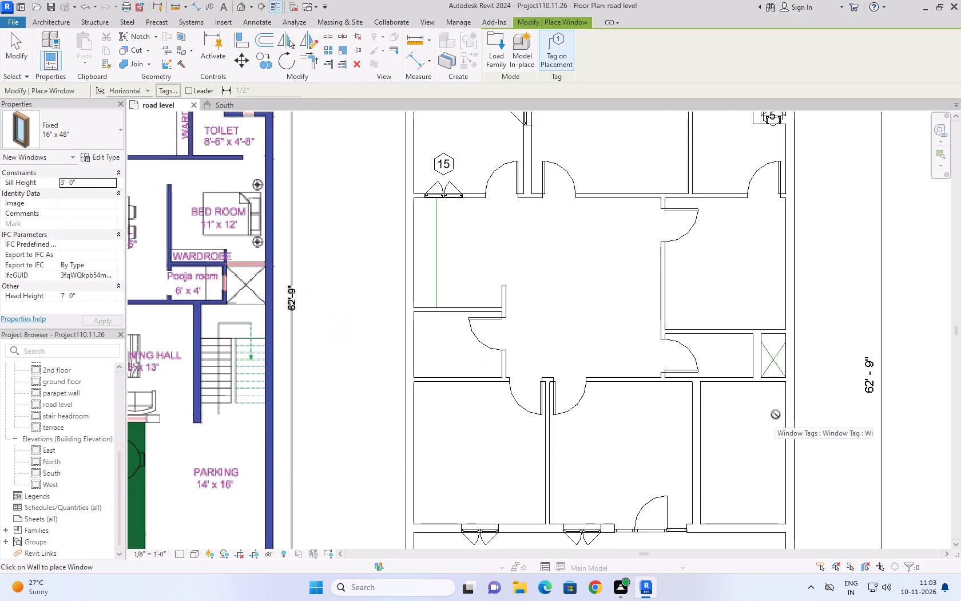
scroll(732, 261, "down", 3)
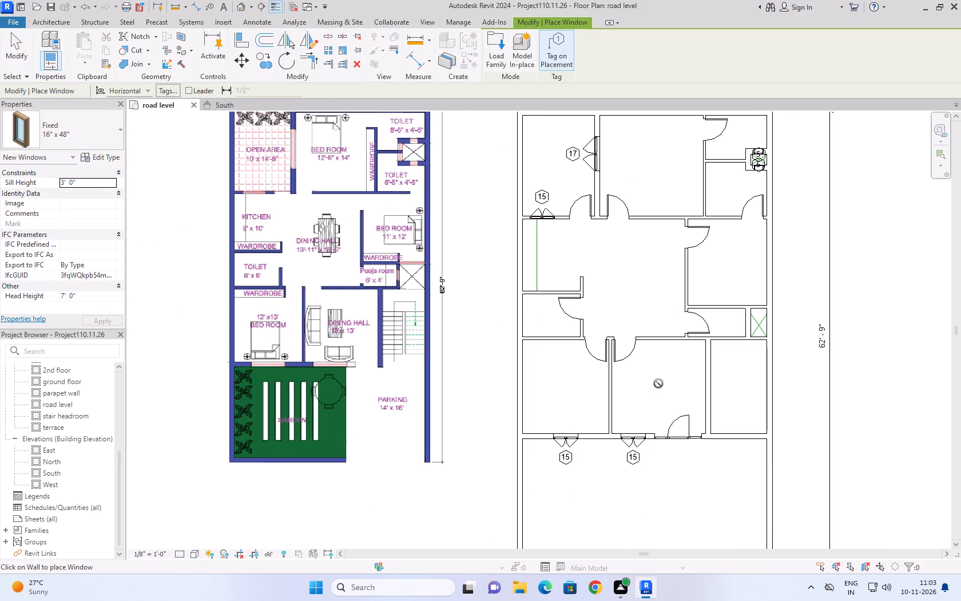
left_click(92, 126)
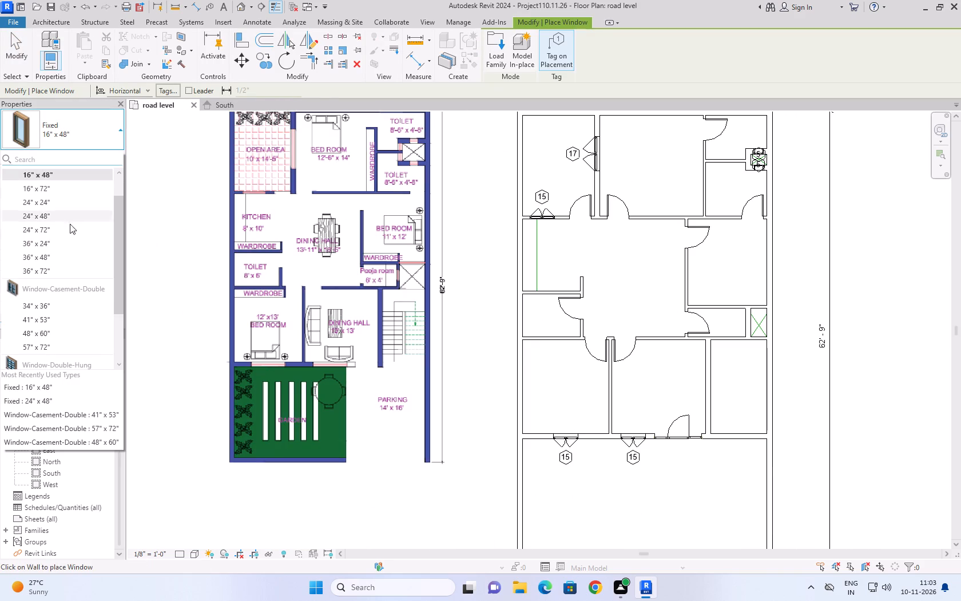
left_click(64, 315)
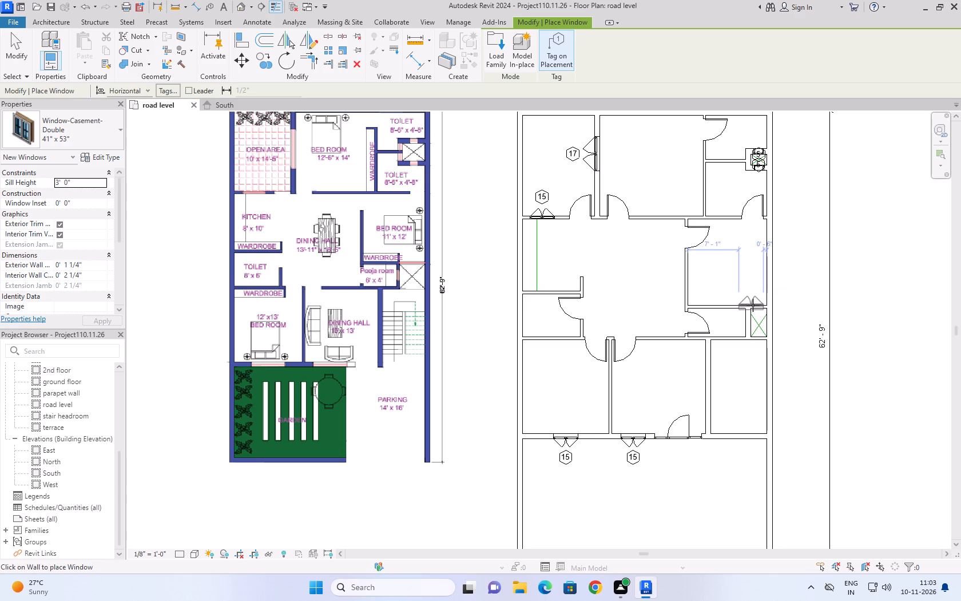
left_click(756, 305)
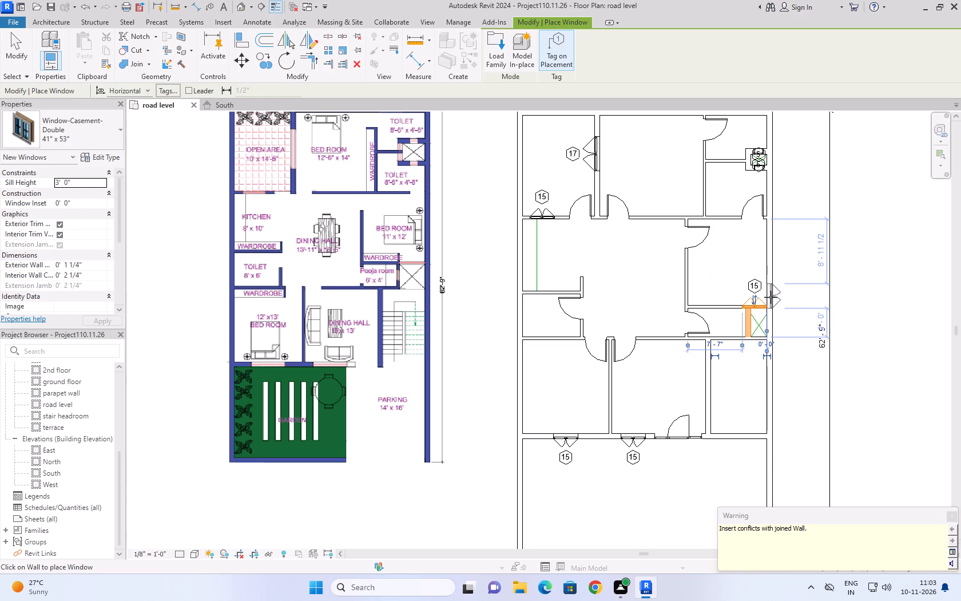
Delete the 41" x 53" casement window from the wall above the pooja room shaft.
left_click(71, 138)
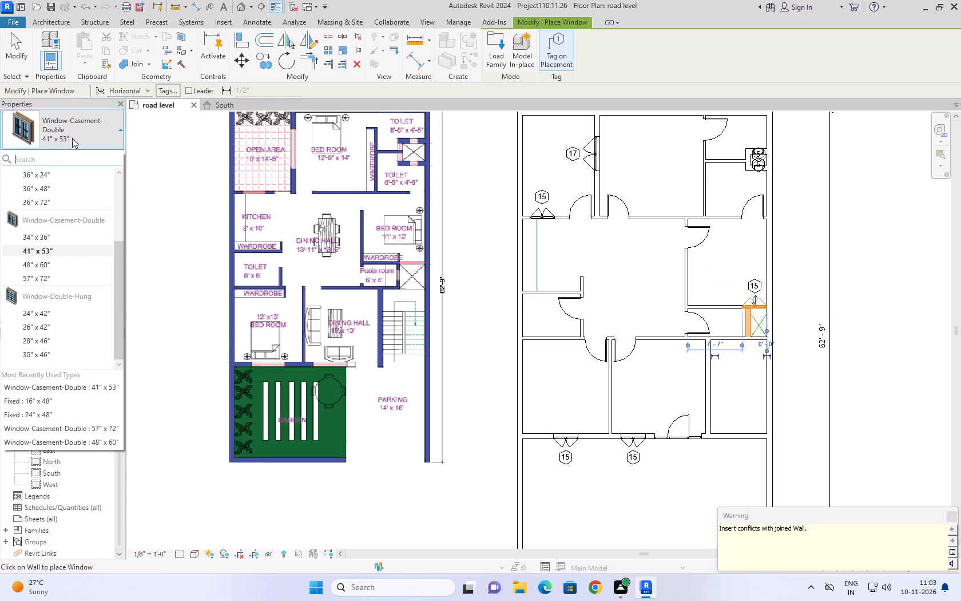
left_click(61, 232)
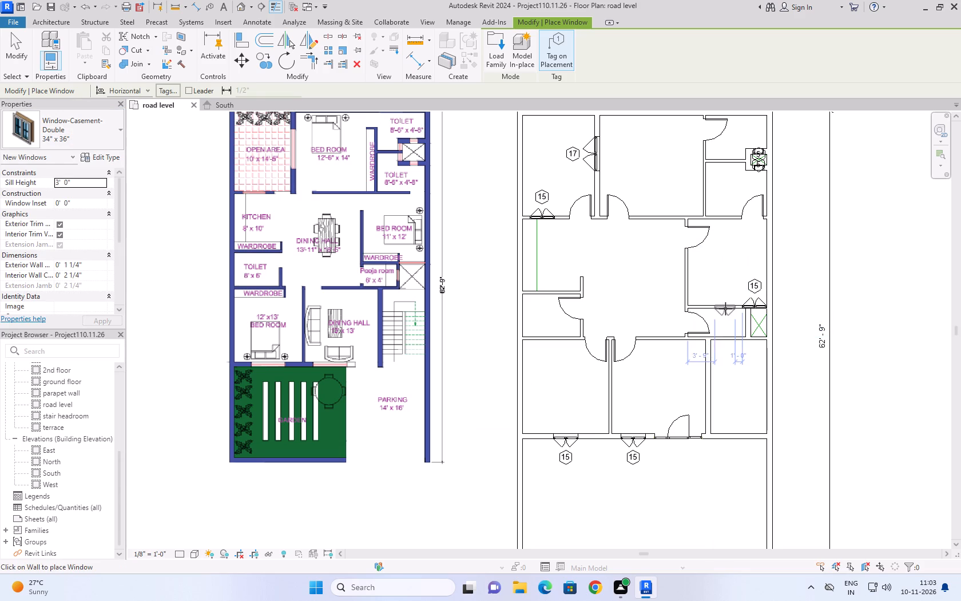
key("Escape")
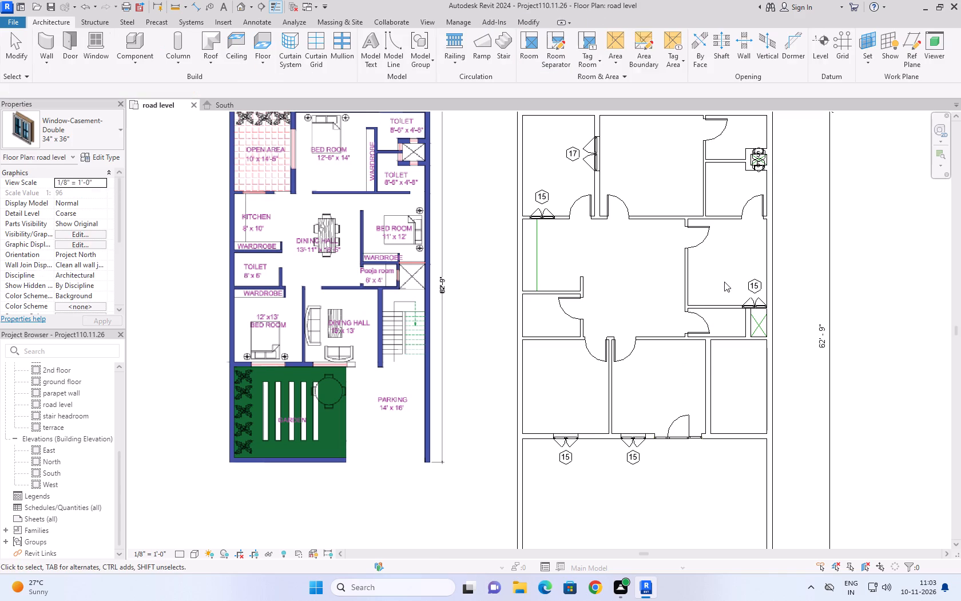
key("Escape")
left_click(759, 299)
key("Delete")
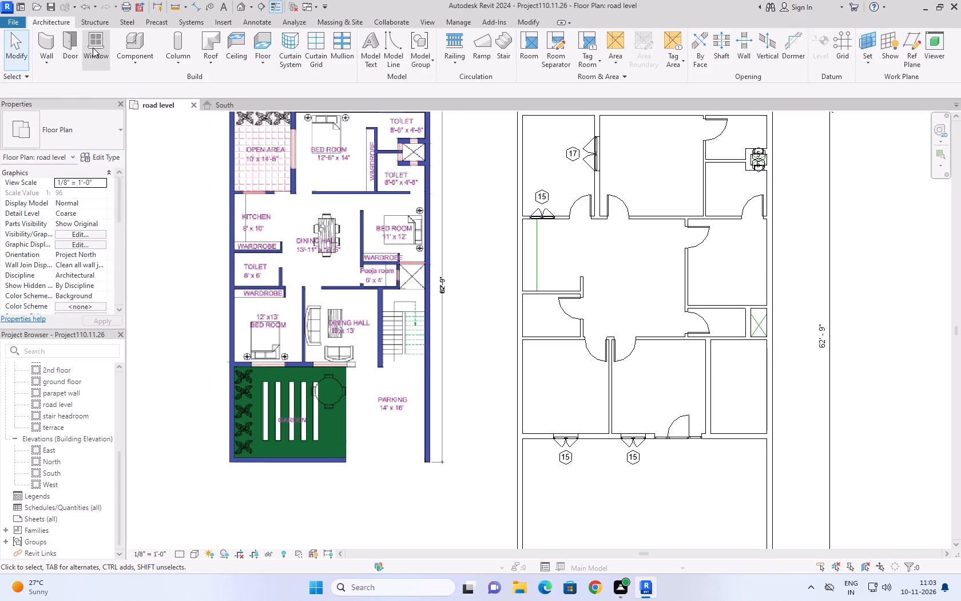
Place a Window-Casement-Double 34" x 36" window in the wall above the pooja room shaft, about 0'-3" from the east wall.
left_click(93, 39)
left_click(85, 126)
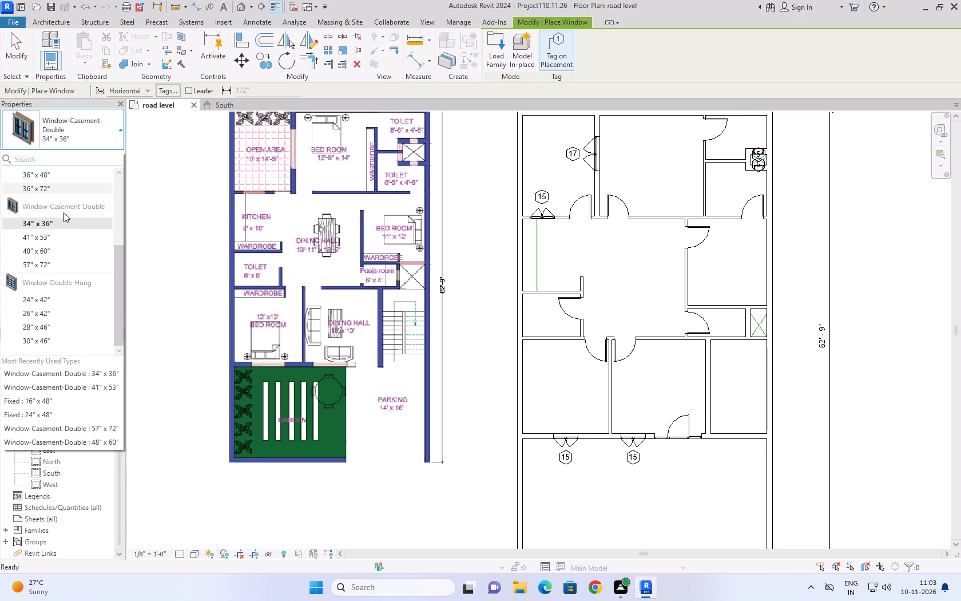
left_click(60, 222)
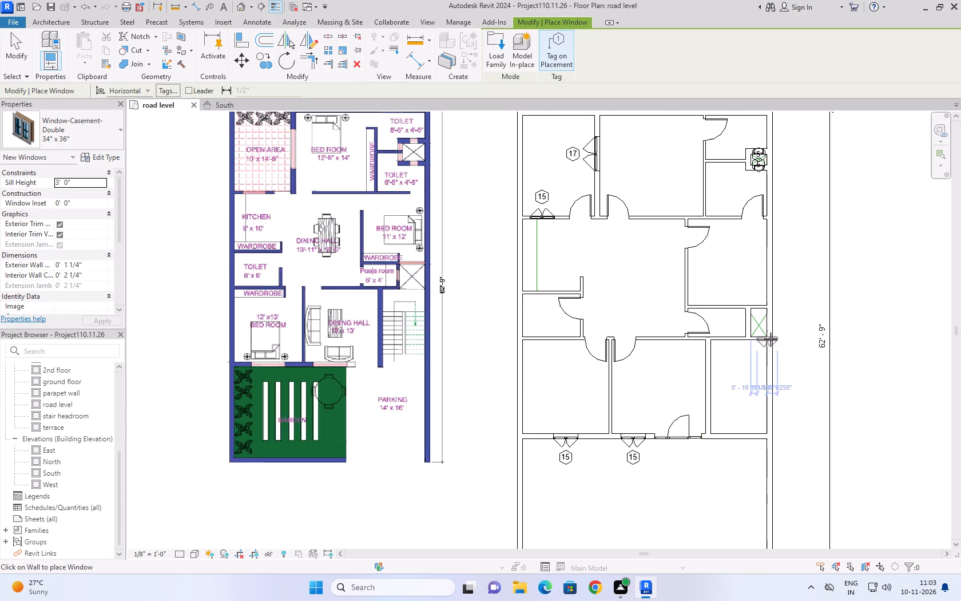
scroll(771, 338, "up", 8)
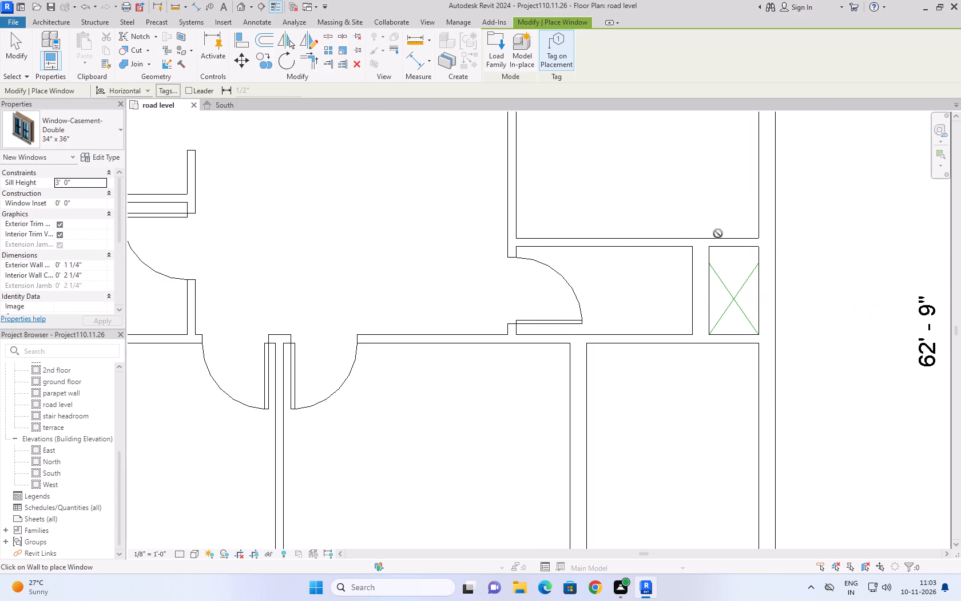
left_click(722, 239)
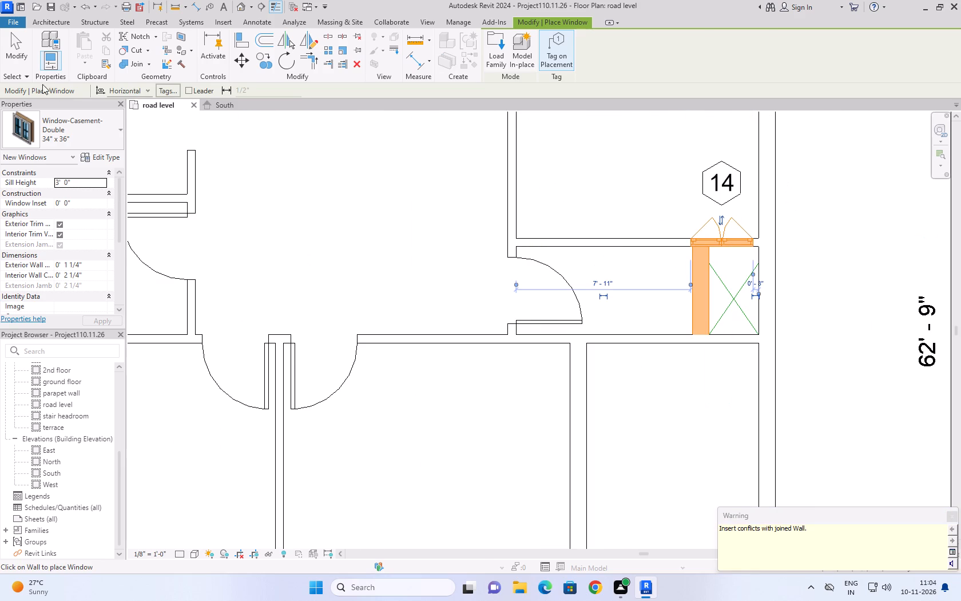
left_click(14, 61)
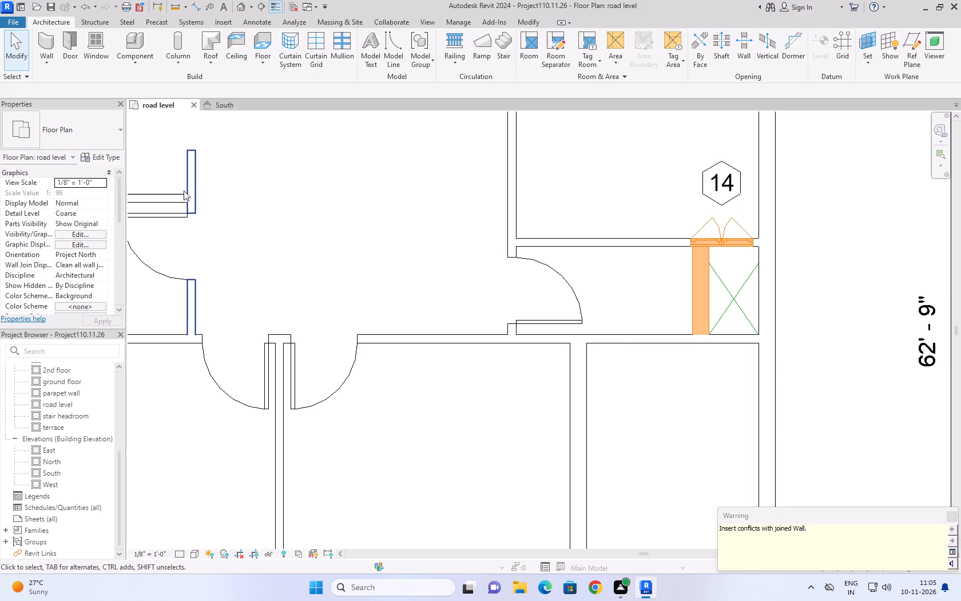
left_click(0, 54)
left_click(6, 57)
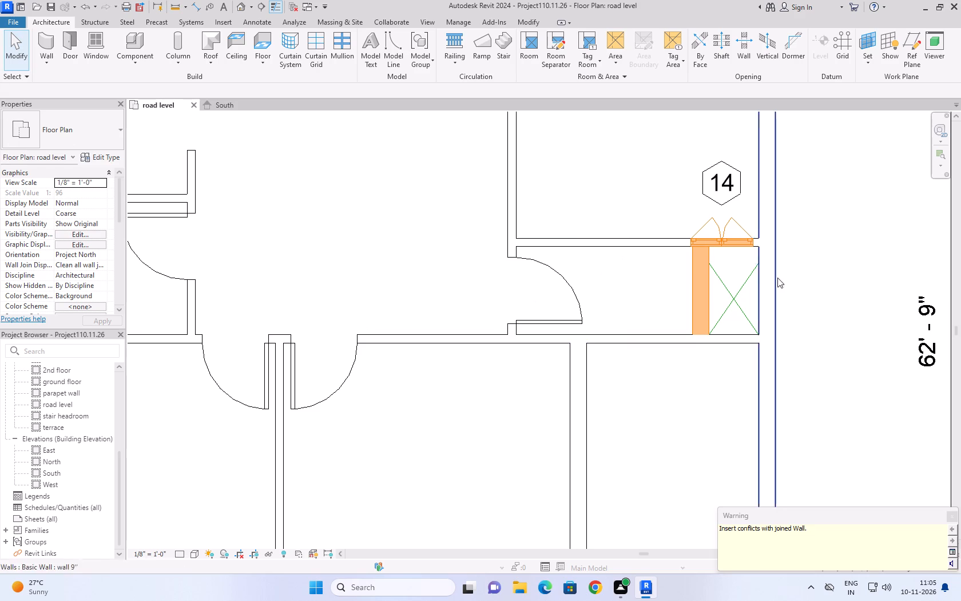
left_click(815, 278)
Nudge the 9" wall between the pooja room and the shaft west until the shaft is about 3'-5" wide inside.
left_click(709, 293)
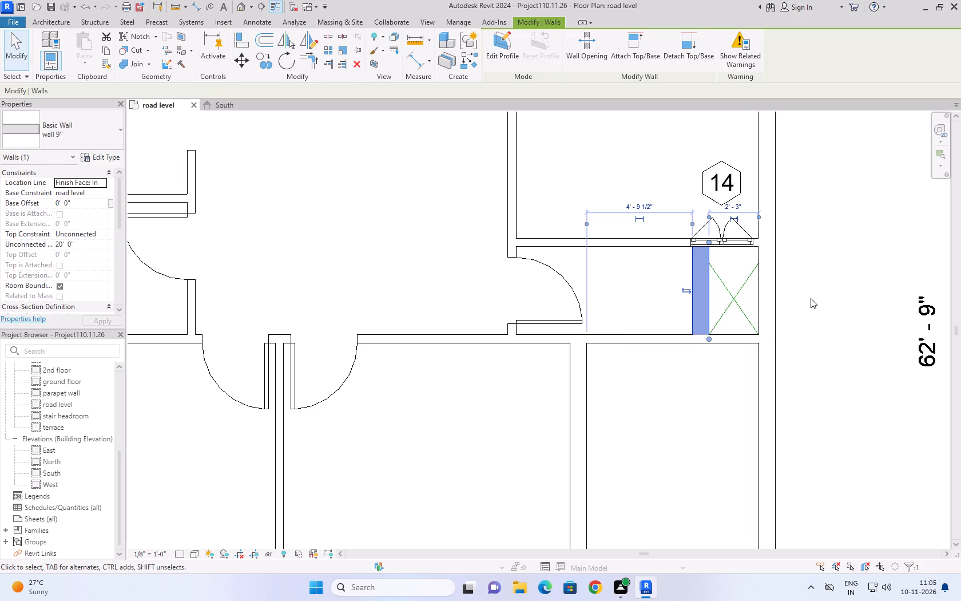
key("Left")
key("Left")
key("Left")
key("Left")
key("Left")
key("Left")
key("Left")
key("Left")
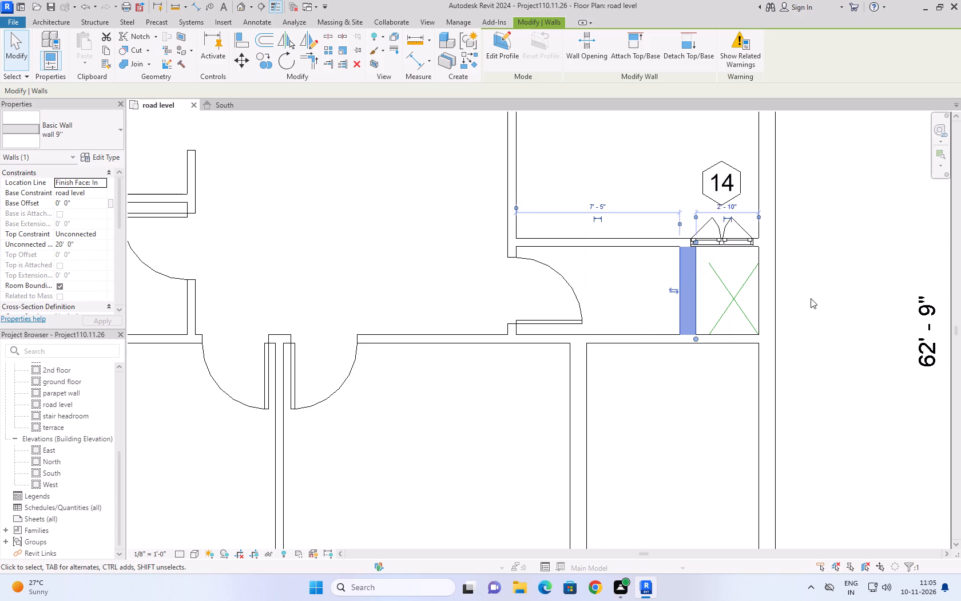
key("Left")
key("Left")
key("Left")
key("Left")
key("Left")
key("Left")
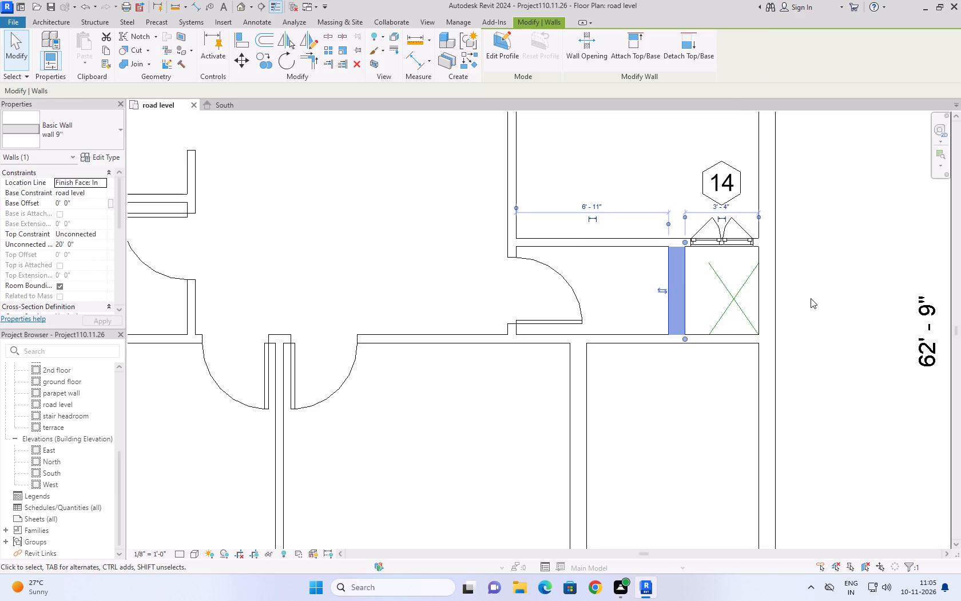
left_click(811, 298)
Stretch both diagonal model lines to the inner corners of the widened pooja room shaft, each about 5'-3 1/8" long.
double_click(724, 282)
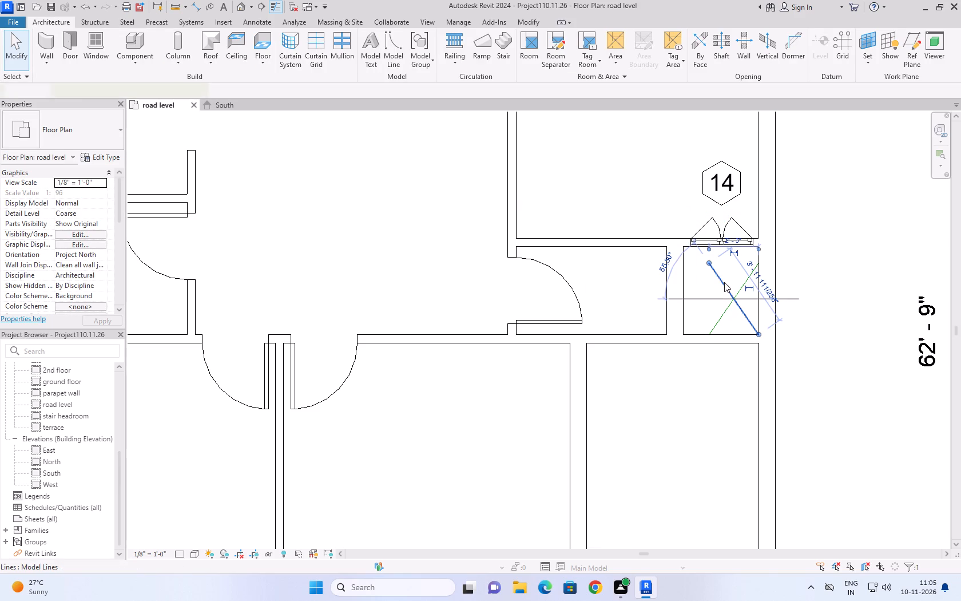
left_click_drag(708, 263, 682, 248)
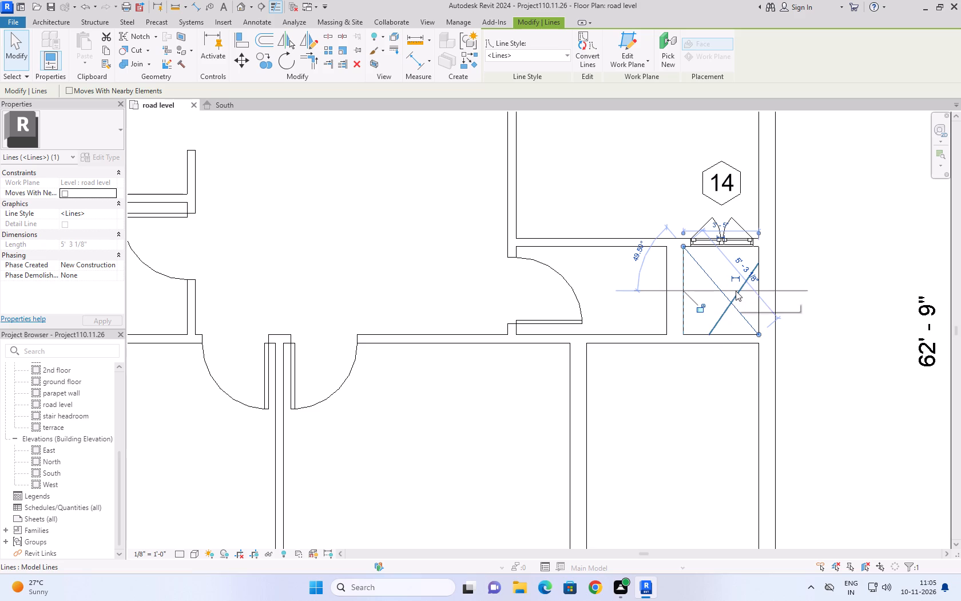
left_click(736, 291)
left_click_drag(736, 294, 722, 286)
left_click(722, 286)
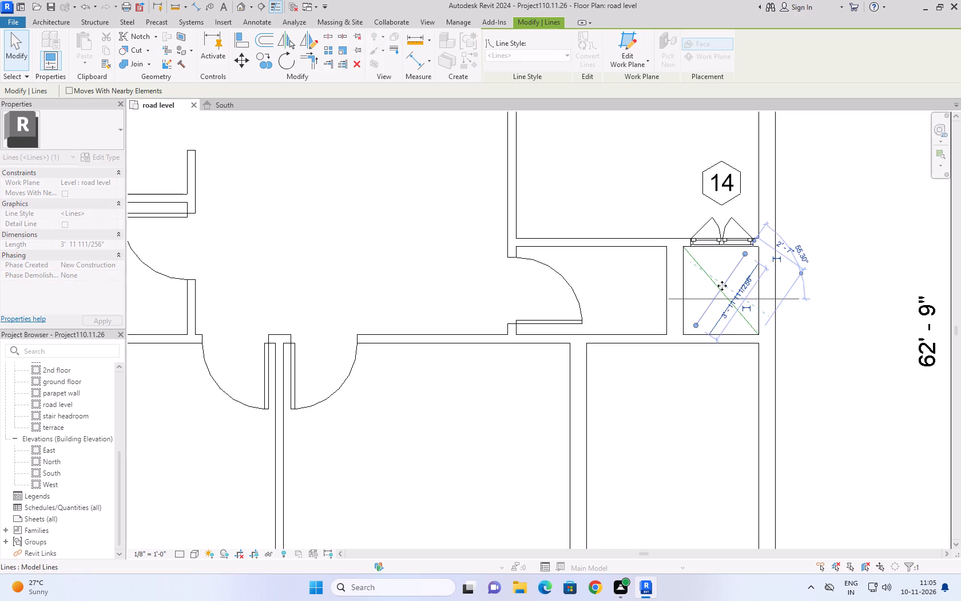
left_click_drag(745, 254, 753, 251)
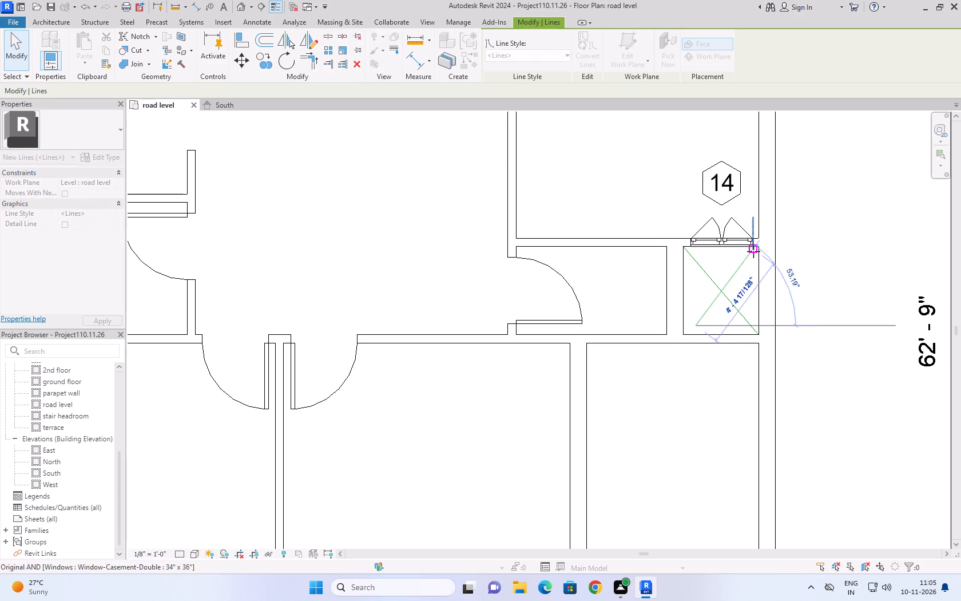
left_click_drag(753, 251, 756, 248)
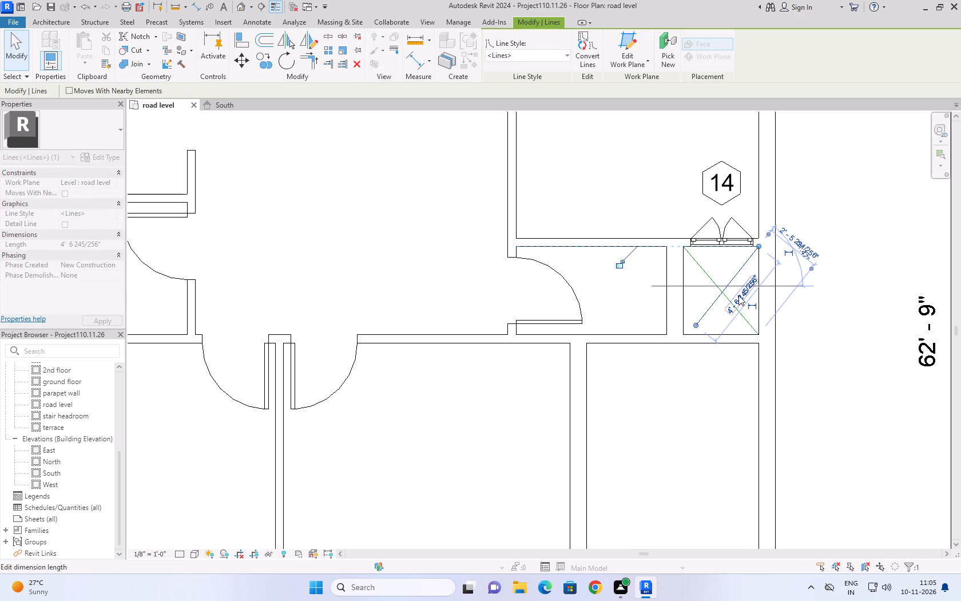
left_click_drag(696, 323, 688, 333)
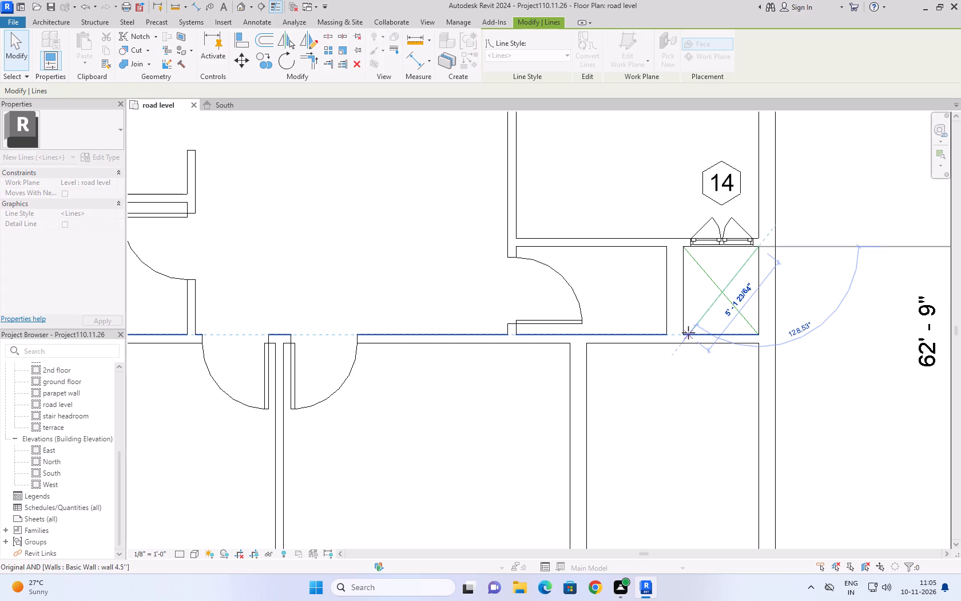
left_click_drag(688, 333, 685, 334)
scroll(684, 404, "up", 4)
middle_click_drag(690, 381, 637, 450)
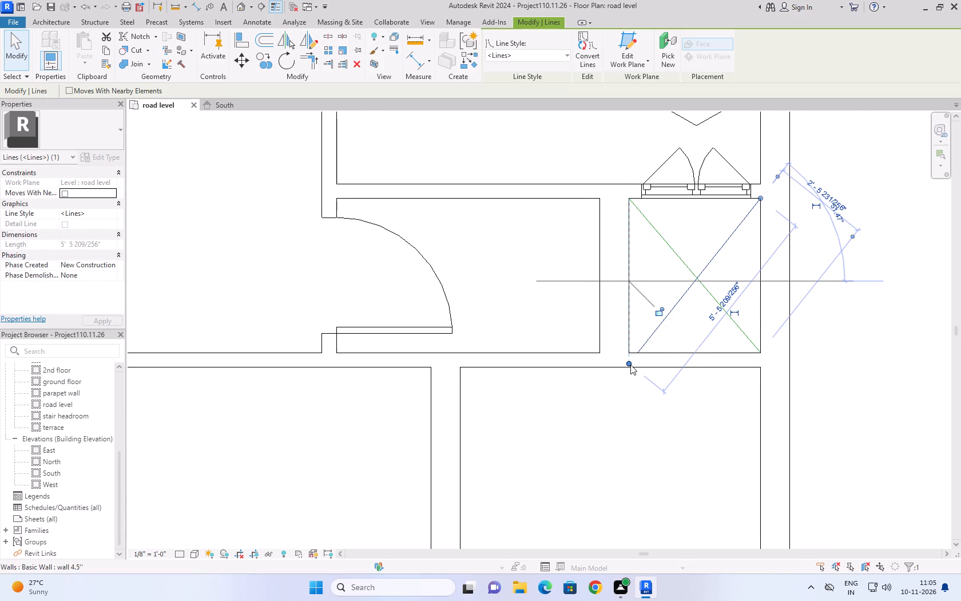
left_click_drag(628, 363, 626, 355)
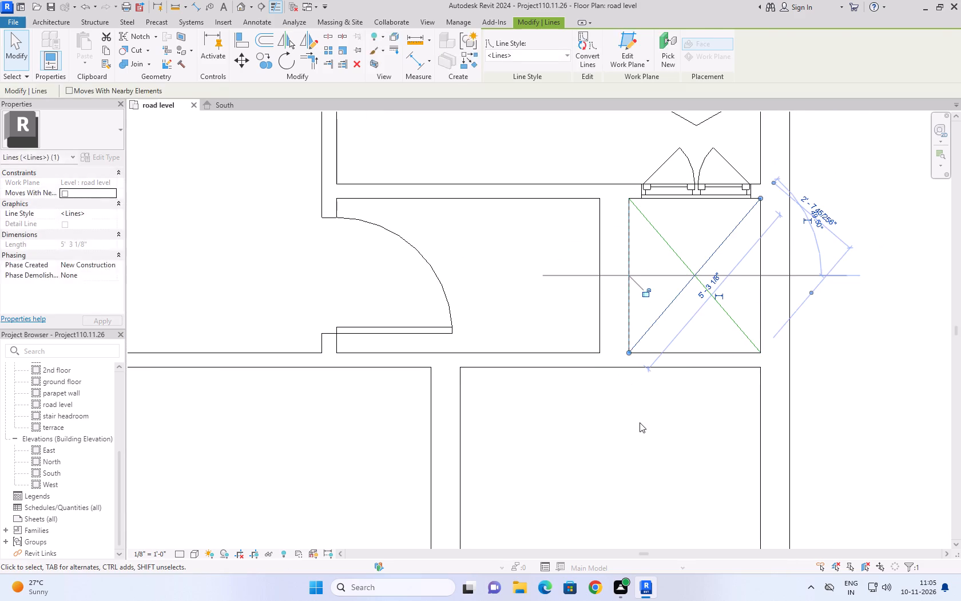
left_click(640, 422)
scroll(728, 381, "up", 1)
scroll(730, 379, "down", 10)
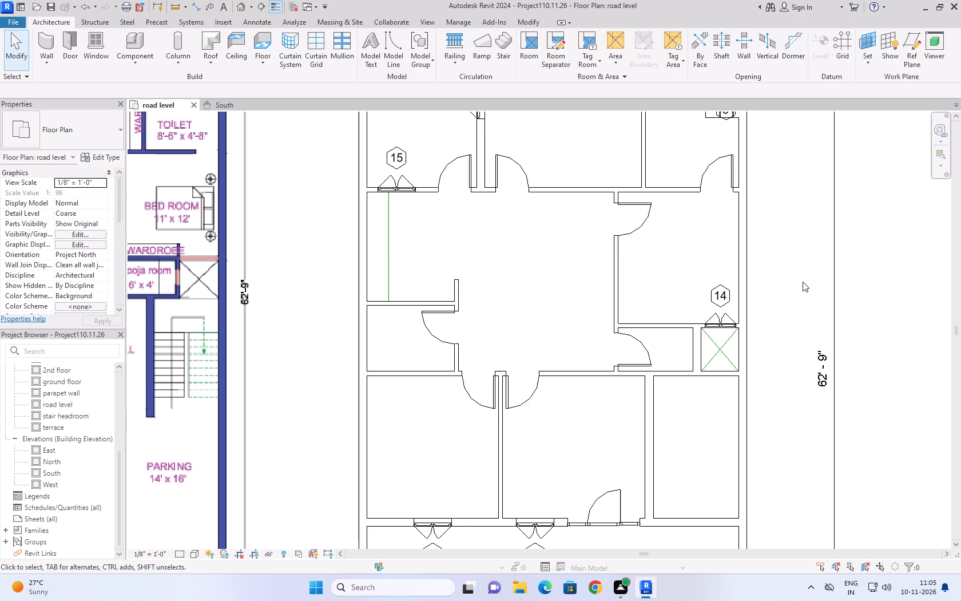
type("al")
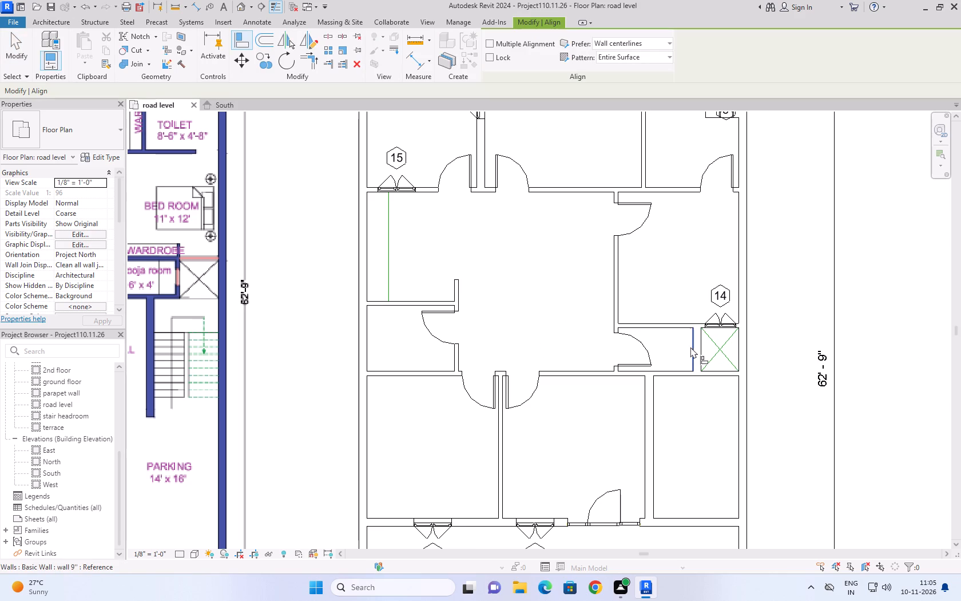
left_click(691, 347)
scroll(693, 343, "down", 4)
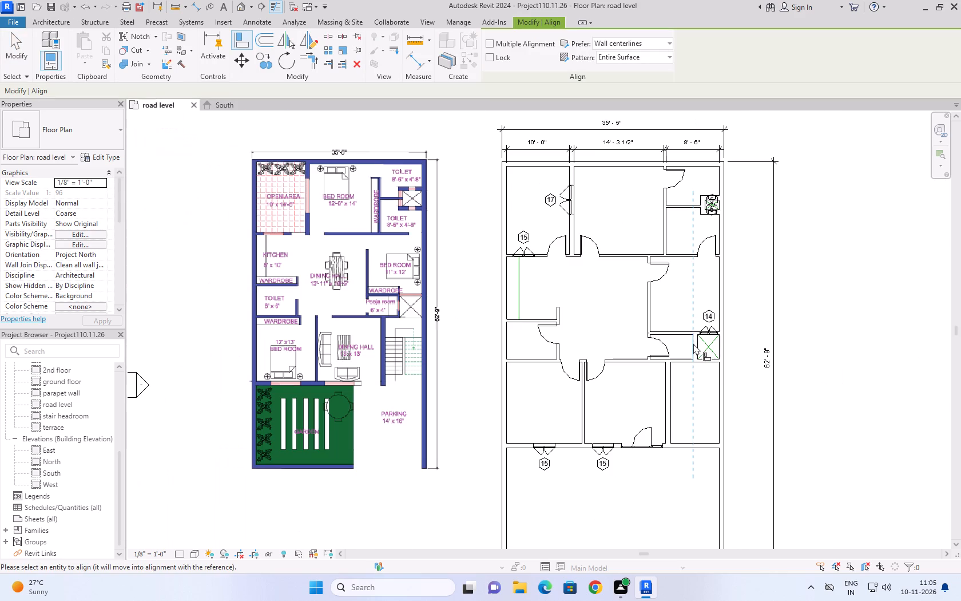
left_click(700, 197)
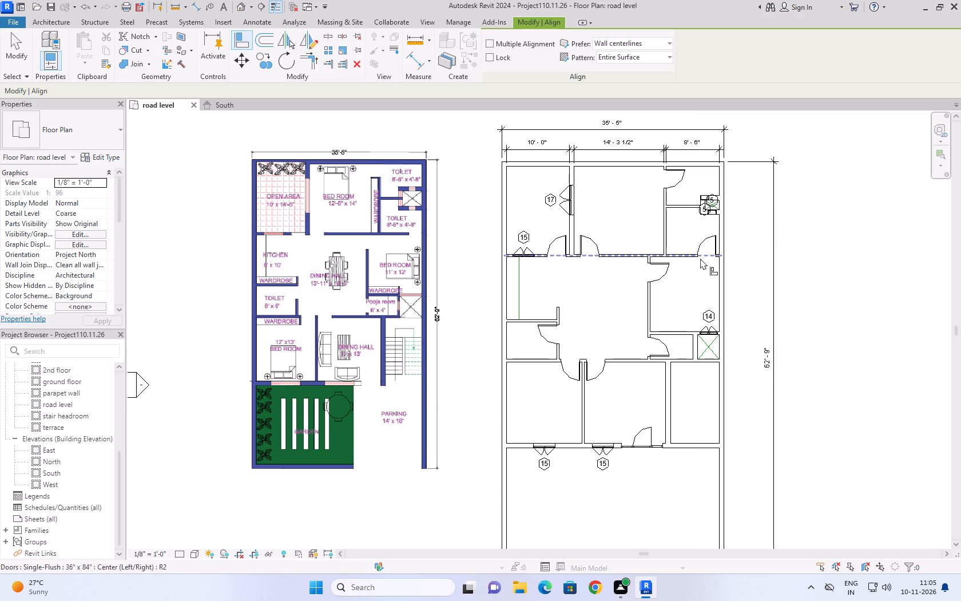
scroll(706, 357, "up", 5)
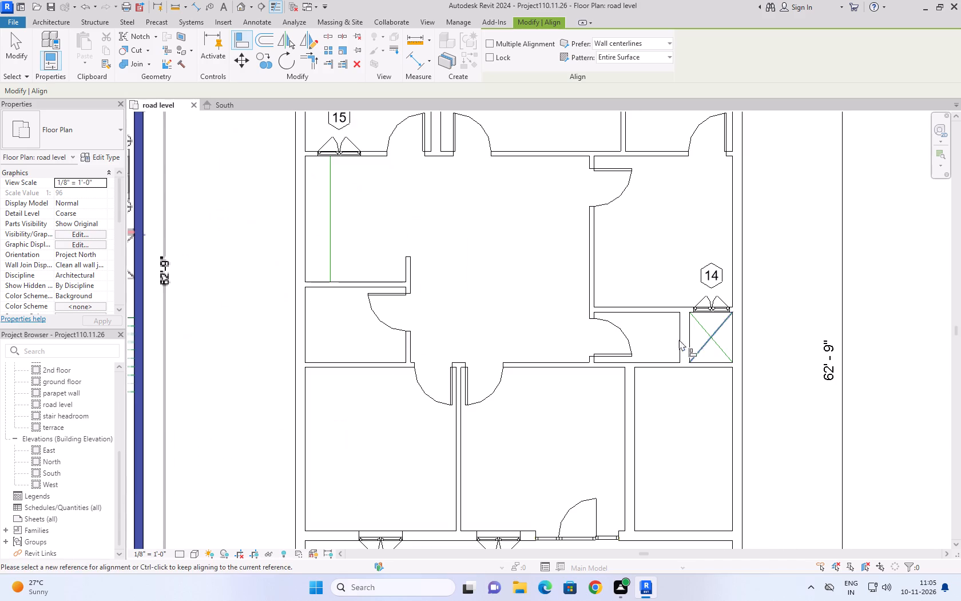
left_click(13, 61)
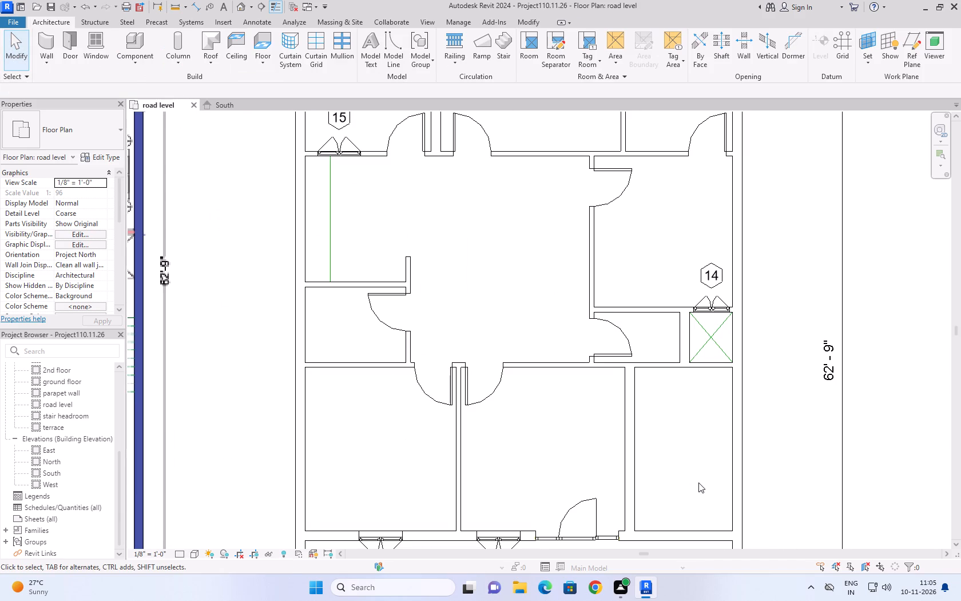
Align the west face of the toilet shaft's 9" west wall with the west face of the pooja room shaft's wall.
key("a")
key("l")
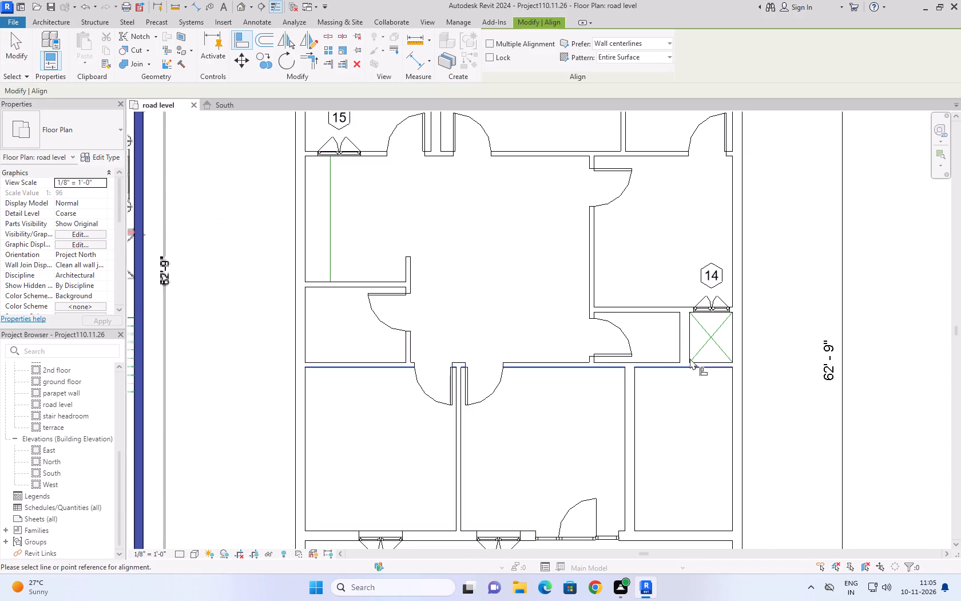
left_click(679, 331)
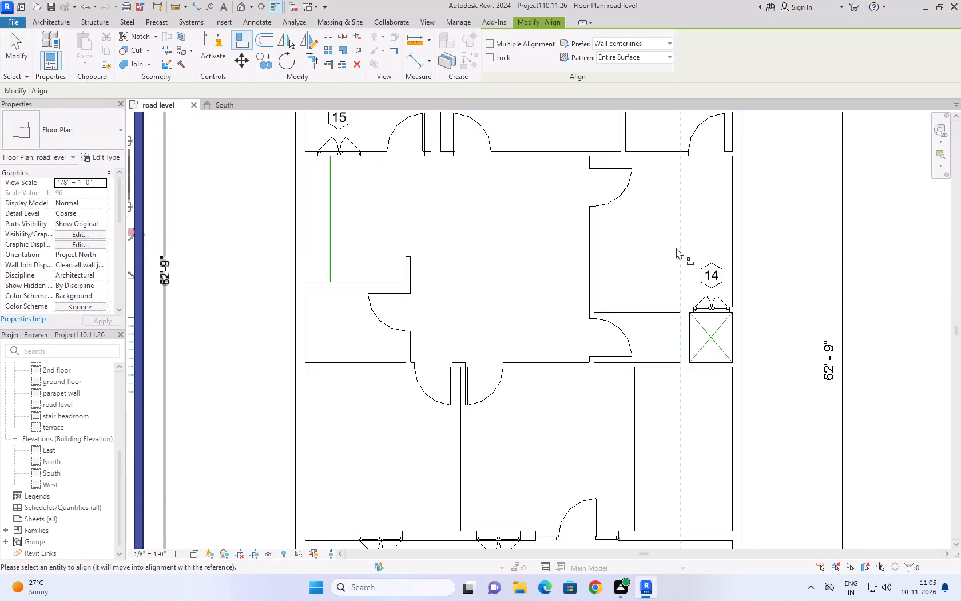
scroll(676, 248, "down", 8)
scroll(676, 179, "up", 12)
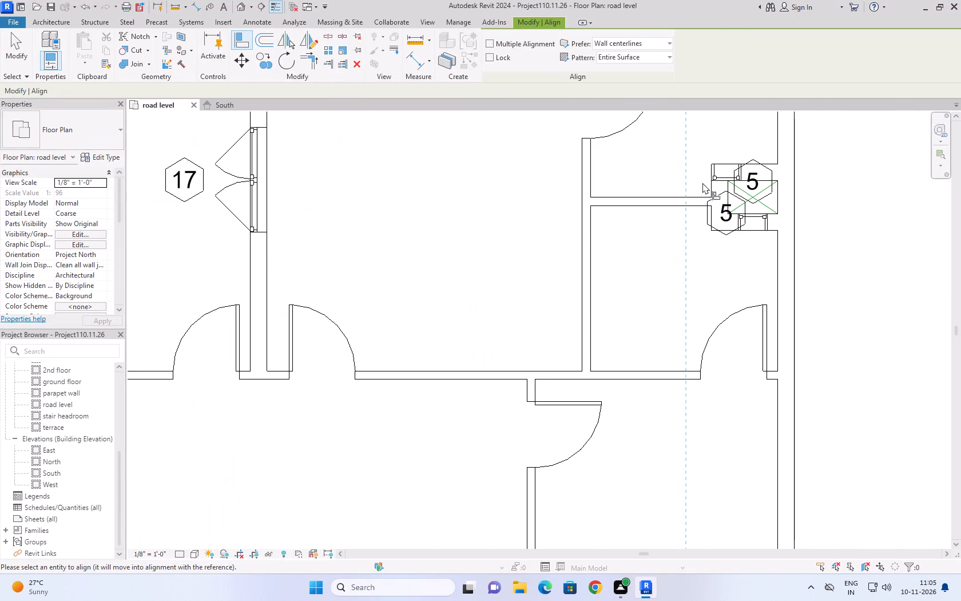
left_click(710, 185)
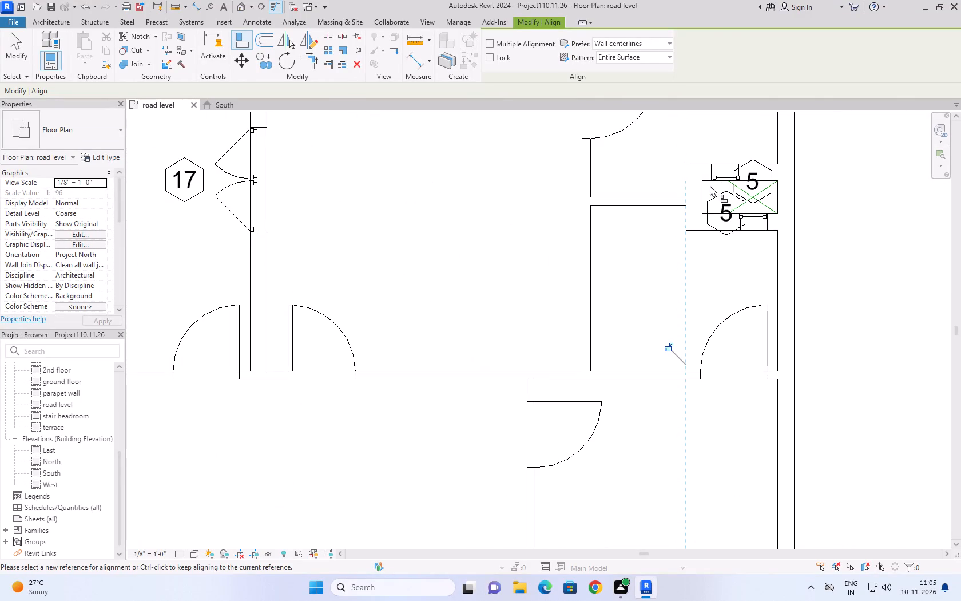
scroll(727, 296, "down", 3)
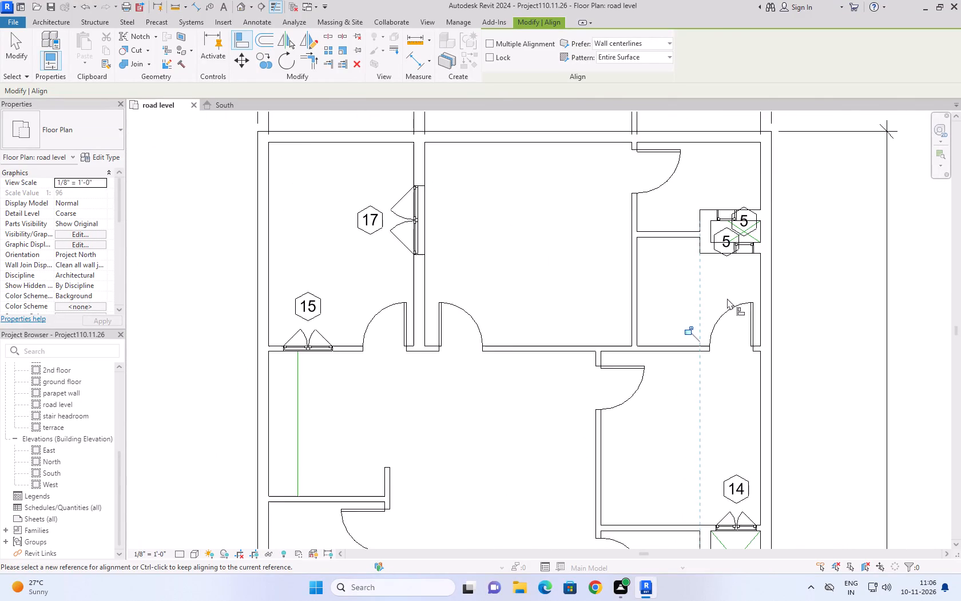
scroll(727, 298, "down", 2)
scroll(727, 298, "up", 3)
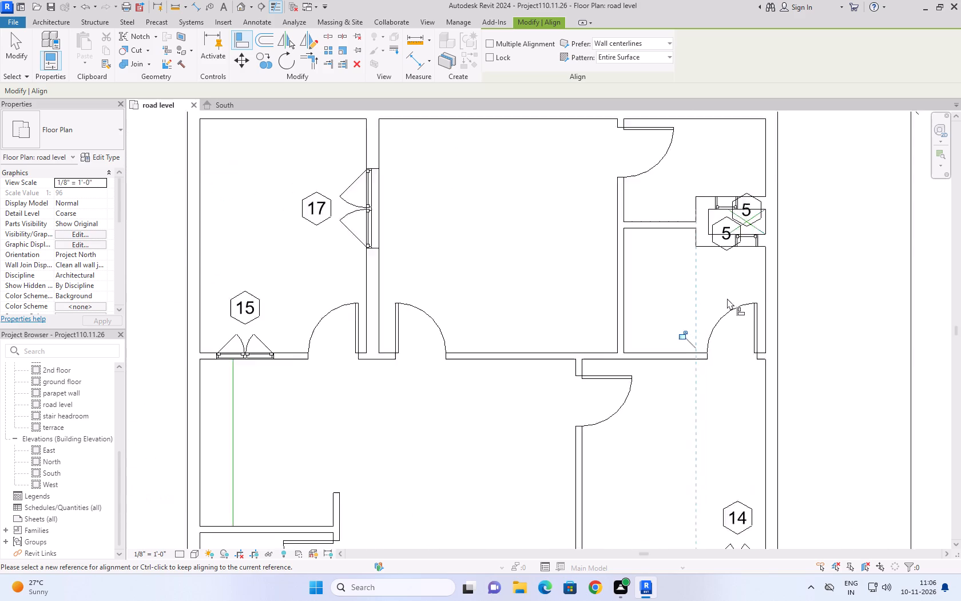
scroll(727, 298, "up", 1)
left_click(5, 48)
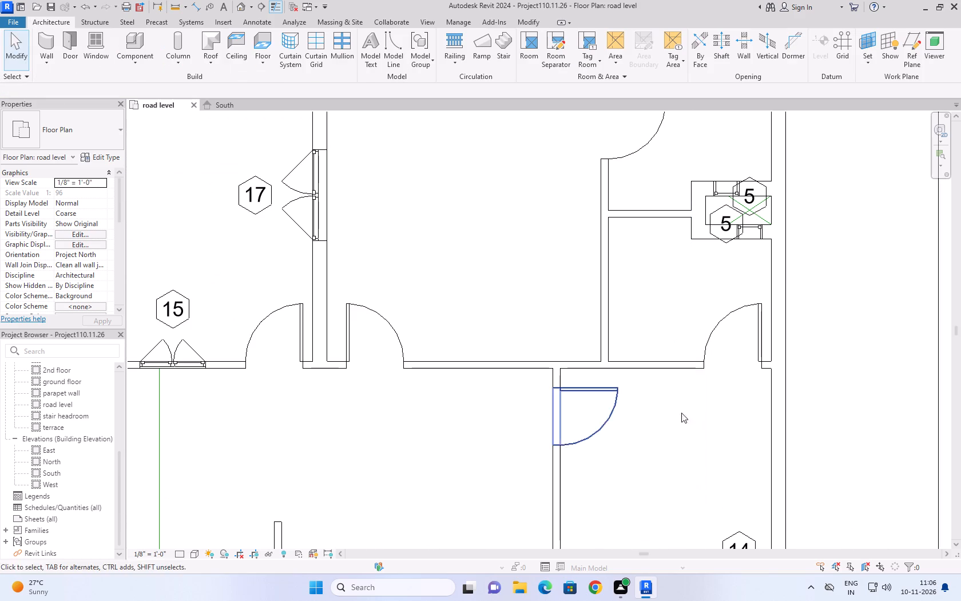
Nudge the 16" x 48" window in the toilet shaft's north wall east until it sits about 1'-1" from the east wall.
left_click(720, 191)
key("Right")
key("Right")
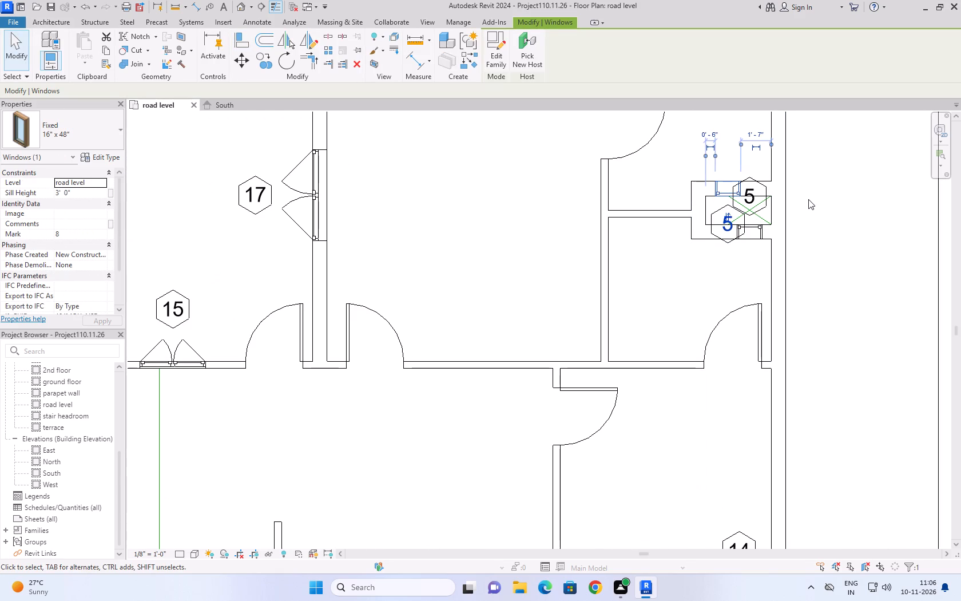
key("Right")
key("Right")
key("Right")
key("Right")
key("Right")
key("Right")
key("Right")
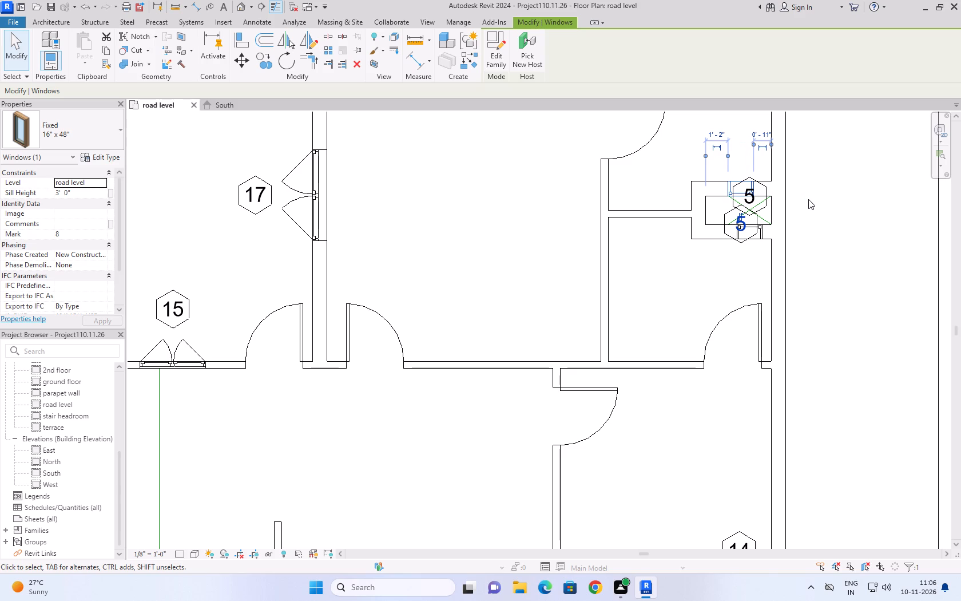
key("Right")
key("Left")
key("Left")
key("Left")
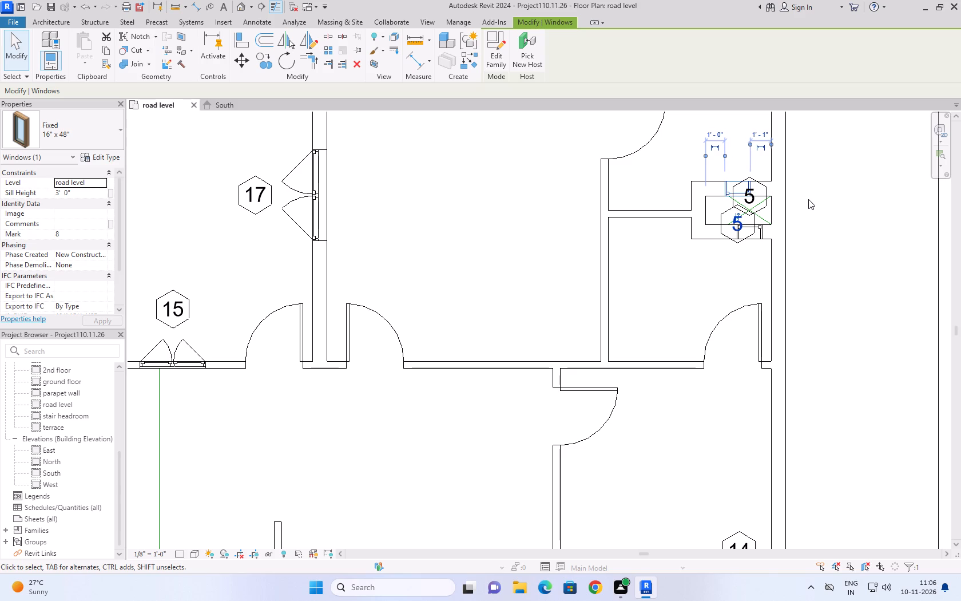
left_click(809, 199)
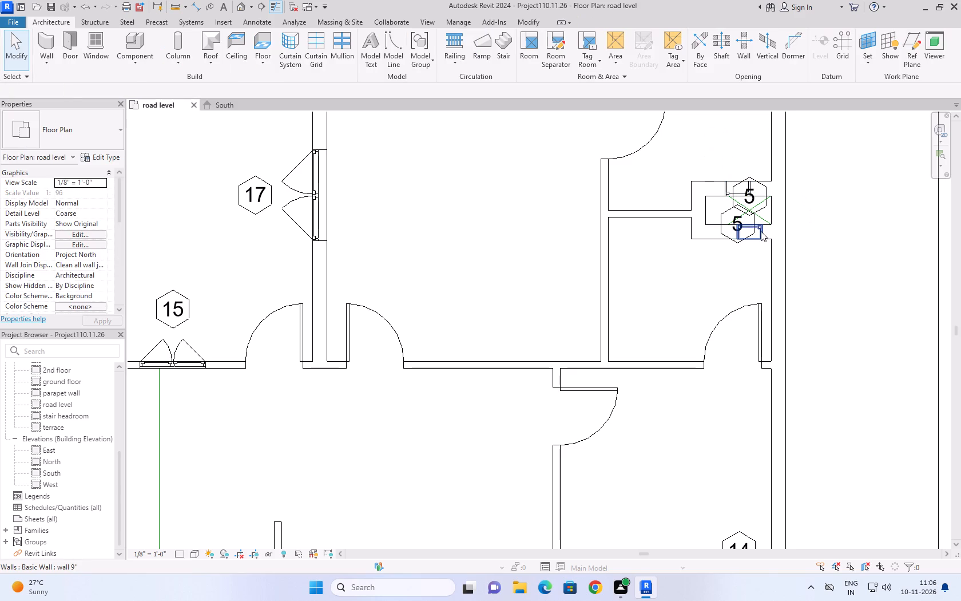
Nudge the 16" x 48" window in the toilet shaft's south wall west until it is about 1'-1 1/2" from the east wall.
left_click(761, 231)
key("Left")
key("Left")
key("Left")
key("Left")
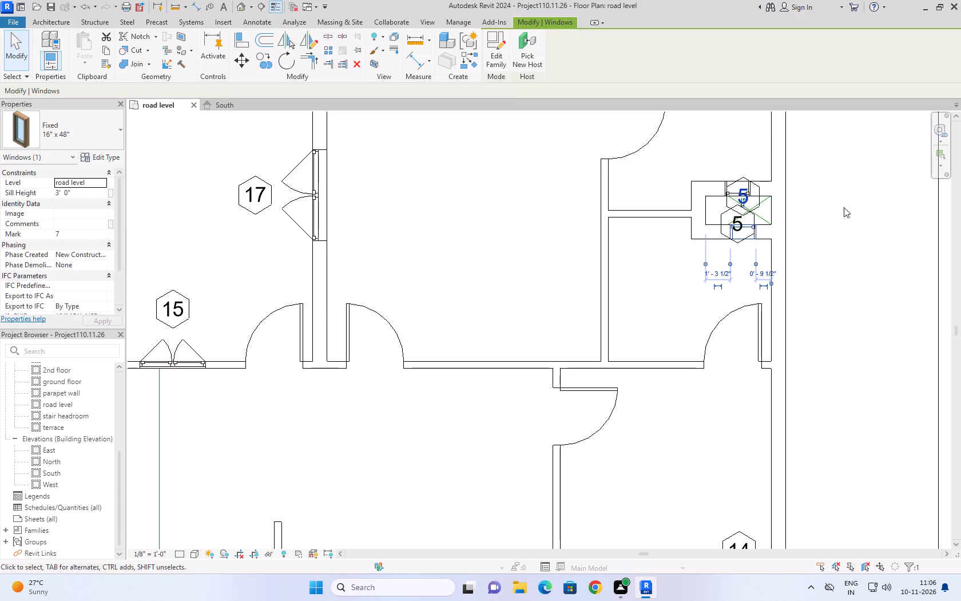
key("Left")
key("Left")
key("Left")
key("Left")
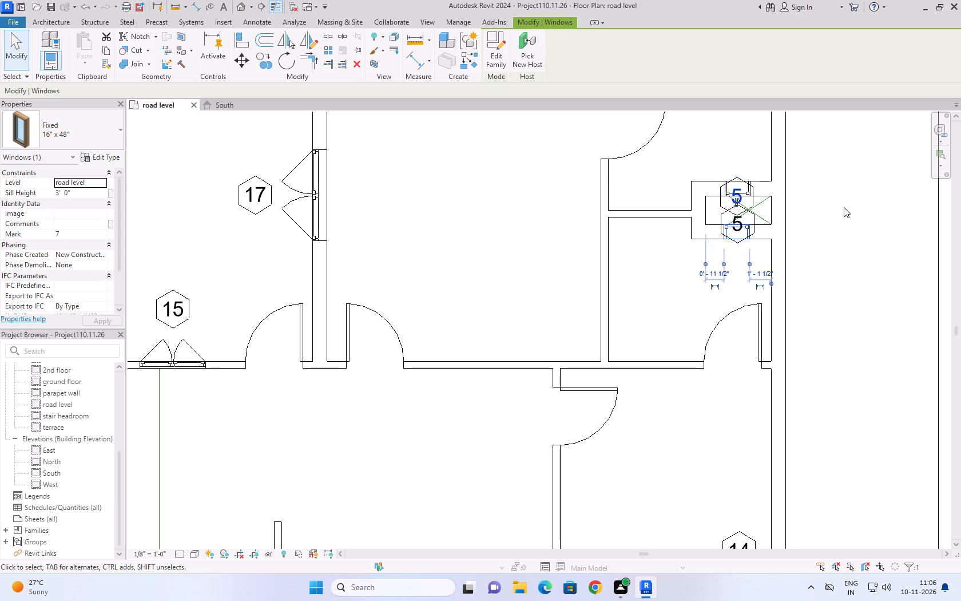
left_click(844, 207)
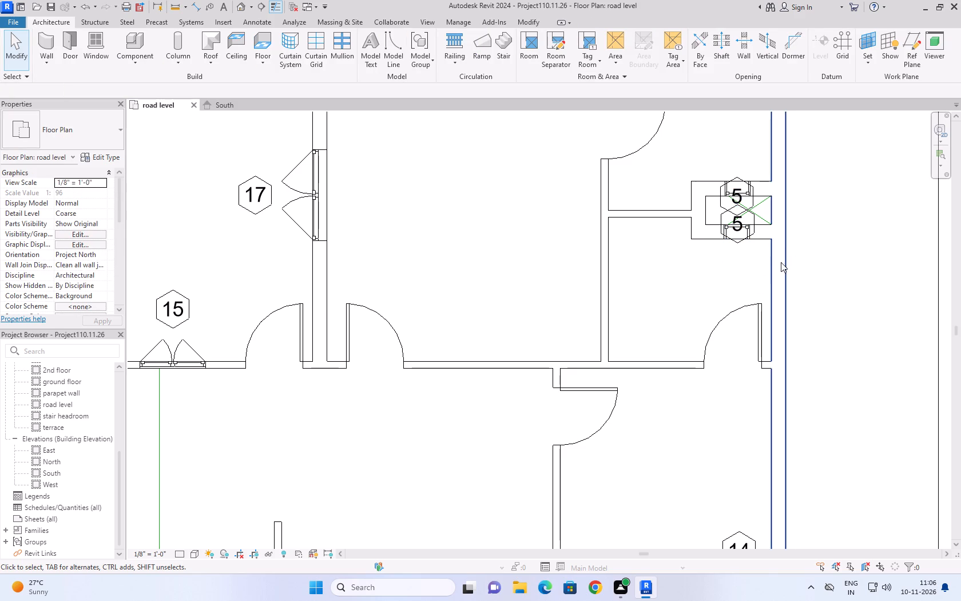
Stretch both diagonal model lines to the inner west corners of the widened toilet shaft, each about 3'-8 3/4" long.
left_click(761, 201)
left_click_drag(728, 223, 707, 224)
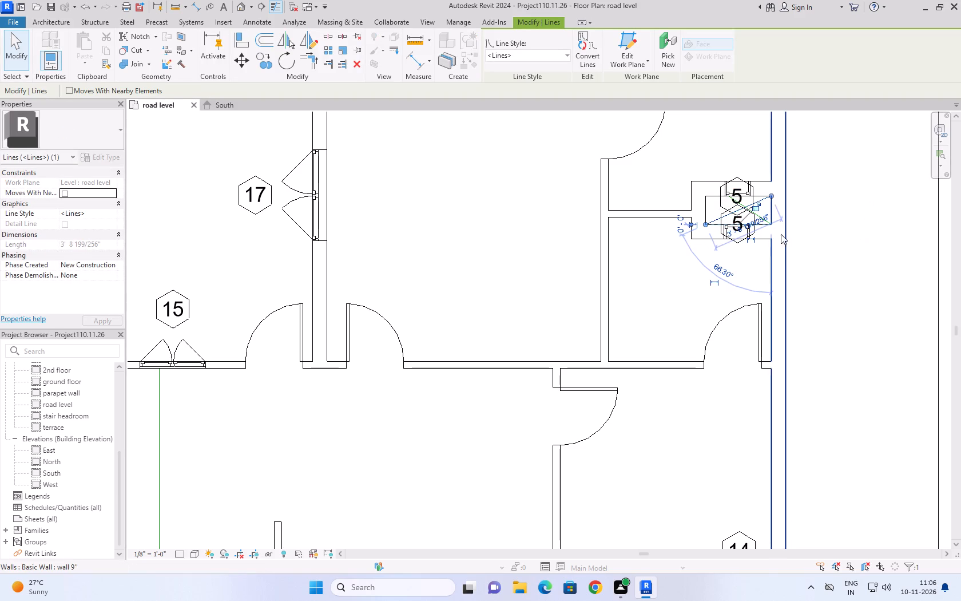
left_click(759, 215)
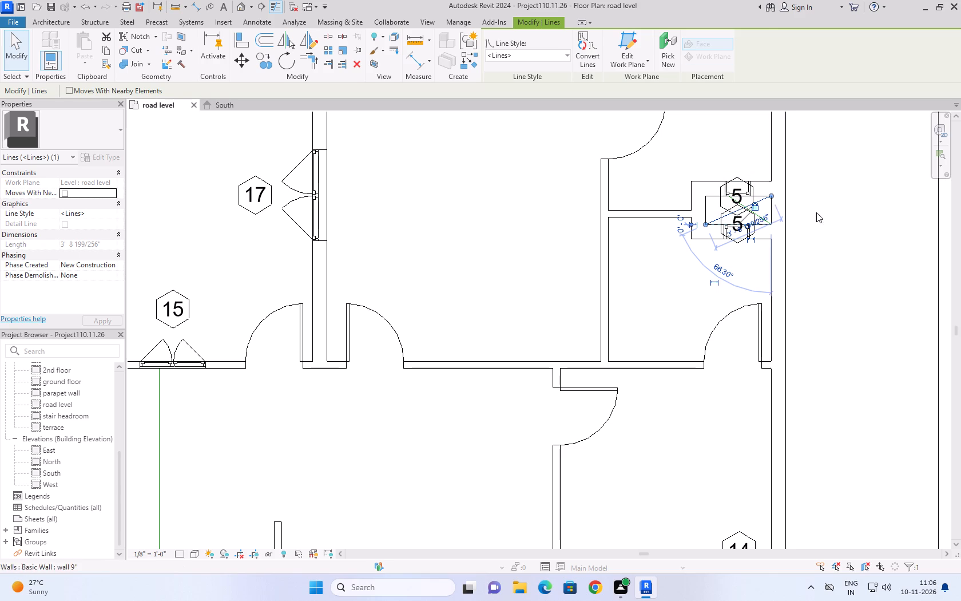
left_click(843, 208)
left_click(759, 215)
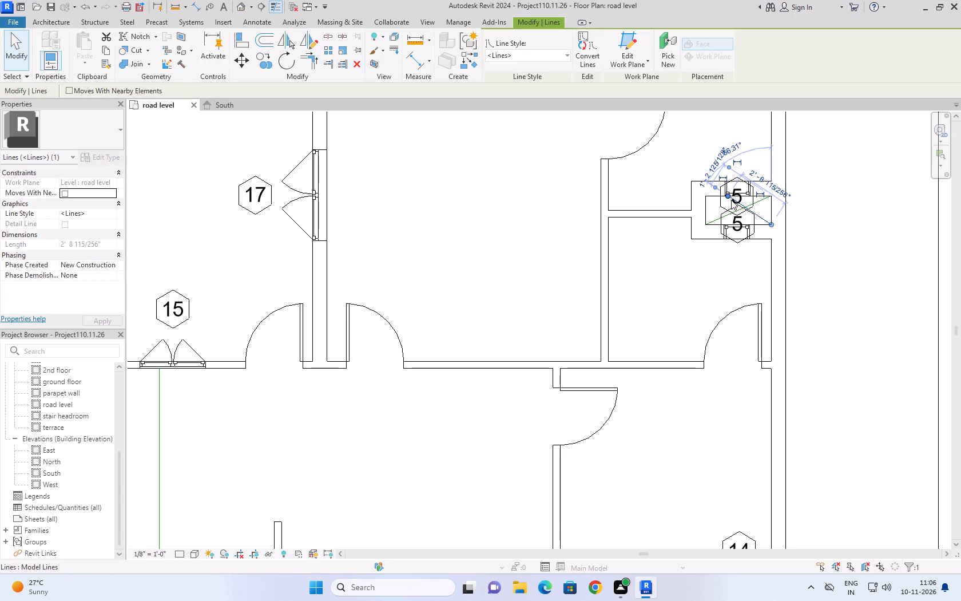
left_click_drag(729, 196, 706, 199)
left_click(885, 248)
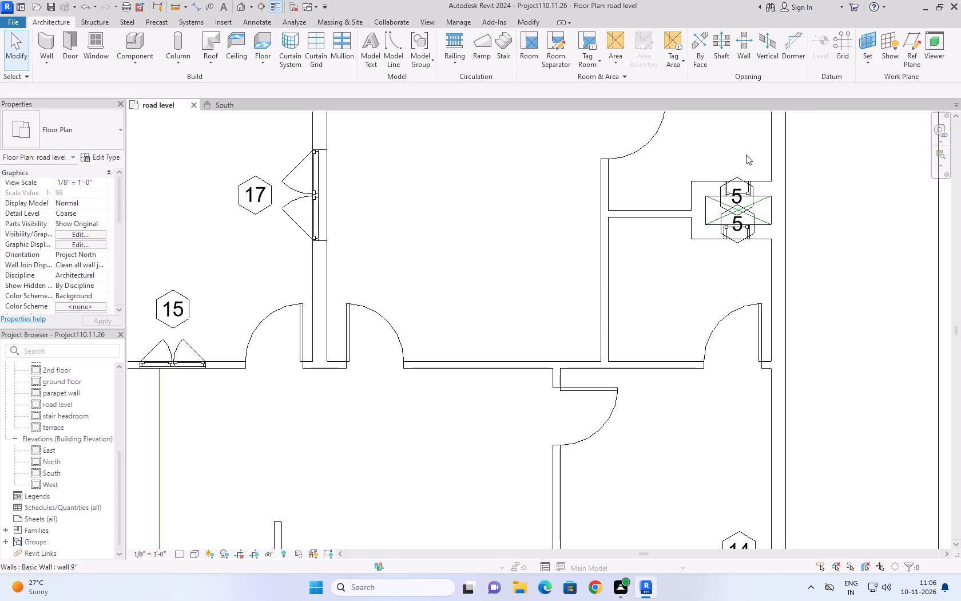
Delete the two window tags marked 5 at the toilet shaft.
right_click(753, 206)
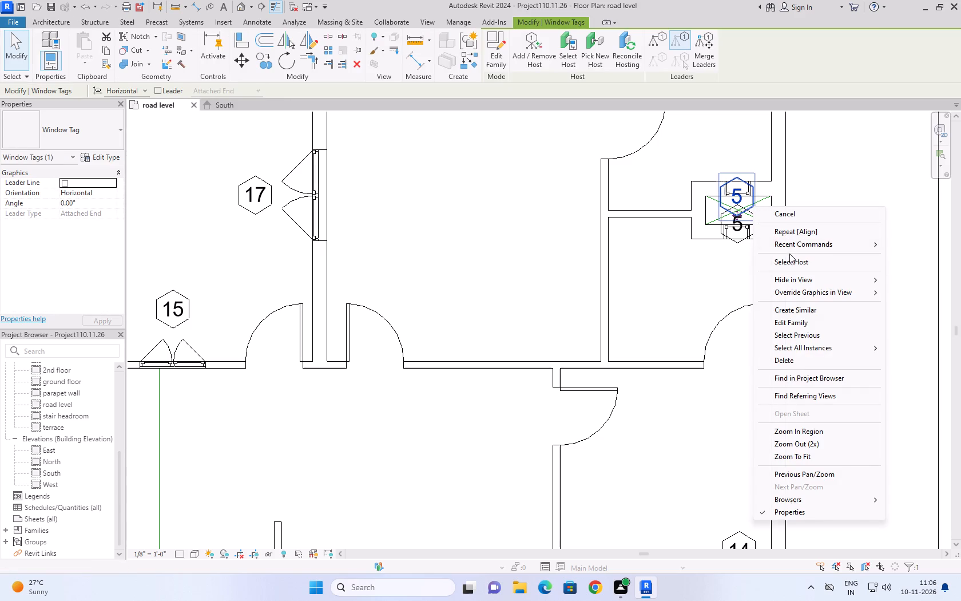
left_click(812, 358)
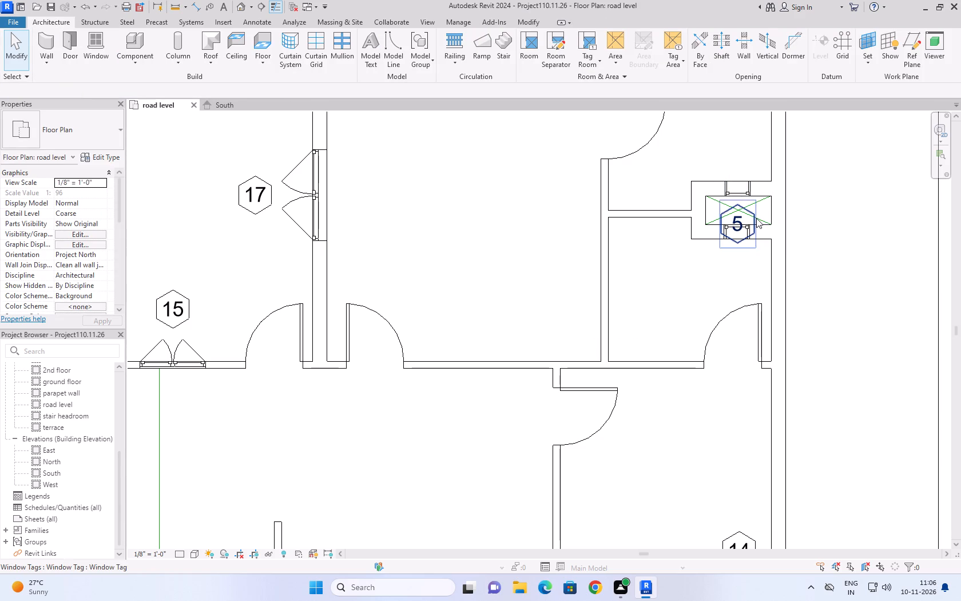
right_click(752, 214)
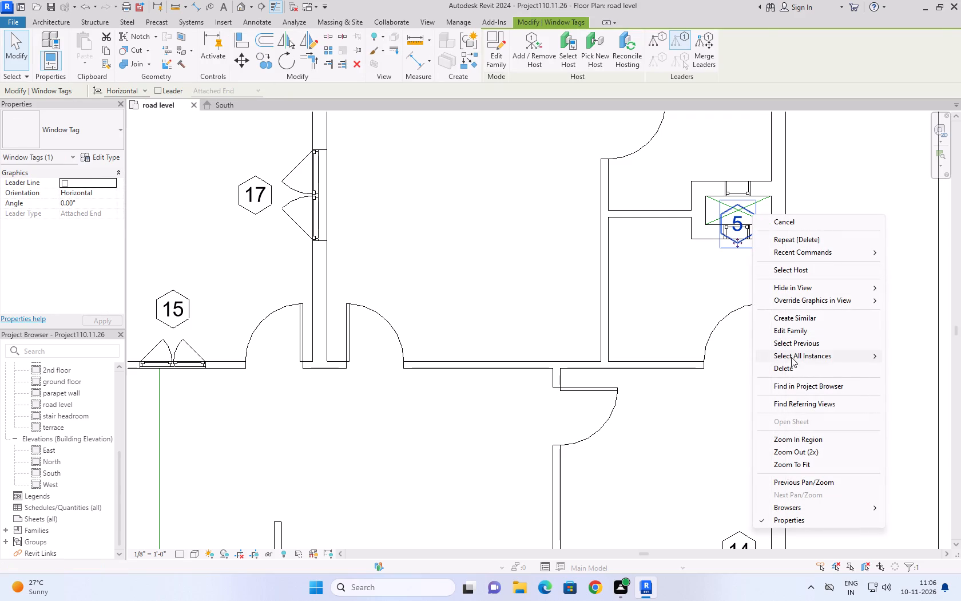
left_click(793, 365)
left_click(828, 240)
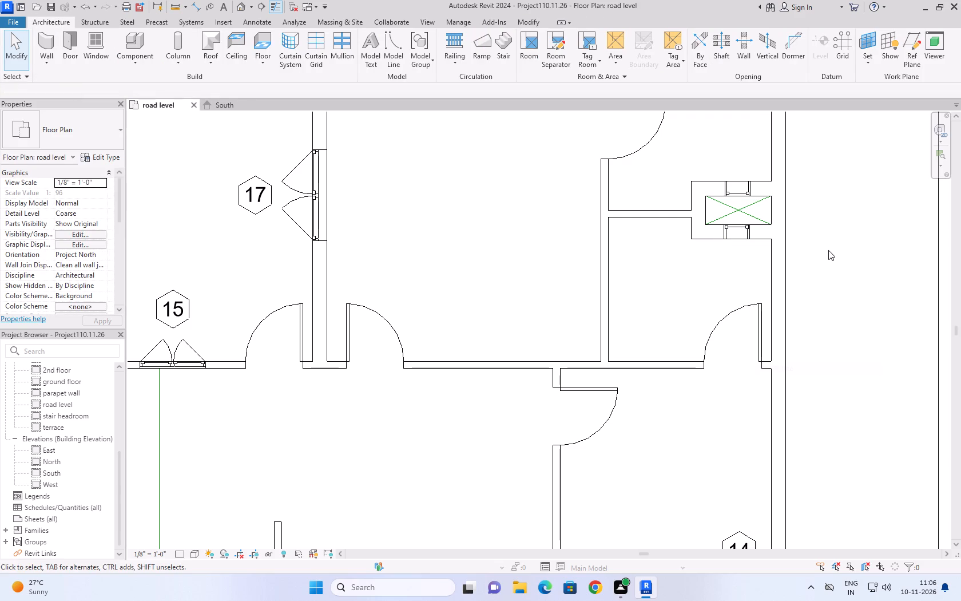
Nudge the toilet shaft's 9" south wall south until the shaft is 2'-0" deep inside.
scroll(832, 243, "down", 2)
scroll(829, 182, "down", 1)
scroll(832, 220, "up", 1)
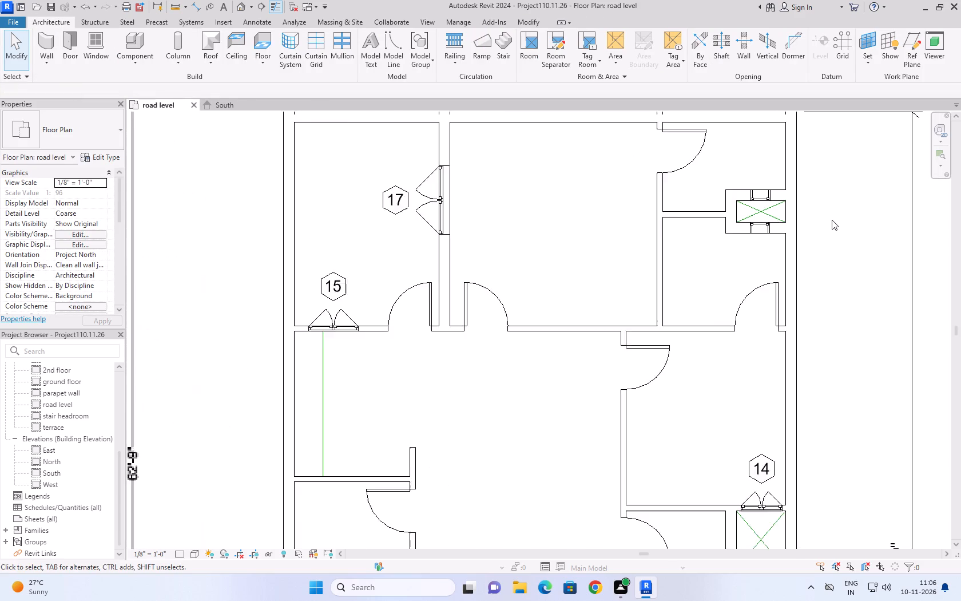
scroll(832, 220, "up", 2)
scroll(833, 220, "down", 4)
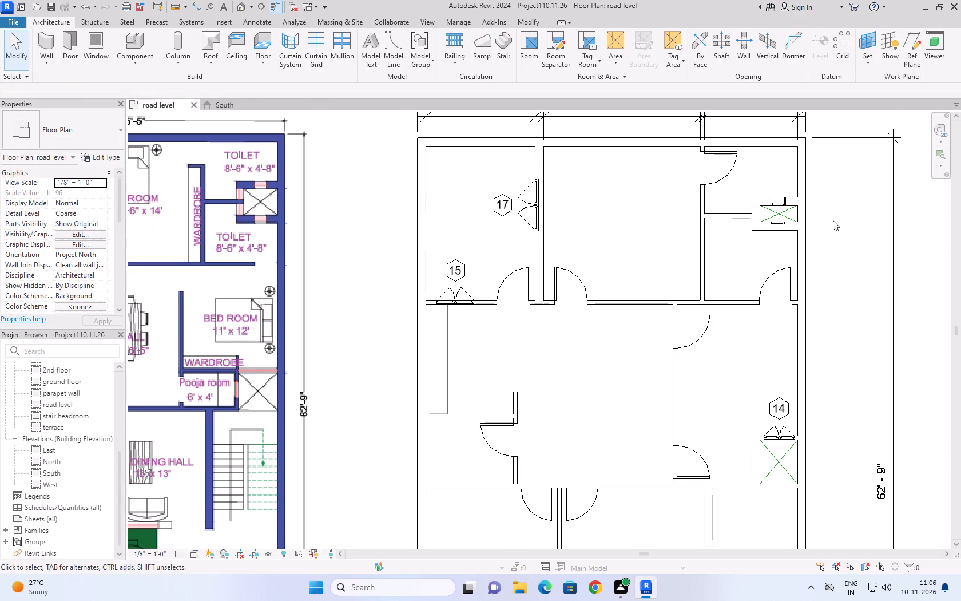
left_click(760, 224)
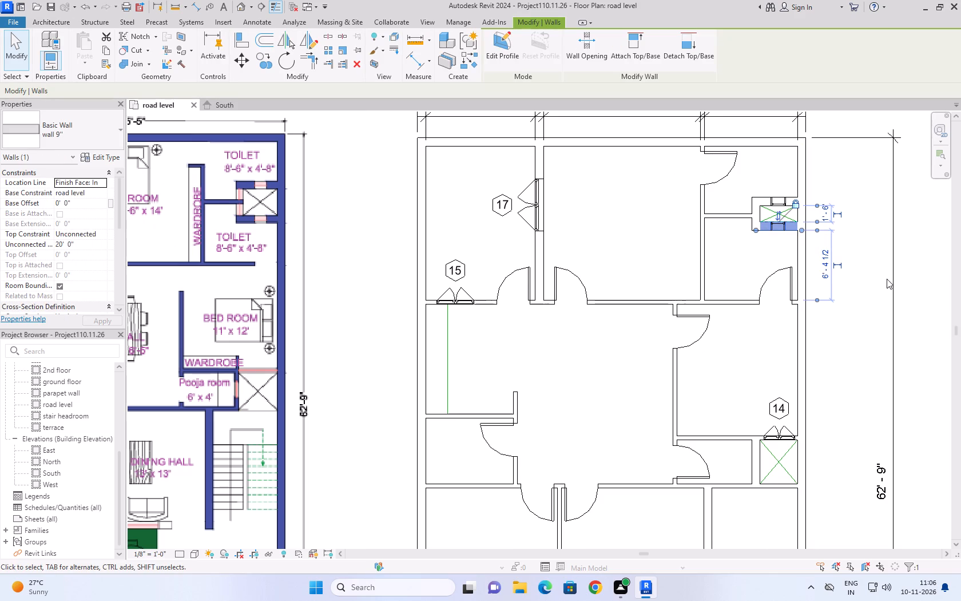
key("Down")
key("Down")
key("Down")
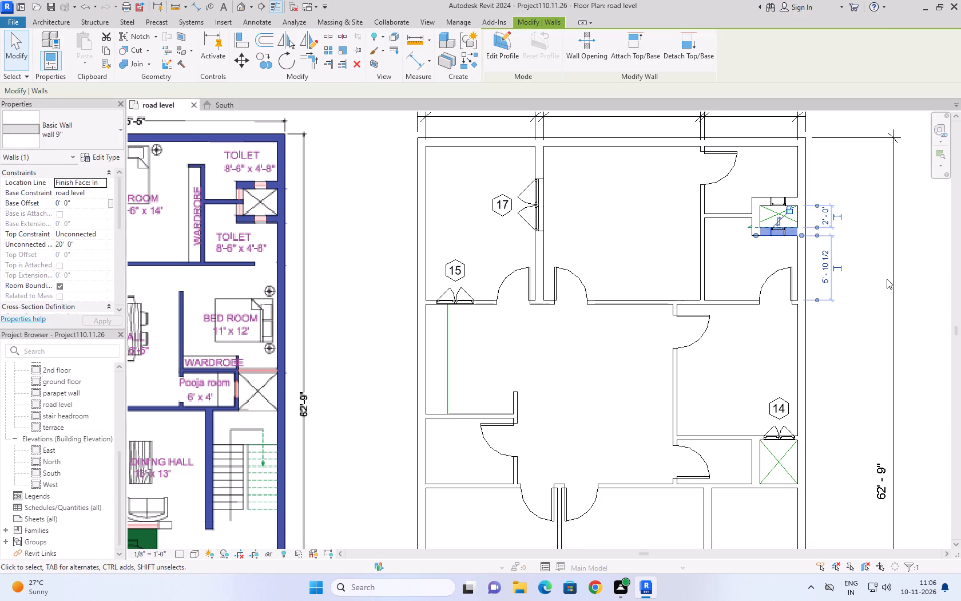
left_click(874, 191)
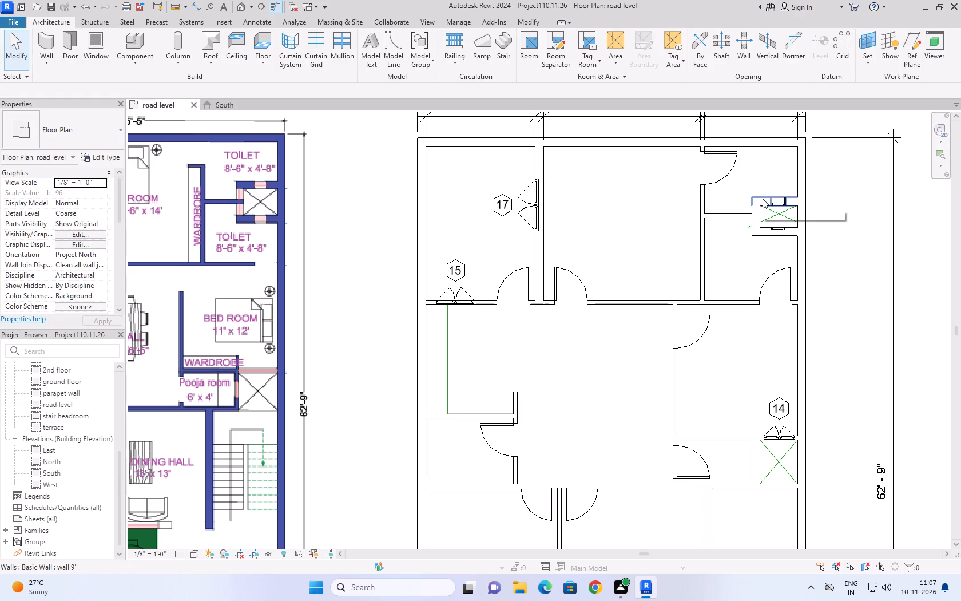
Nudge the toilet shaft's 9" north wall north until the shaft is 2'-8" deep inside, 4'-0" from the north outer wall.
left_click(763, 199)
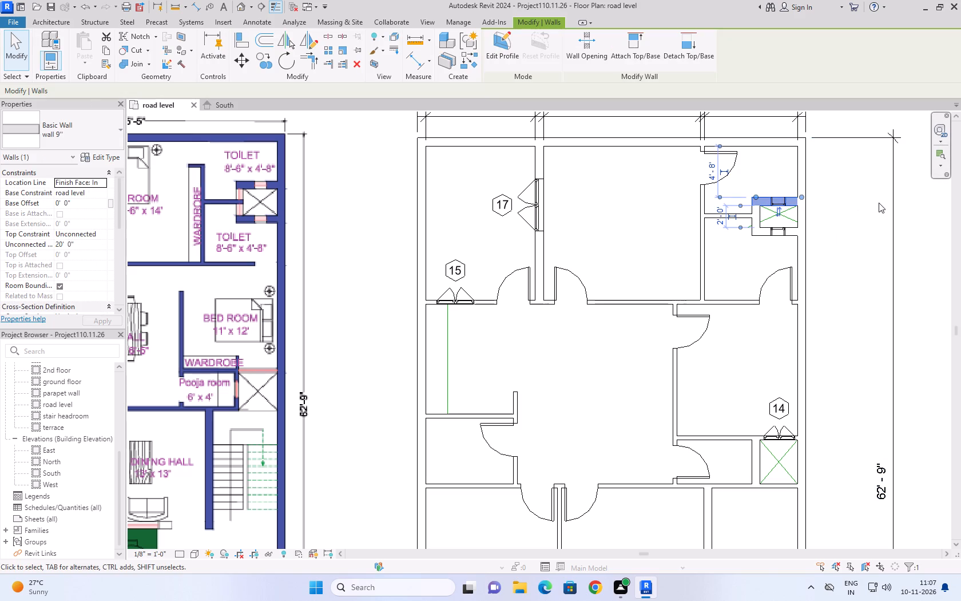
key("Up")
key("Up")
key("Up")
key("Up")
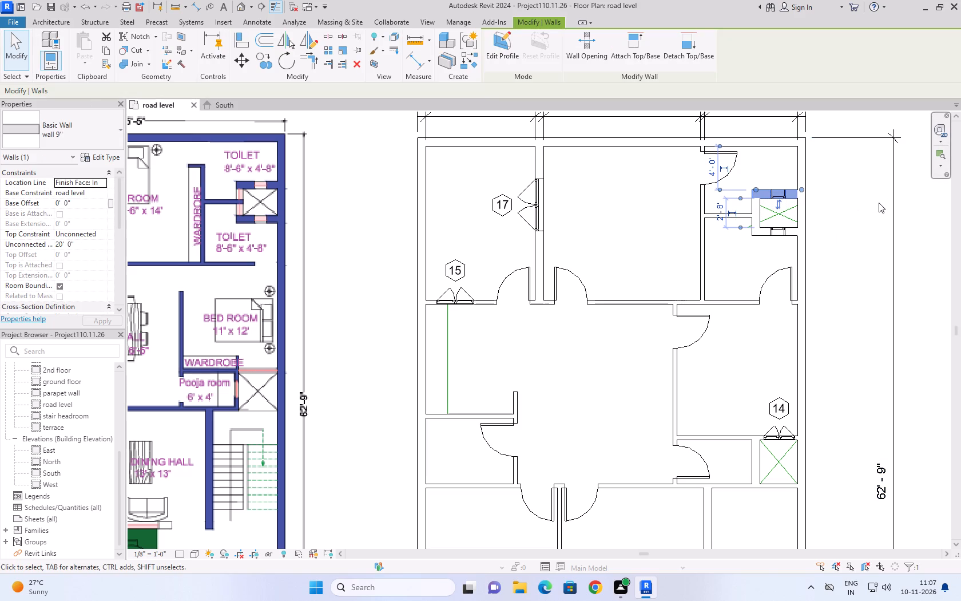
Nudge the toilet shaft's 9" north wall south until the shaft is 2'-6" deep, 4'-2" from the north outer wall.
key("Down")
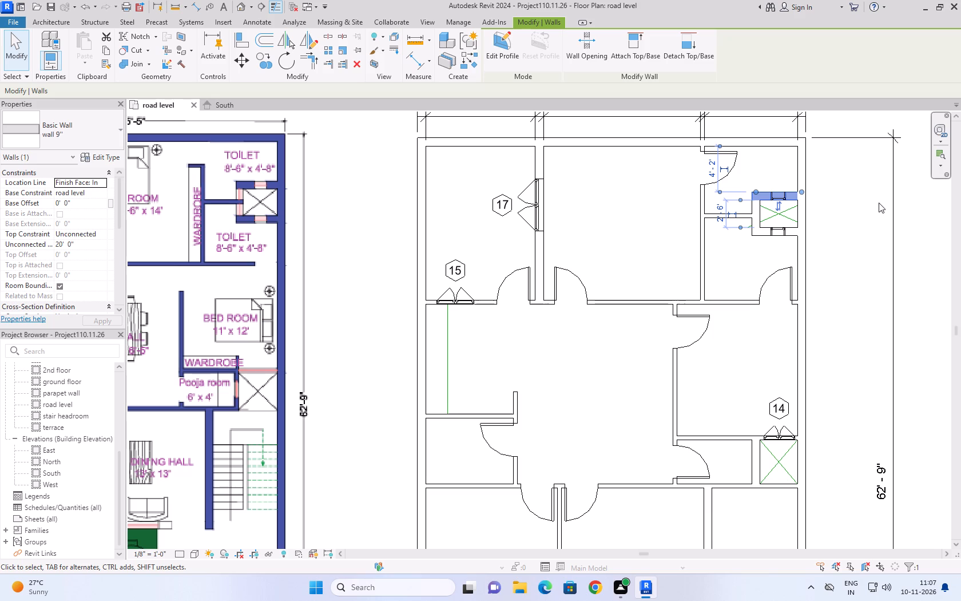
left_click(879, 203)
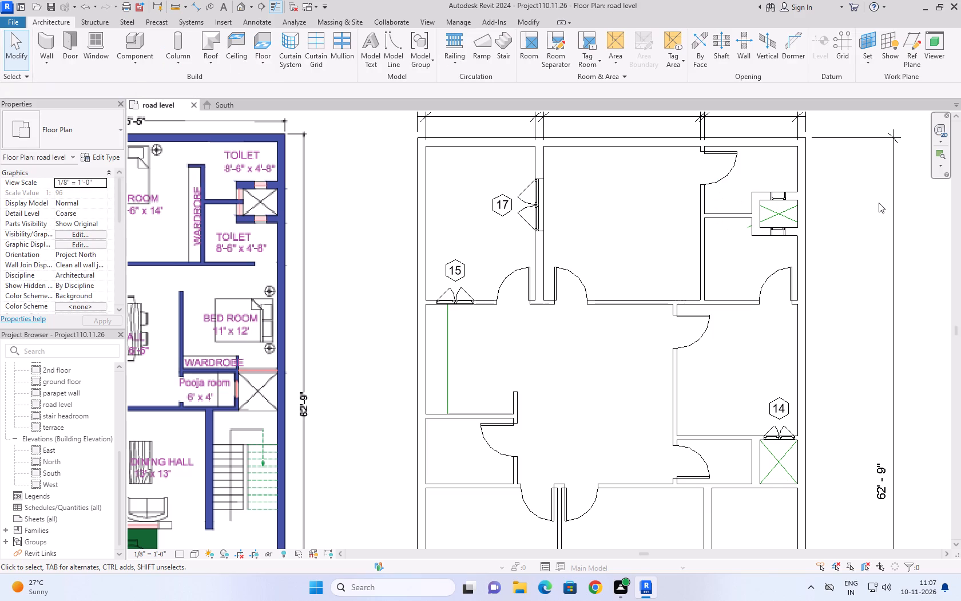
Stretch the toilet shaft's rising diagonal model line to span exactly from the inner southwest corner to the inner northeast corner.
left_click(788, 208)
left_click_drag(747, 226, 751, 228)
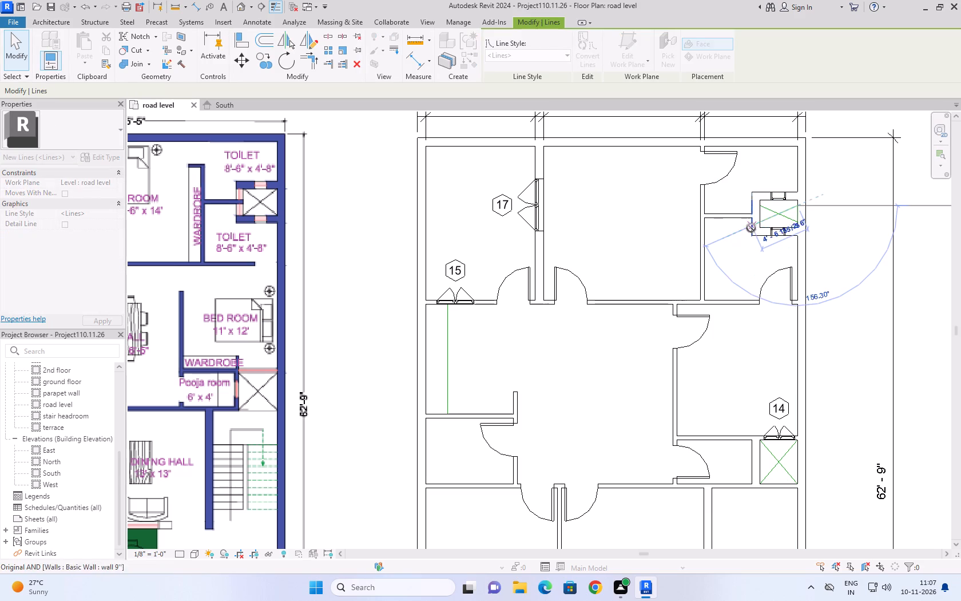
left_click_drag(751, 228, 759, 228)
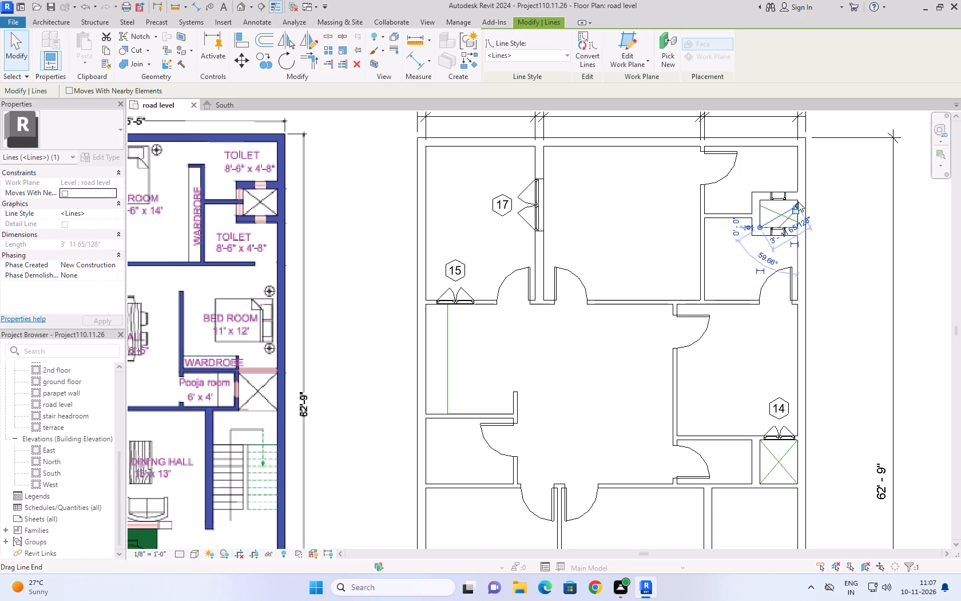
left_click(797, 204)
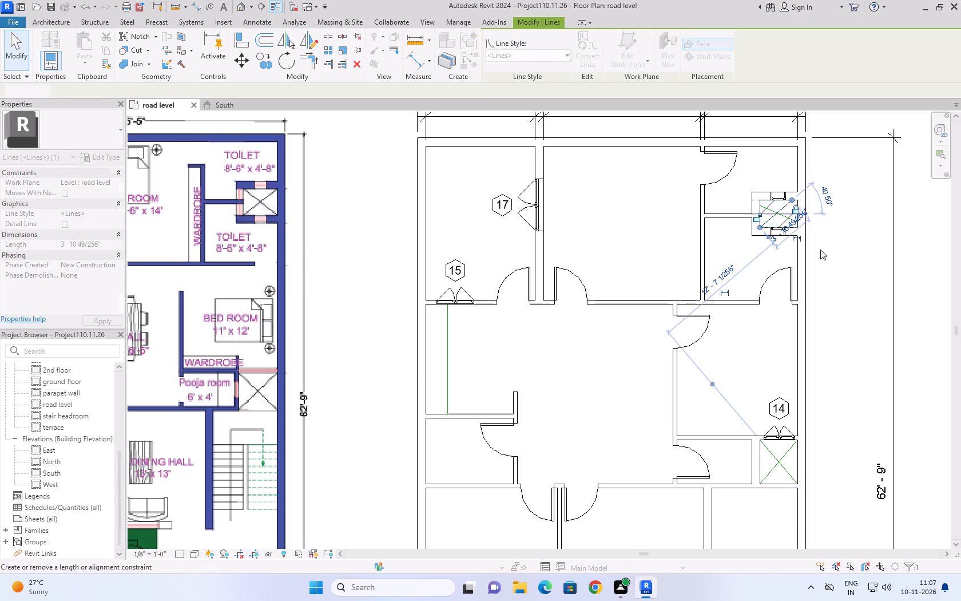
scroll(791, 199, "up", 11)
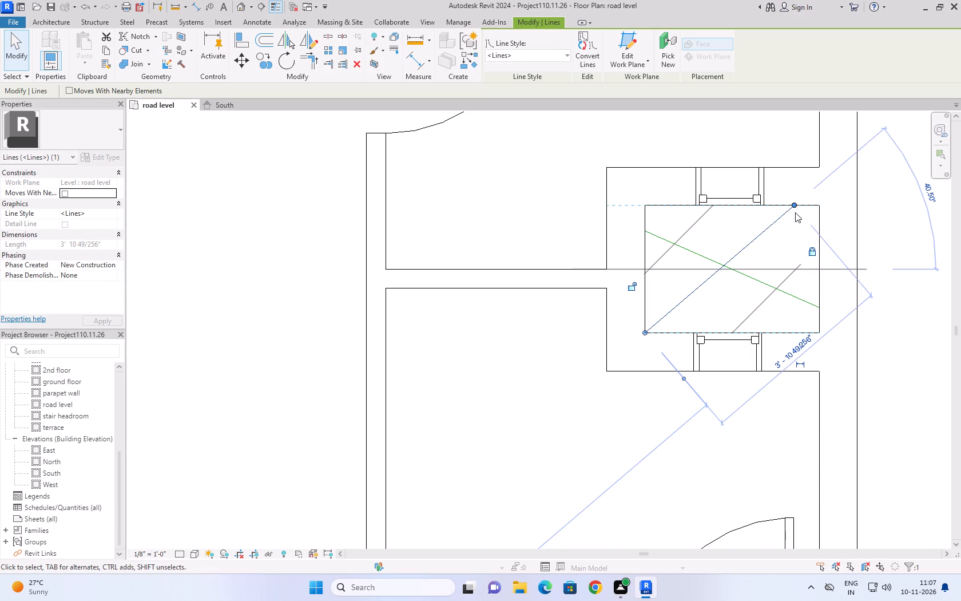
left_click_drag(791, 204, 810, 211)
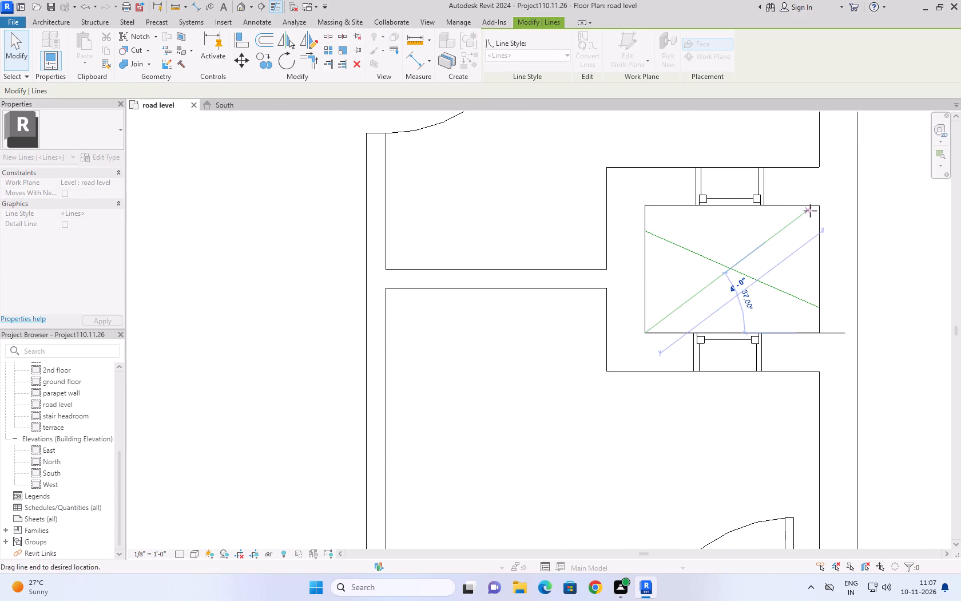
left_click_drag(810, 211, 817, 206)
left_click(891, 209)
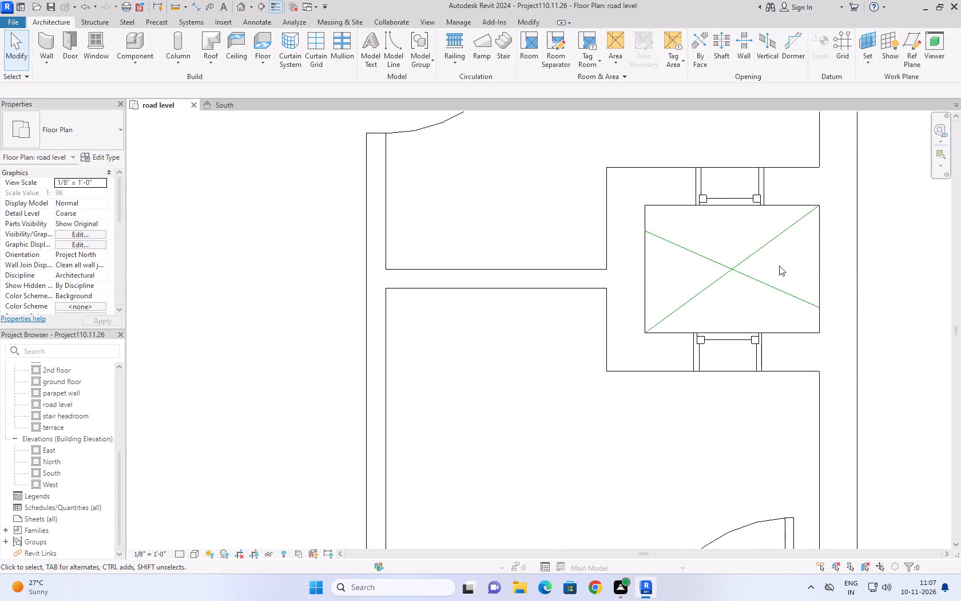
Stretch the other shaft diagonal to run from the inner northwest to the inner southeast corner, about 4'-2 3/4" long.
left_click(764, 281)
left_click_drag(819, 307, 816, 323)
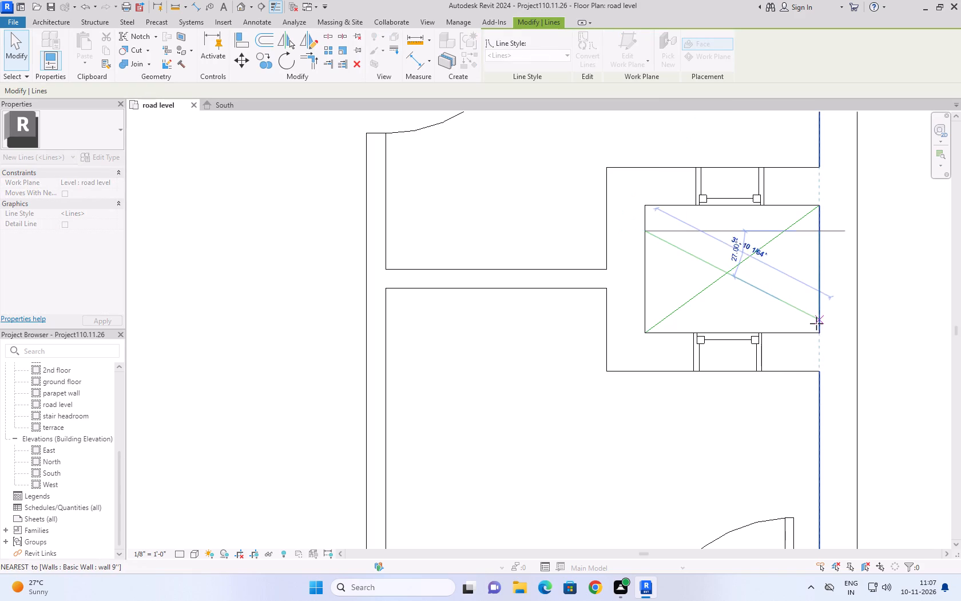
left_click_drag(816, 323, 818, 331)
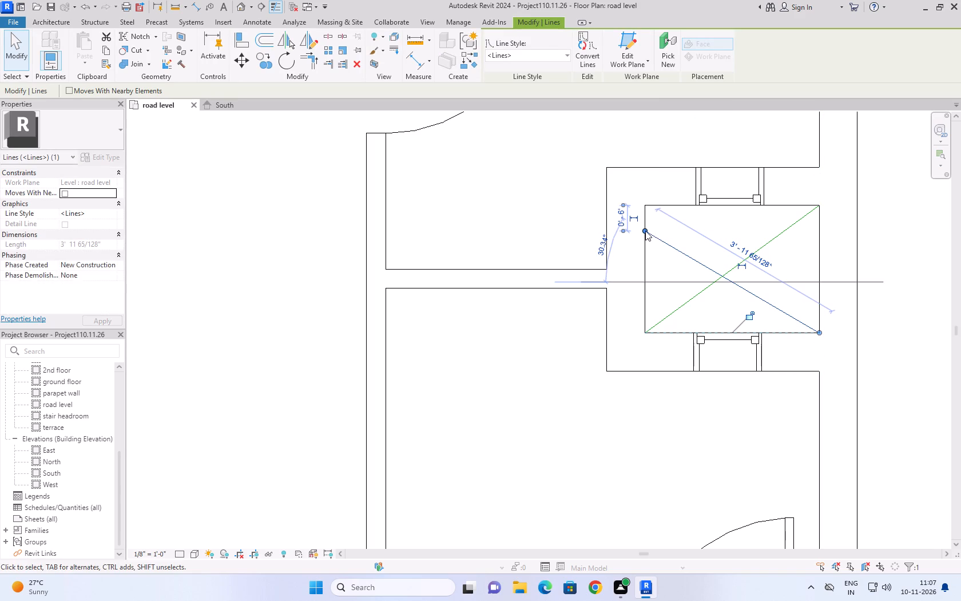
left_click_drag(645, 231, 646, 207)
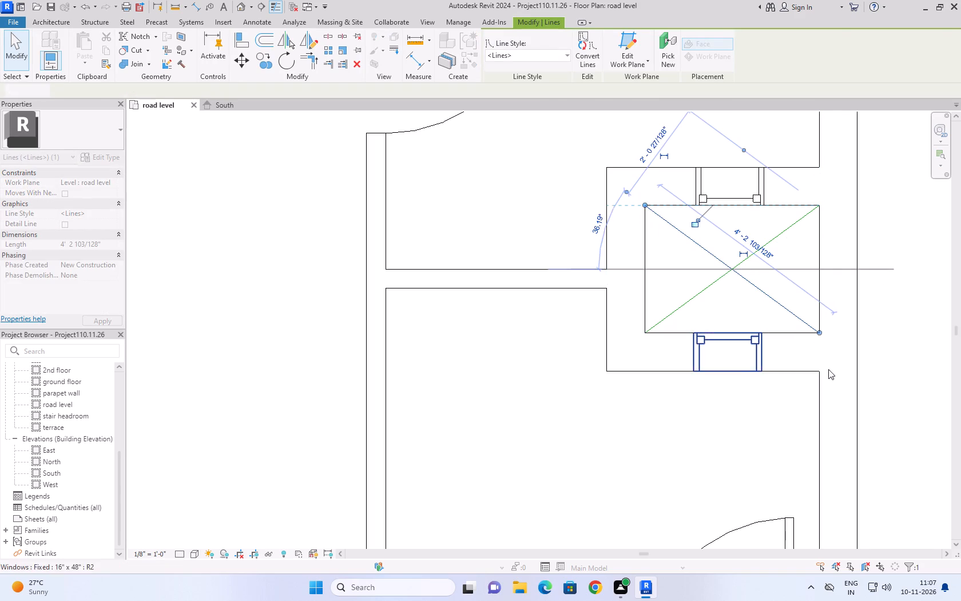
left_click(894, 224)
Place a tagged Fixed 16" x 24" window in the pooja room's east wall, facing the adjoining shaft.
scroll(884, 201, "down", 9)
middle_click_drag(884, 230, 726, 209)
scroll(734, 236, "down", 6)
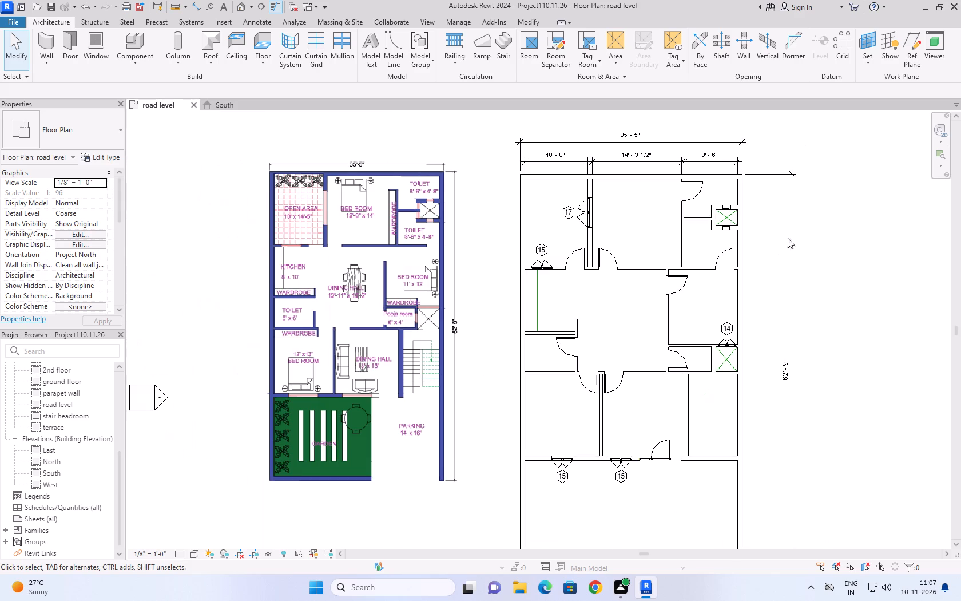
scroll(733, 383, "up", 2)
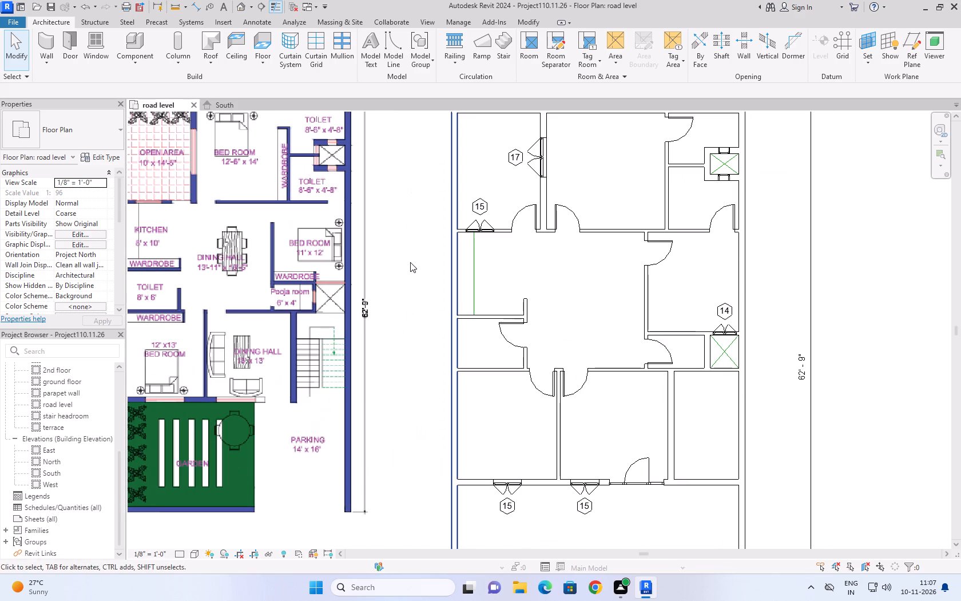
scroll(737, 185, "down", 1)
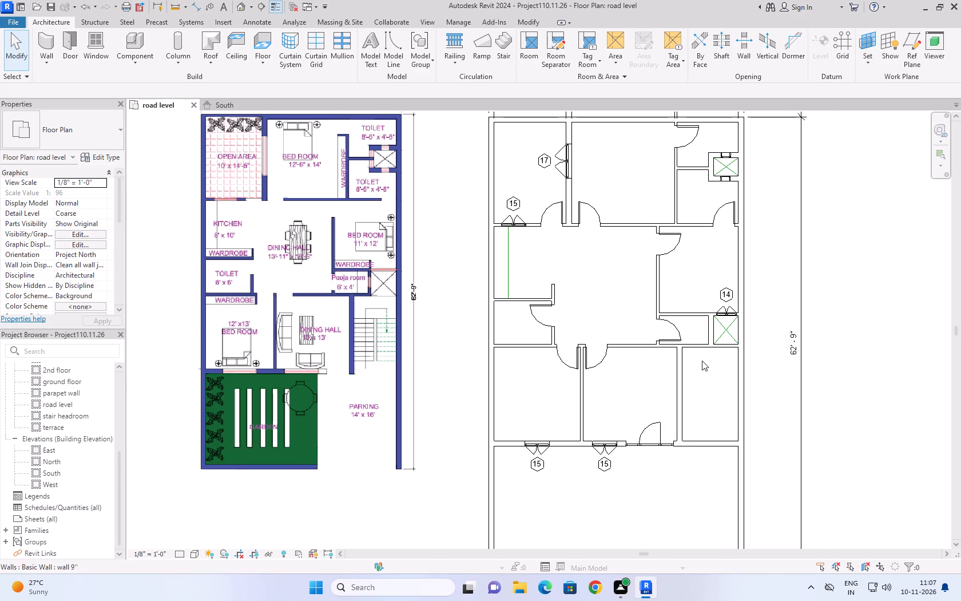
left_click(102, 47)
left_click(98, 129)
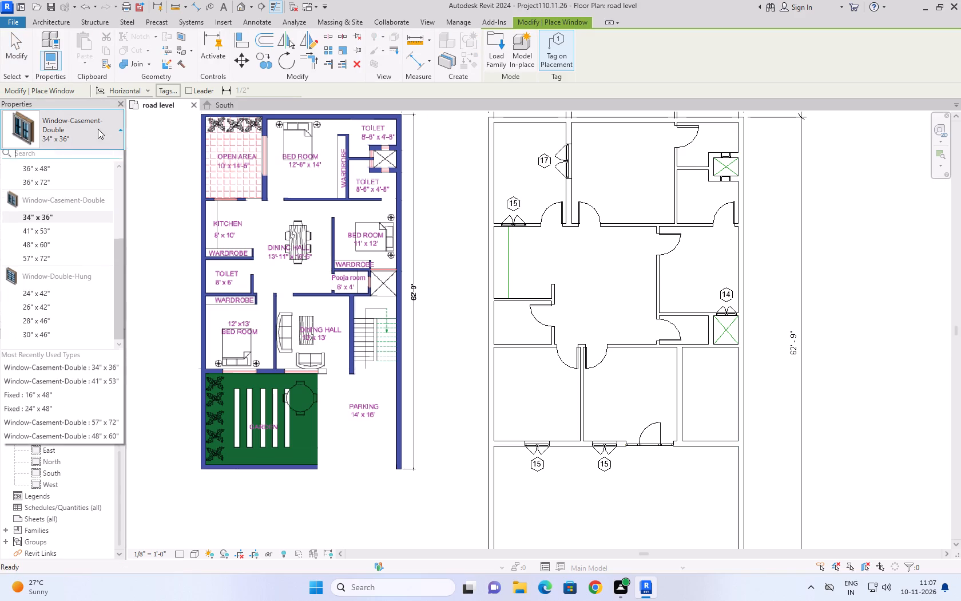
scroll(67, 204, "up", 12)
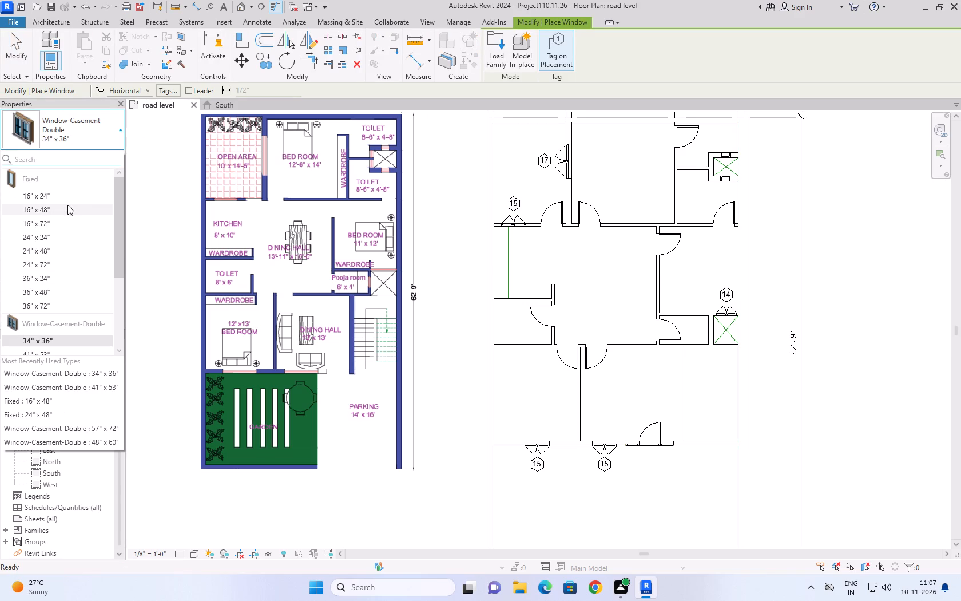
left_click(65, 200)
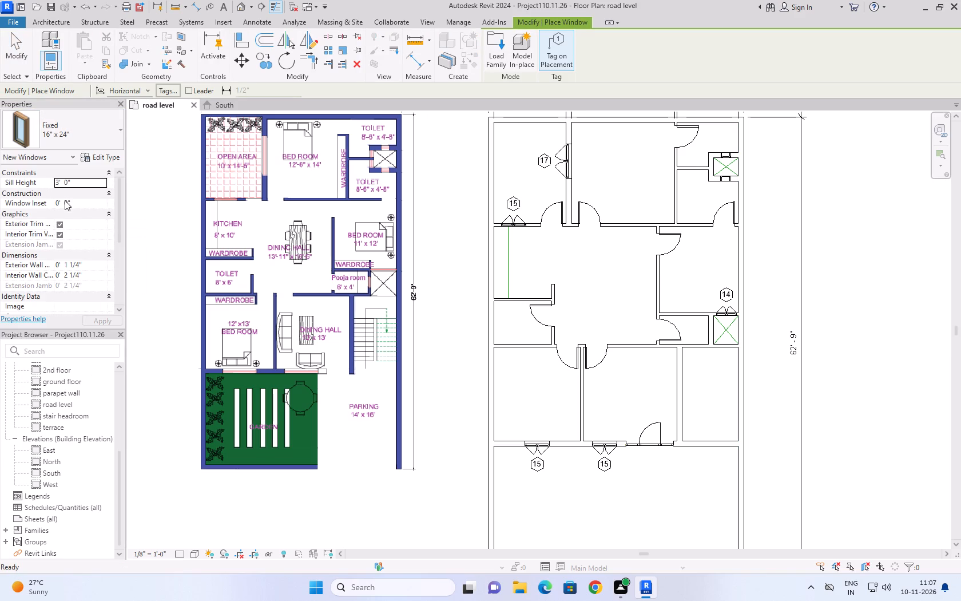
left_click(714, 332)
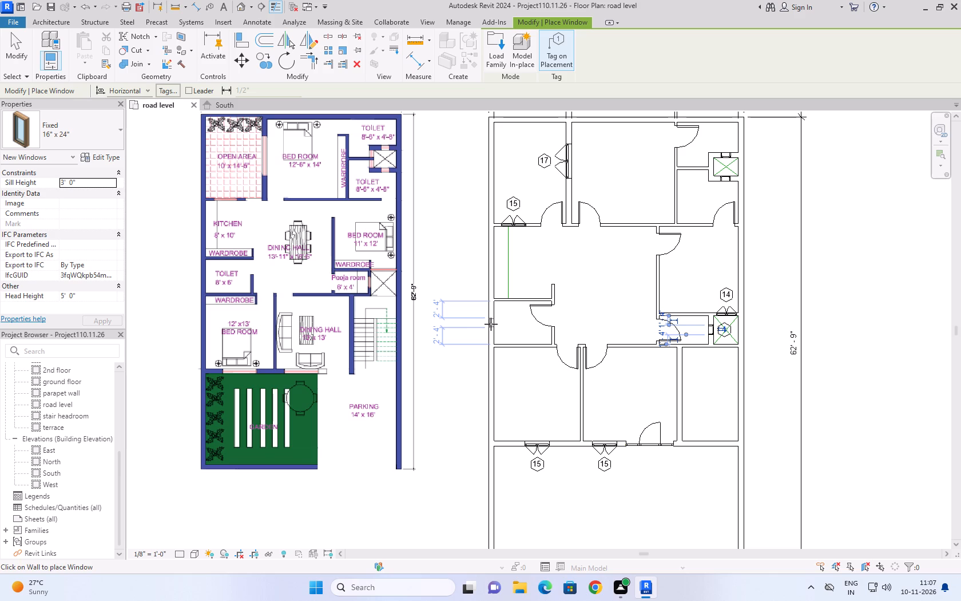
Place a tagged Fixed 24" x 24" window in the west outer wall of the 8' x 6' toilet and finish placing windows.
left_click(111, 113)
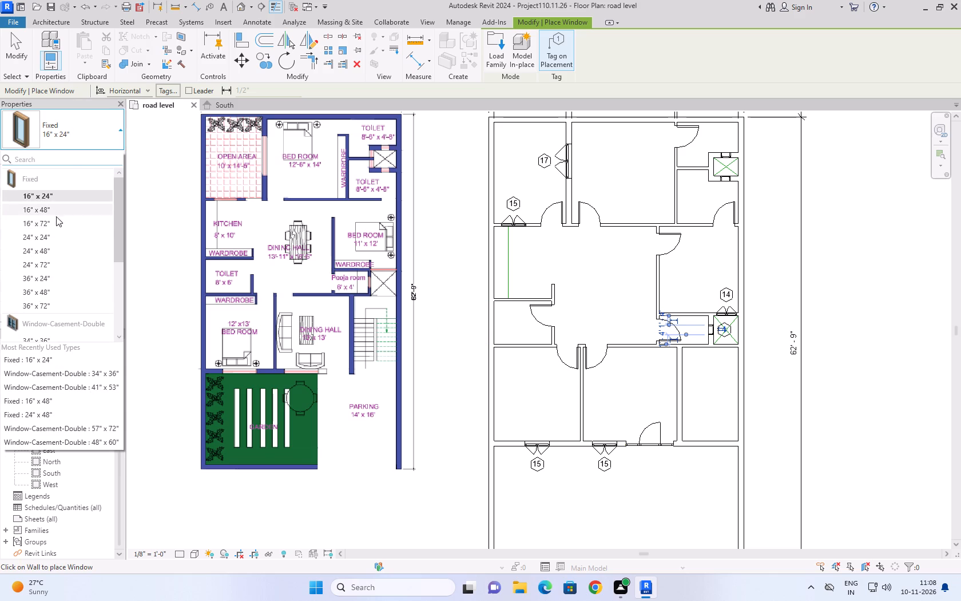
left_click(55, 240)
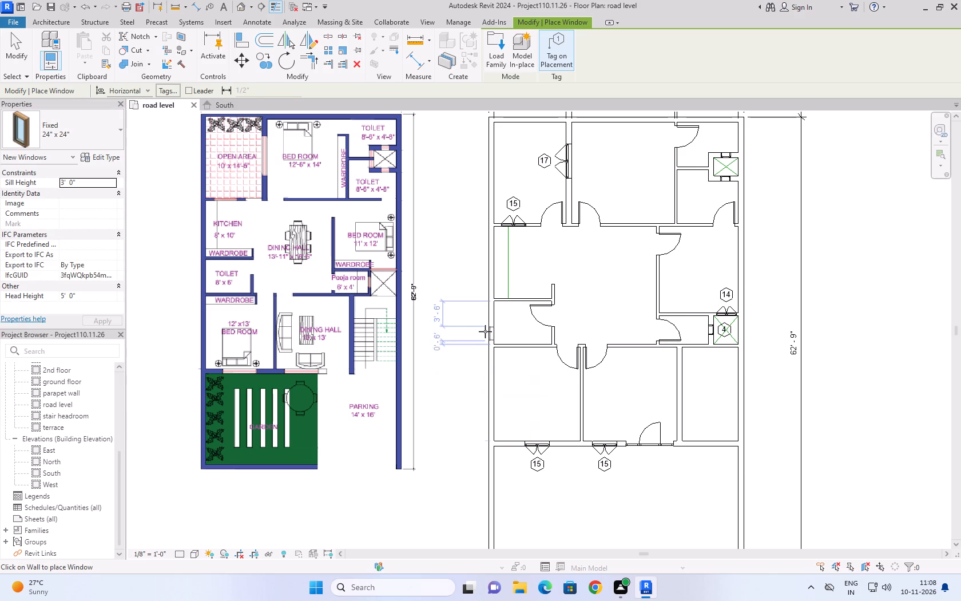
left_click(486, 323)
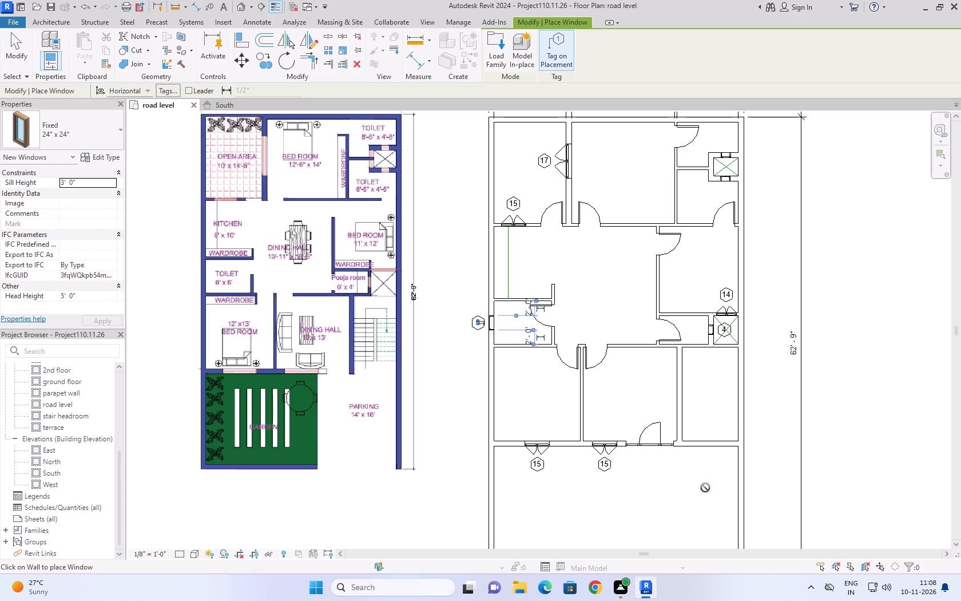
middle_click_drag(719, 368, 723, 408)
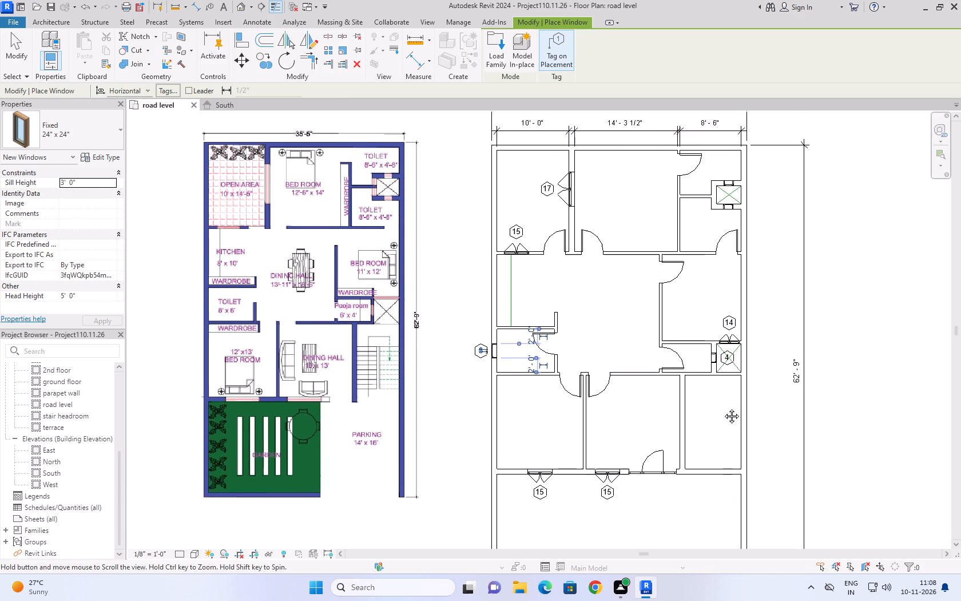
middle_click_drag(723, 408, 728, 424)
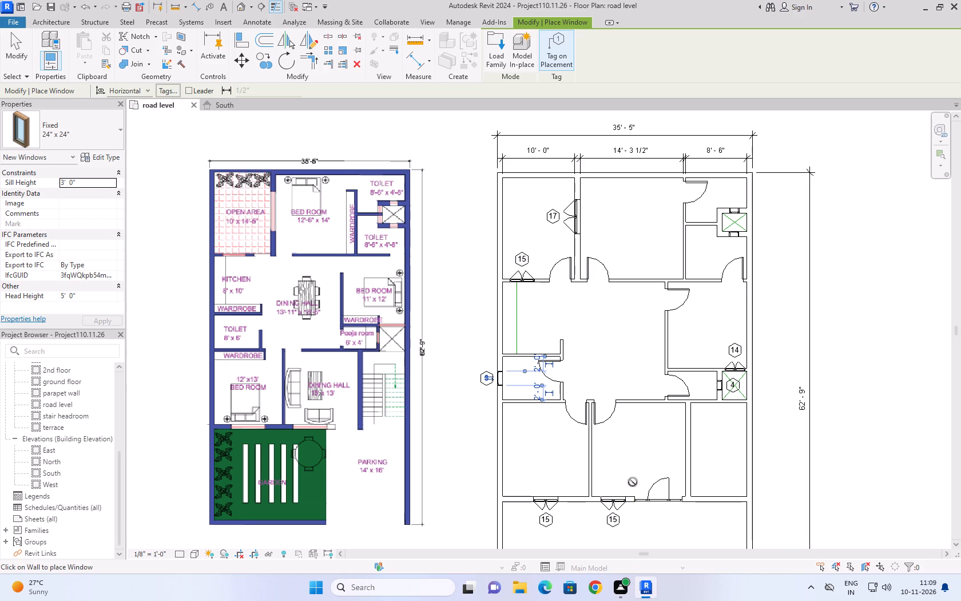
key("Escape")
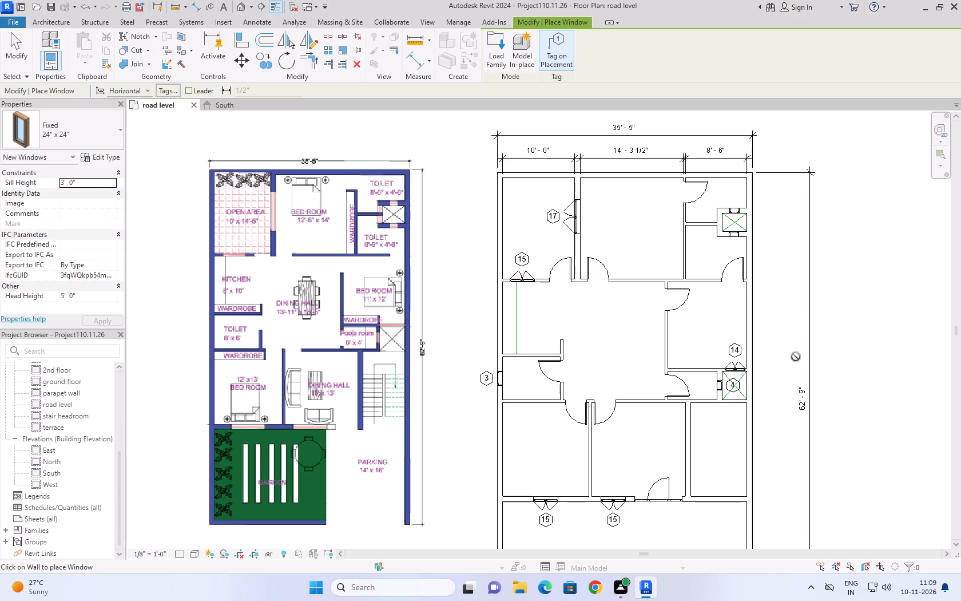
left_click(0, 34)
left_click(7, 41)
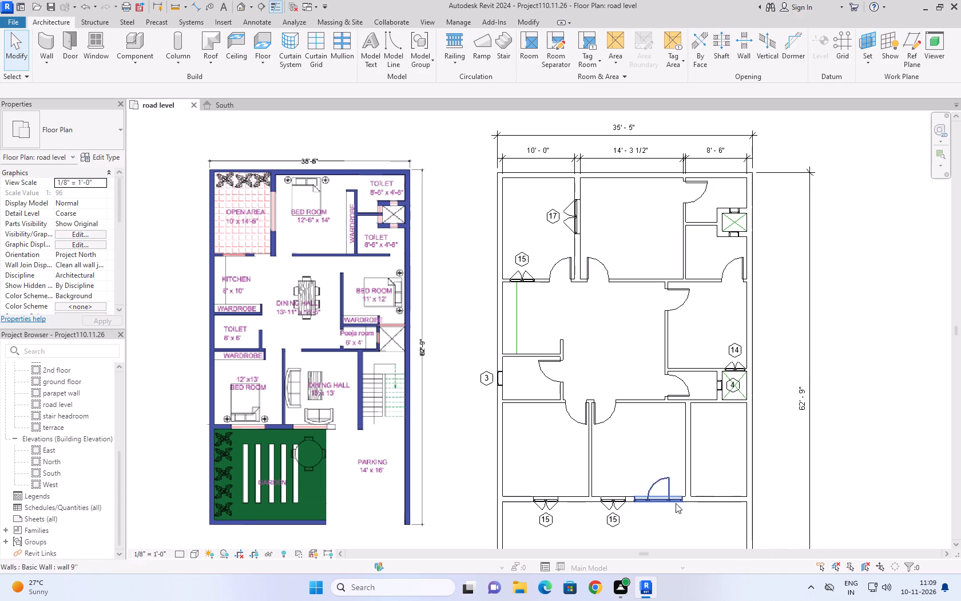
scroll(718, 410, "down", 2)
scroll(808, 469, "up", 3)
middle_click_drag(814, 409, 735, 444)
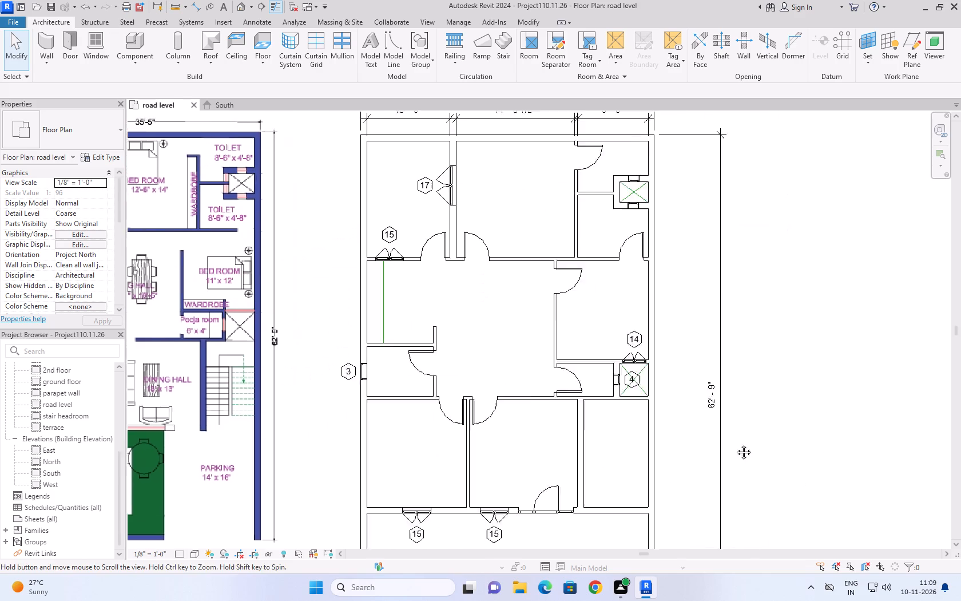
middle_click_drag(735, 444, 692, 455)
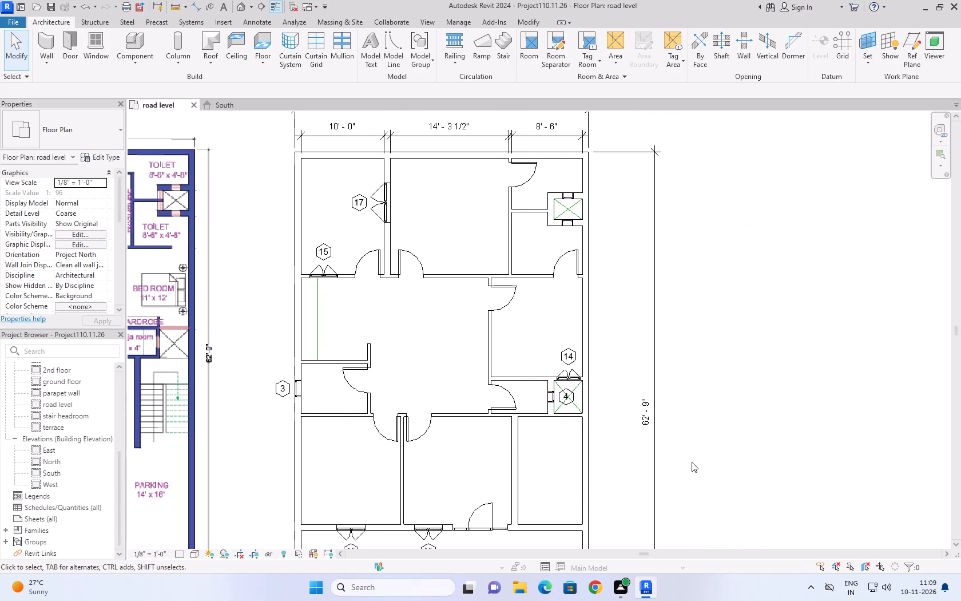
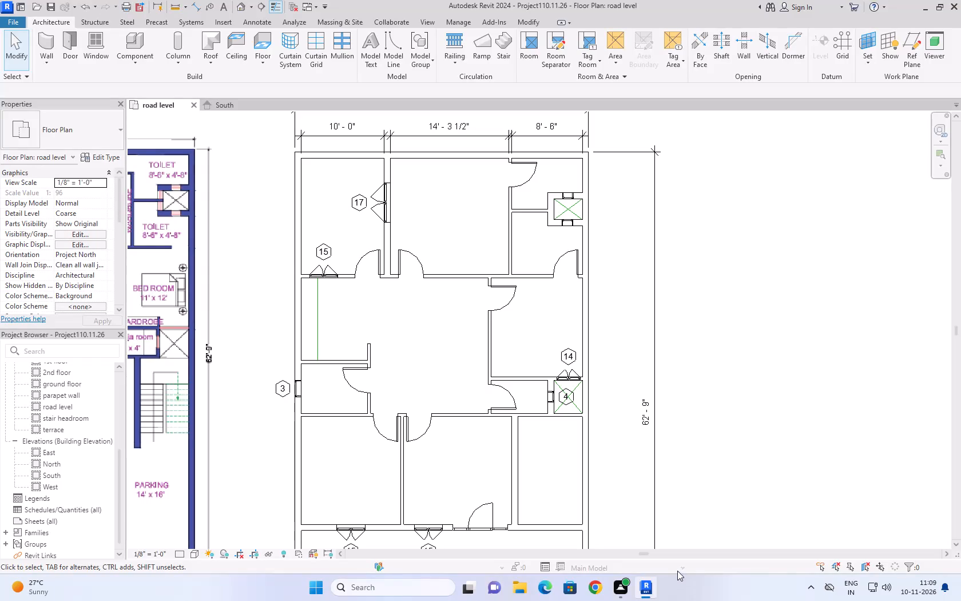
Delete the window tag numbered 4 that overlaps the crossed shaft beside the pooja room.
middle_click_drag(719, 359, 689, 379)
scroll(700, 375, "up", 1)
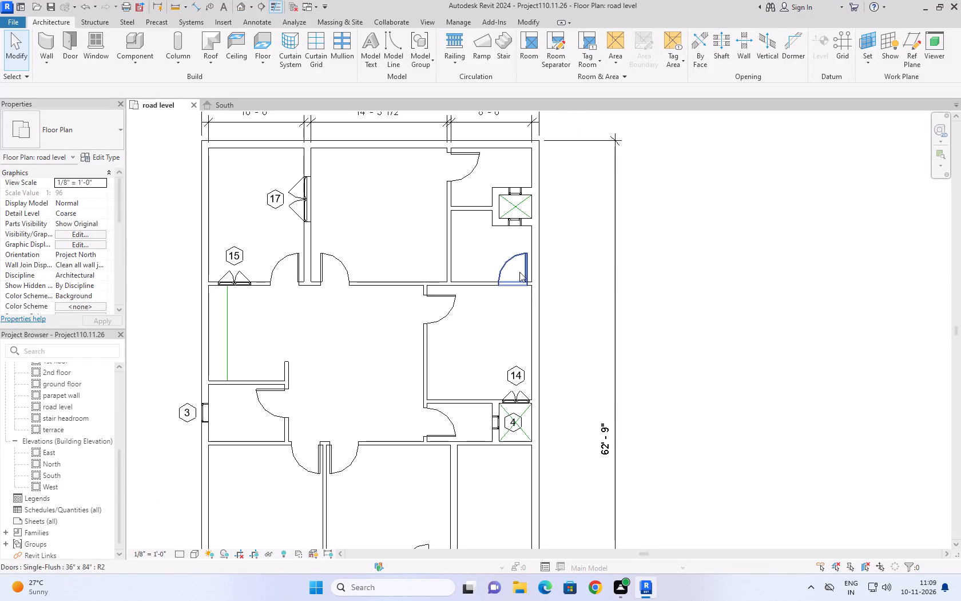
scroll(522, 448, "up", 3)
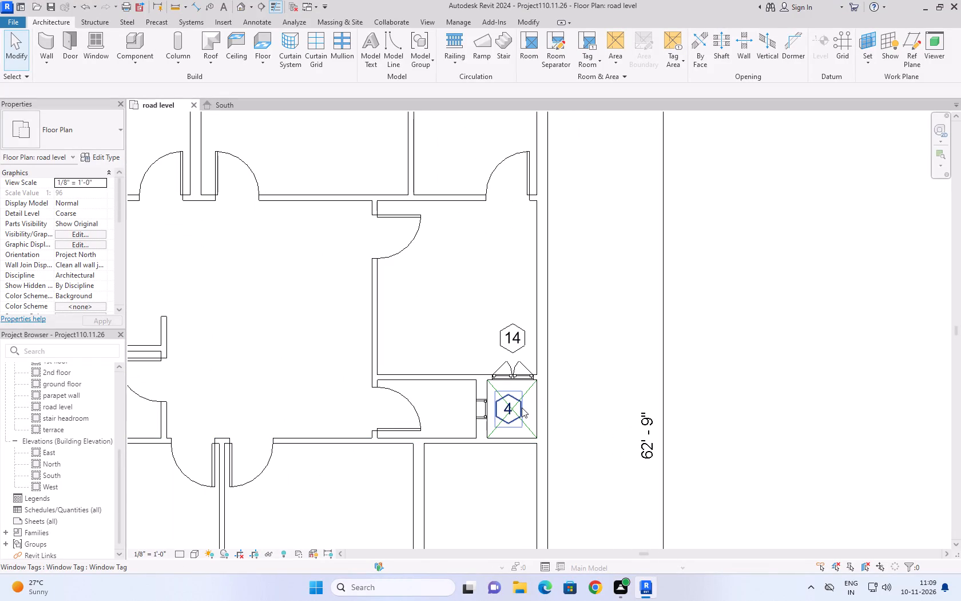
right_click(522, 408)
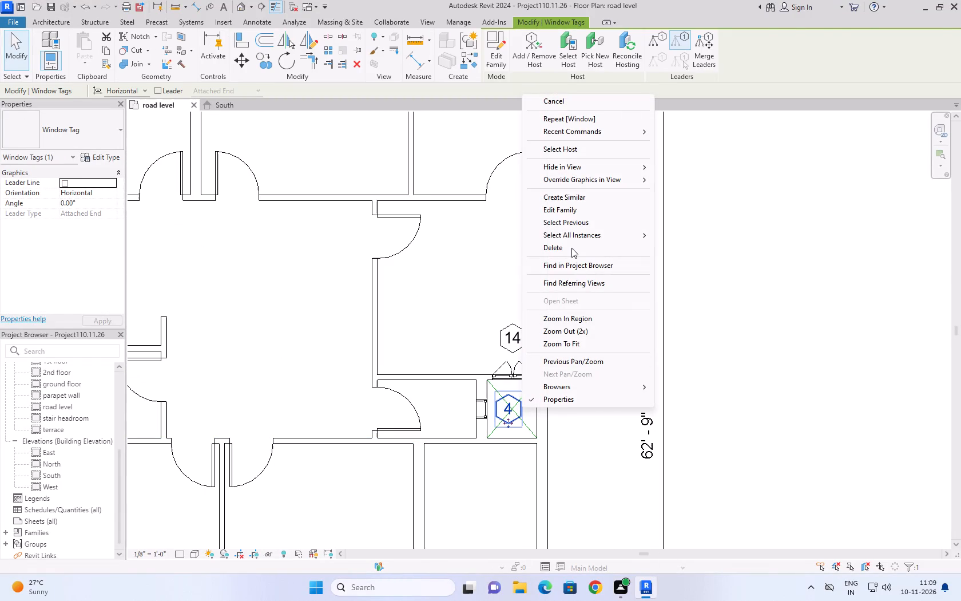
left_click(571, 248)
Turn off automatic tagging on placement for new windows and leave the Window command without placing any.
scroll(654, 441, "down", 6)
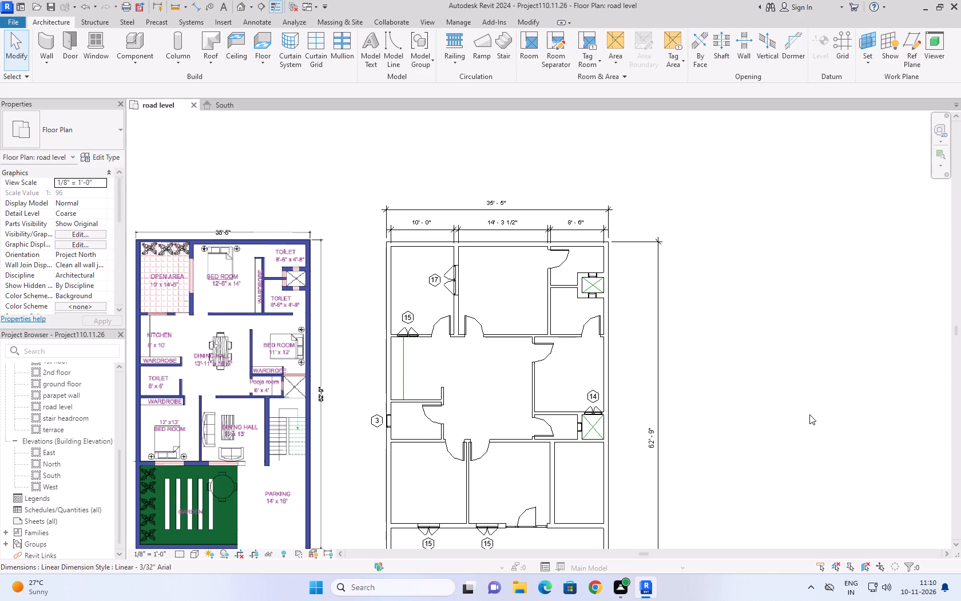
scroll(788, 351, "down", 2)
scroll(788, 348, "up", 1)
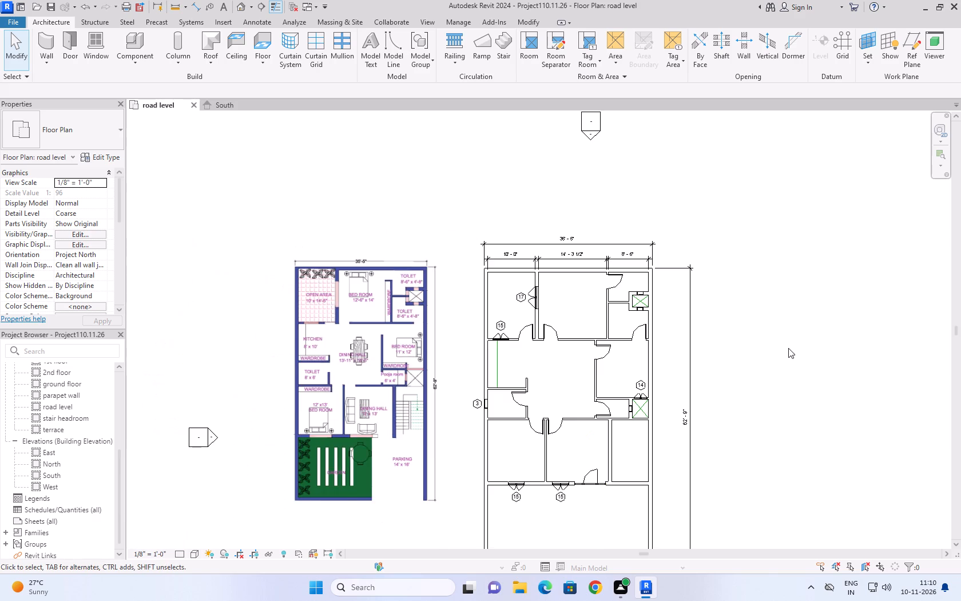
scroll(786, 274, "down", 3)
scroll(752, 434, "up", 4)
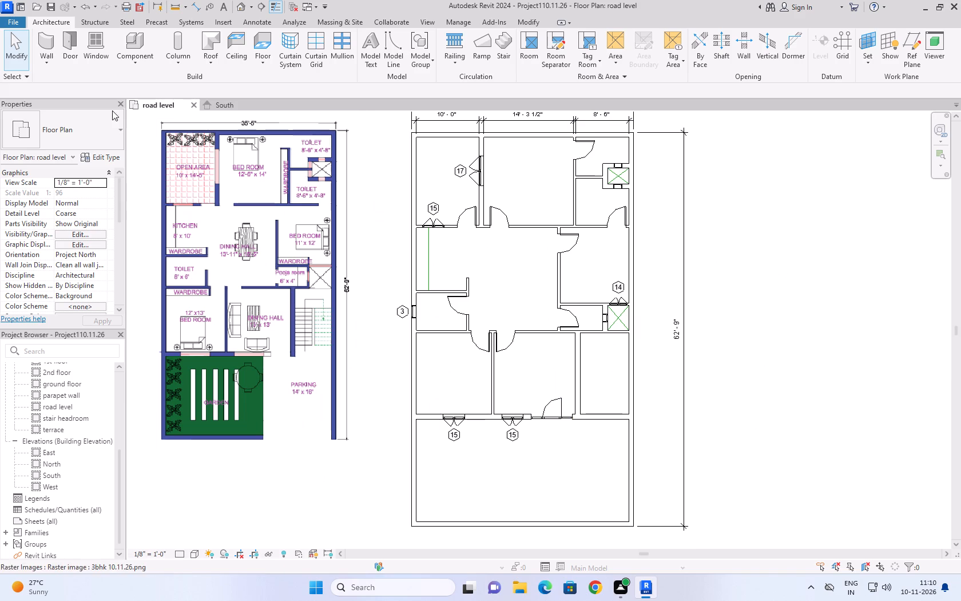
left_click(96, 44)
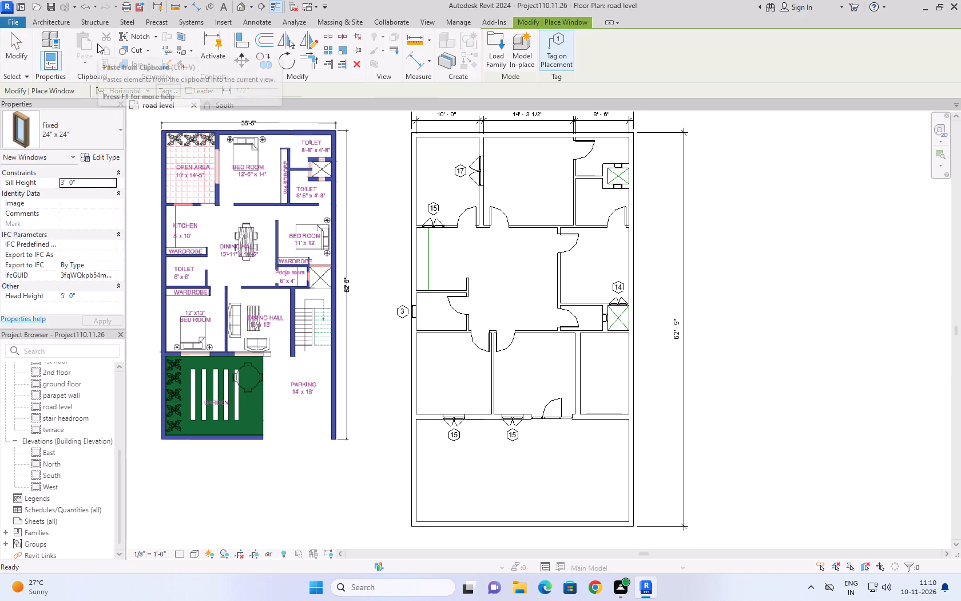
left_click(550, 50)
scroll(597, 319, "up", 1)
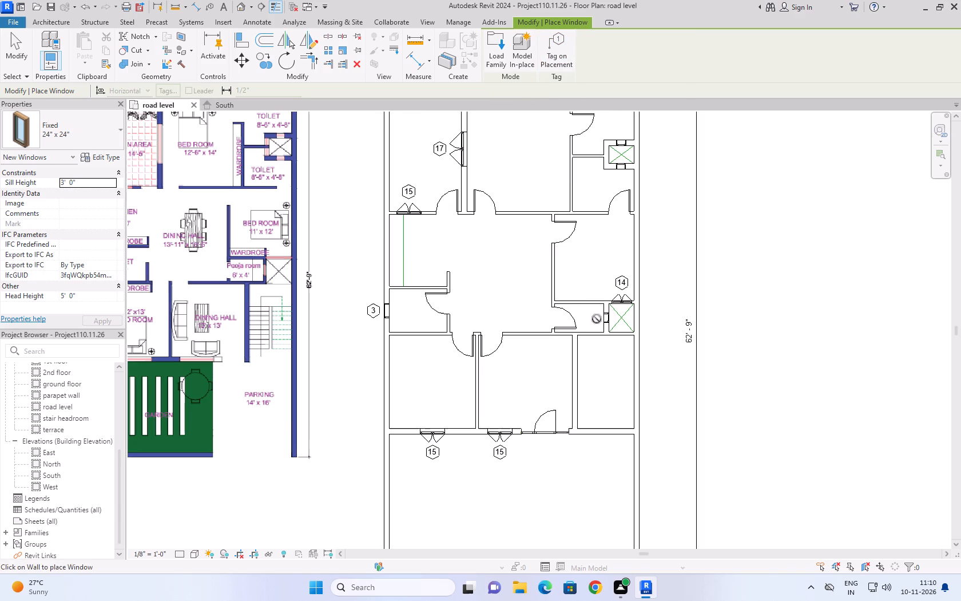
left_click(16, 42)
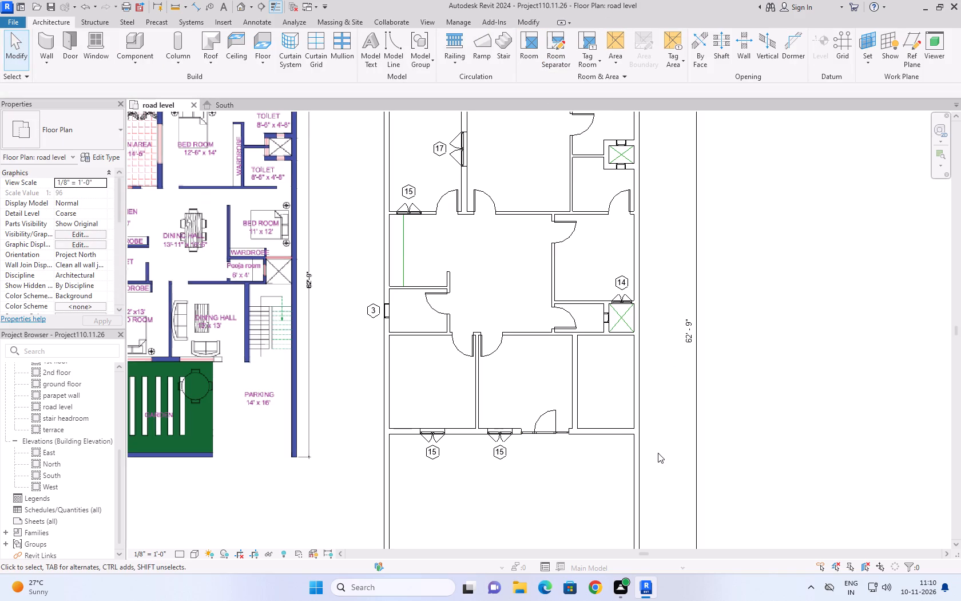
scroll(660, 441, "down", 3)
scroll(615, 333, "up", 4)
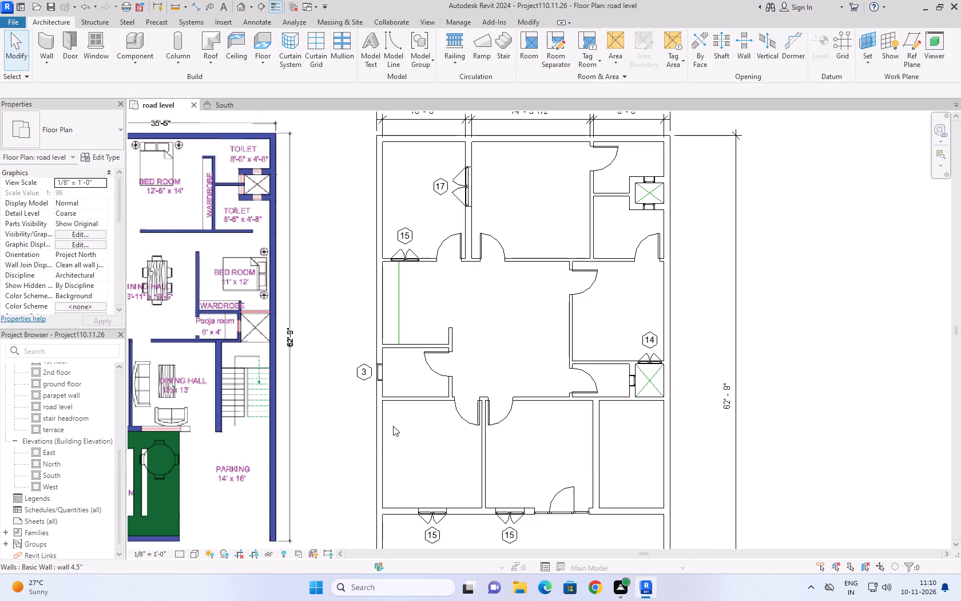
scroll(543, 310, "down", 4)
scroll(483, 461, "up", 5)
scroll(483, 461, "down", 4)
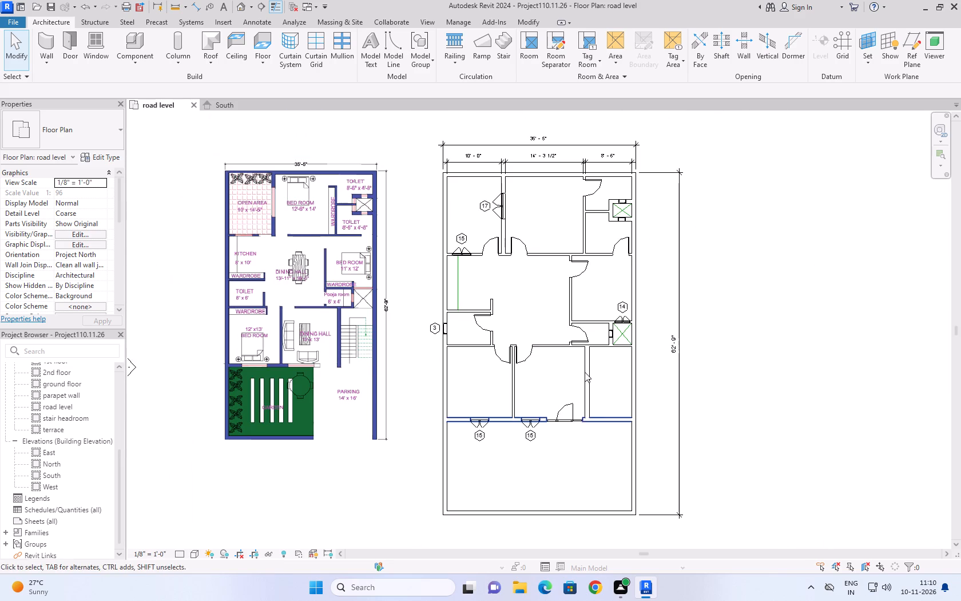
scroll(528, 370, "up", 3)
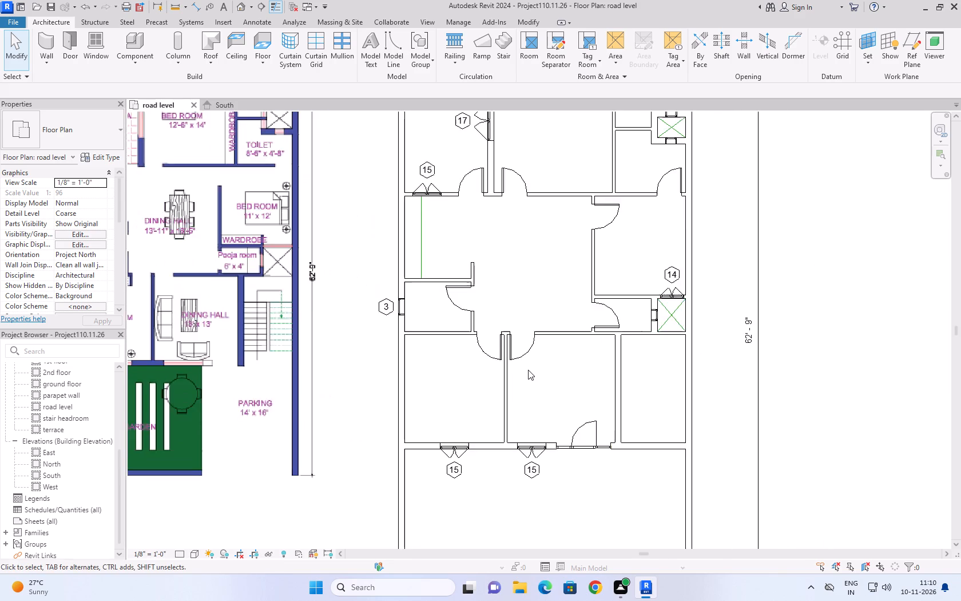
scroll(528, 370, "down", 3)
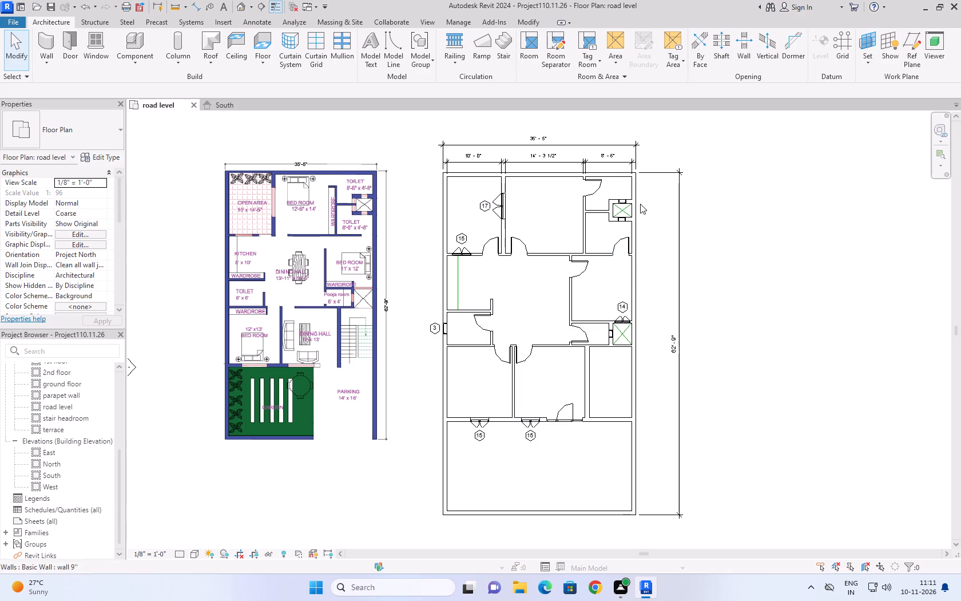
Place two untagged Fixed 16" x 48" windows in the toilet shaft's west wall, one on each side of the partition between the toilets.
scroll(613, 210, "up", 9)
left_click(637, 237)
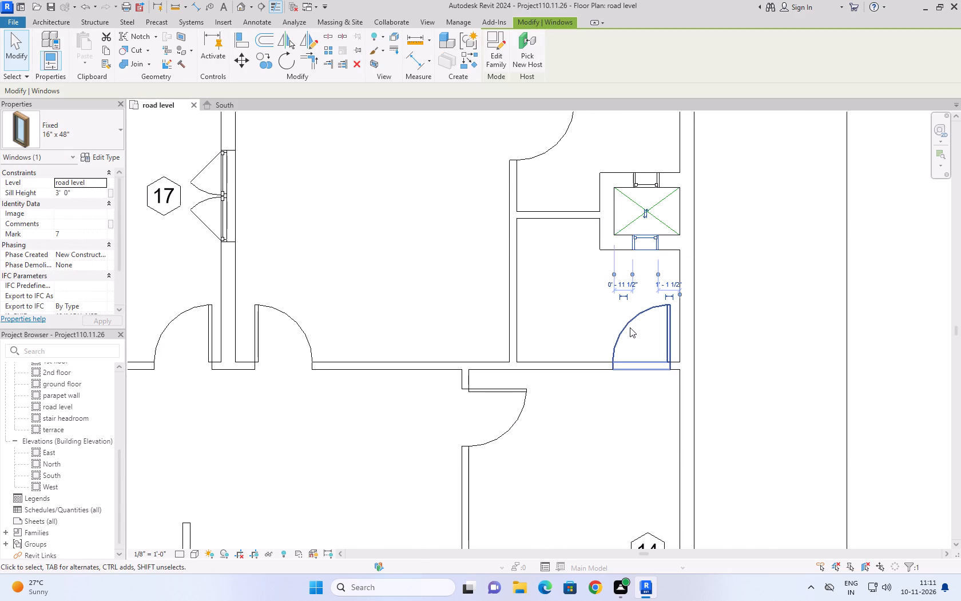
type("cs")
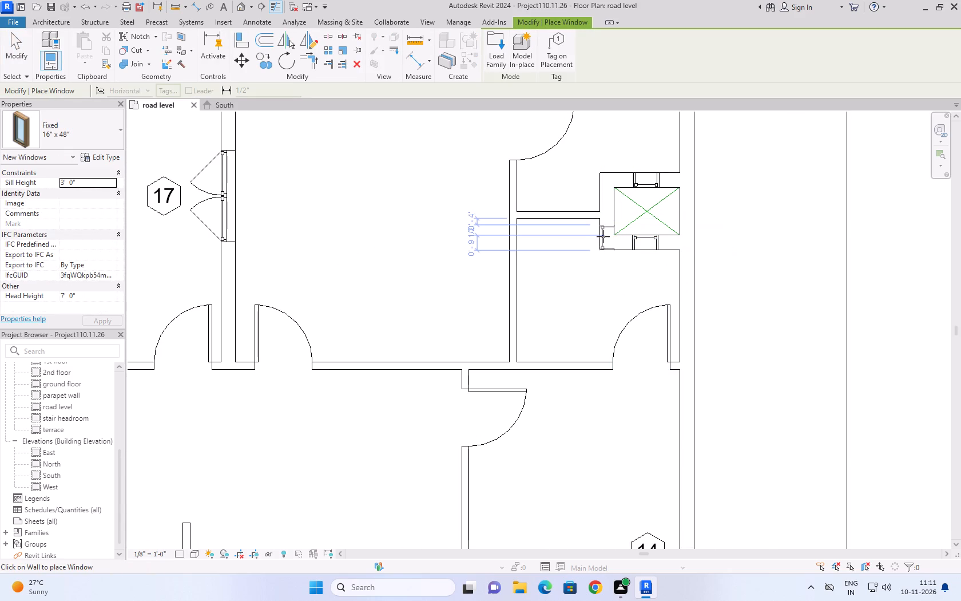
left_click(609, 234)
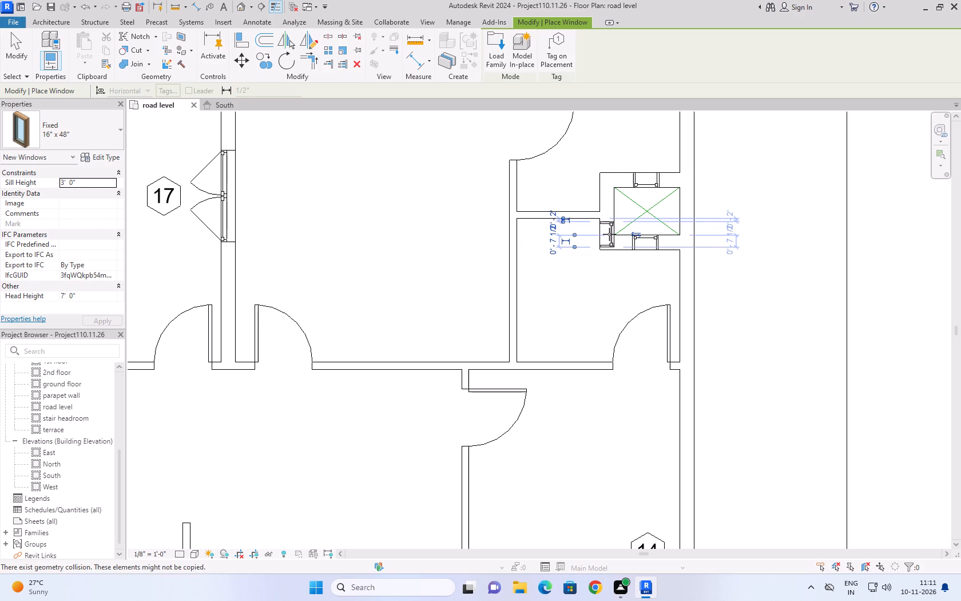
left_click(614, 194)
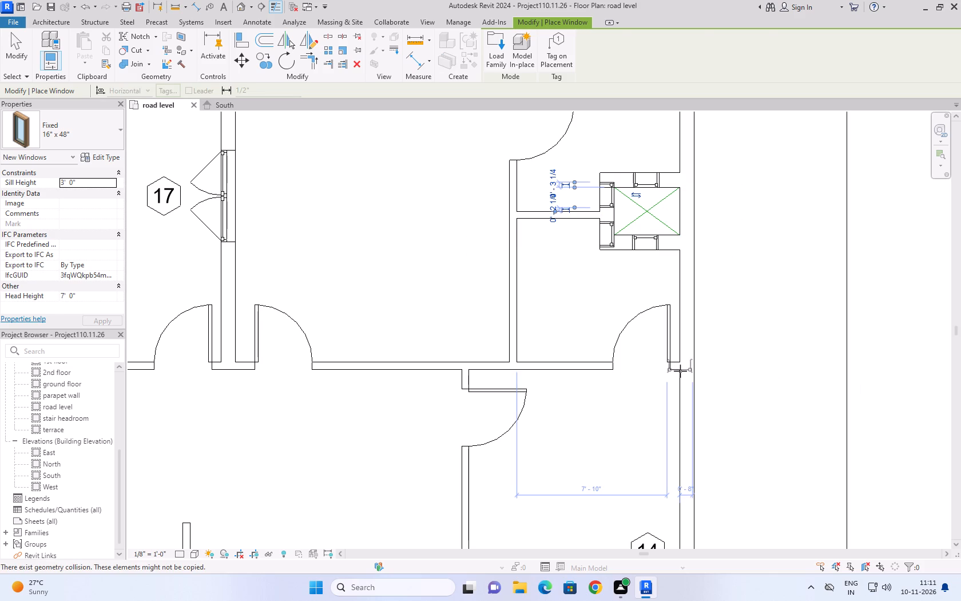
key("Escape")
key("Escape")
Nudge the toilet shaft's north wall northward until the shaft is 2'-11" deep inside.
left_click(621, 176)
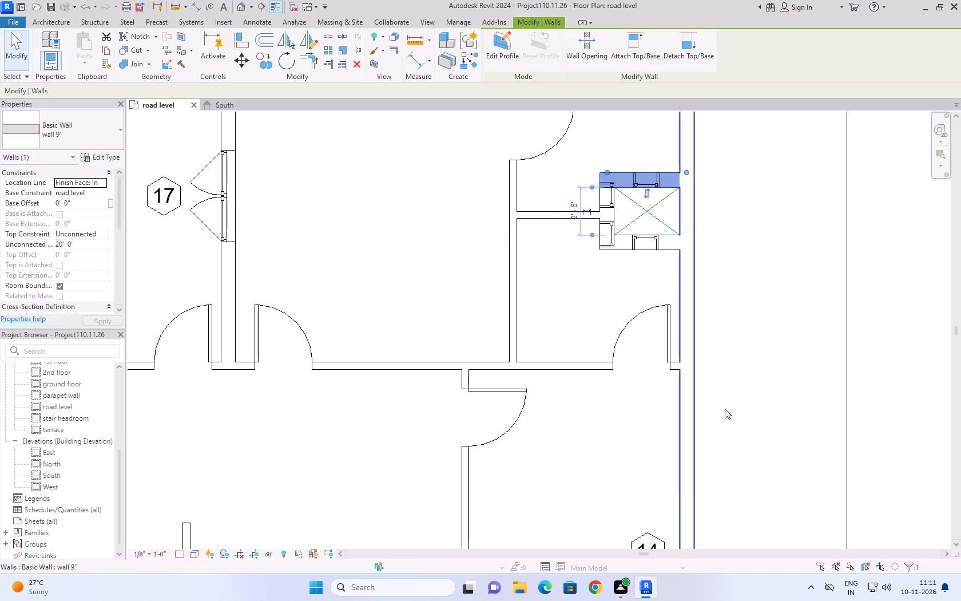
key("Up")
key("Up")
key("Up")
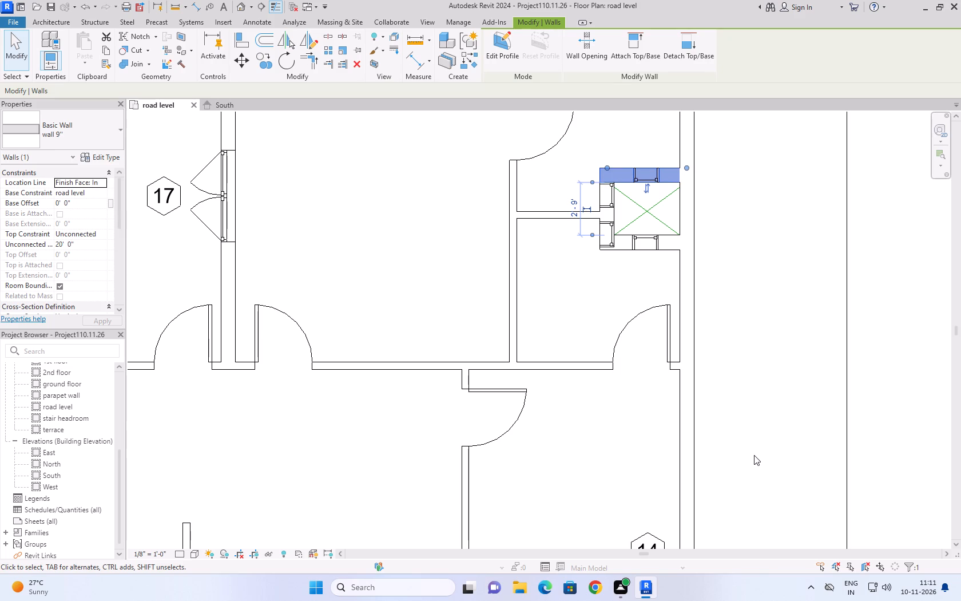
key("Up")
key("Up")
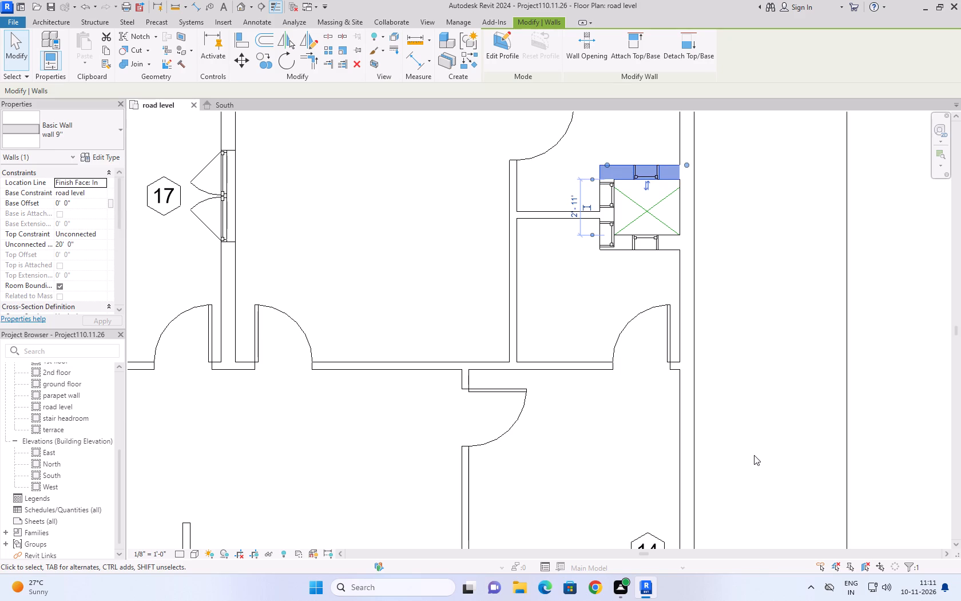
Nudge the toilet shaft's south wall southward until the shaft is slightly over 3'-8" deep inside.
left_click(621, 234)
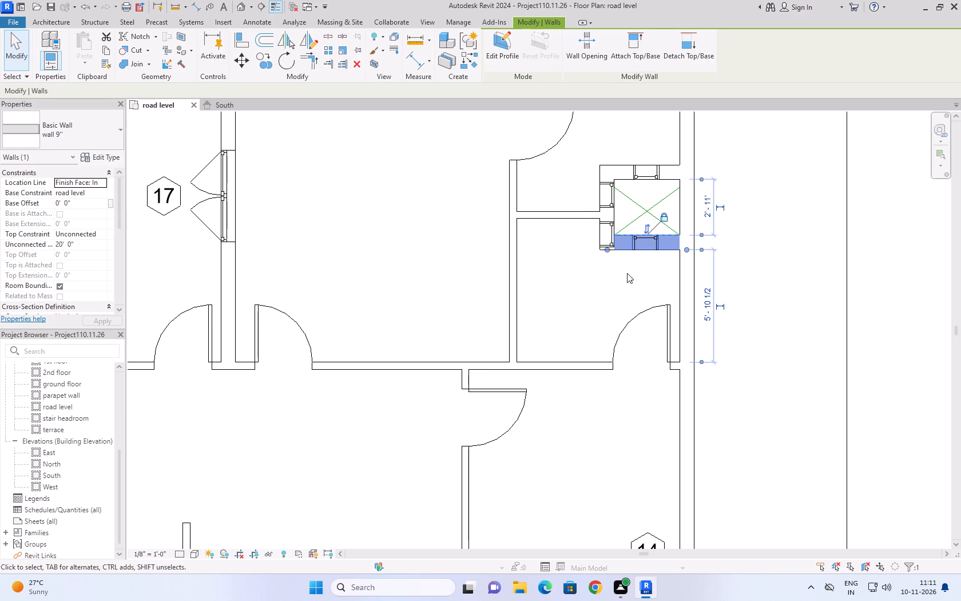
key("Down")
key("Down")
key("Down")
key("Down")
key("Down")
key("Down")
key("Down")
key("Down")
key("Down")
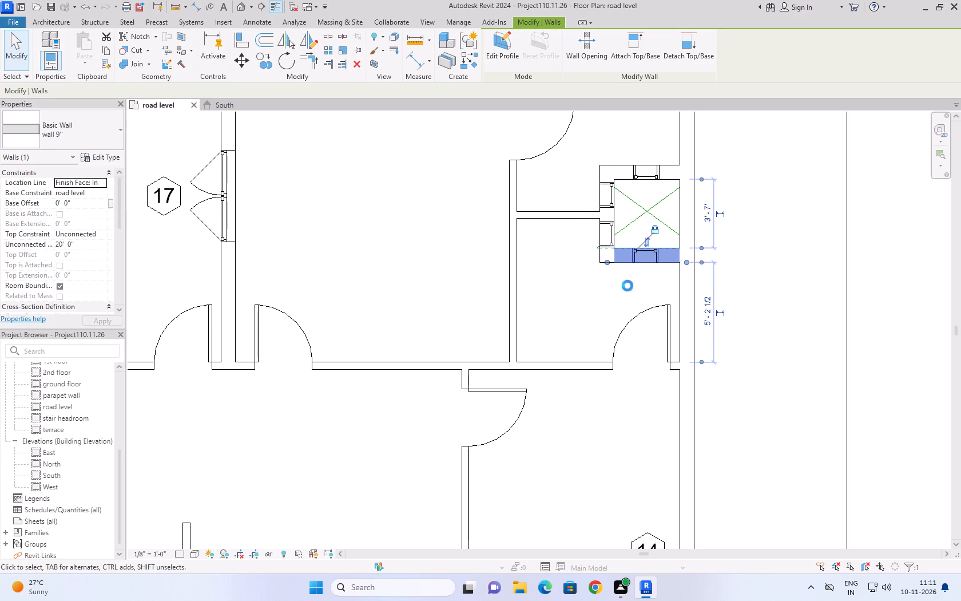
key("Down")
key("Up")
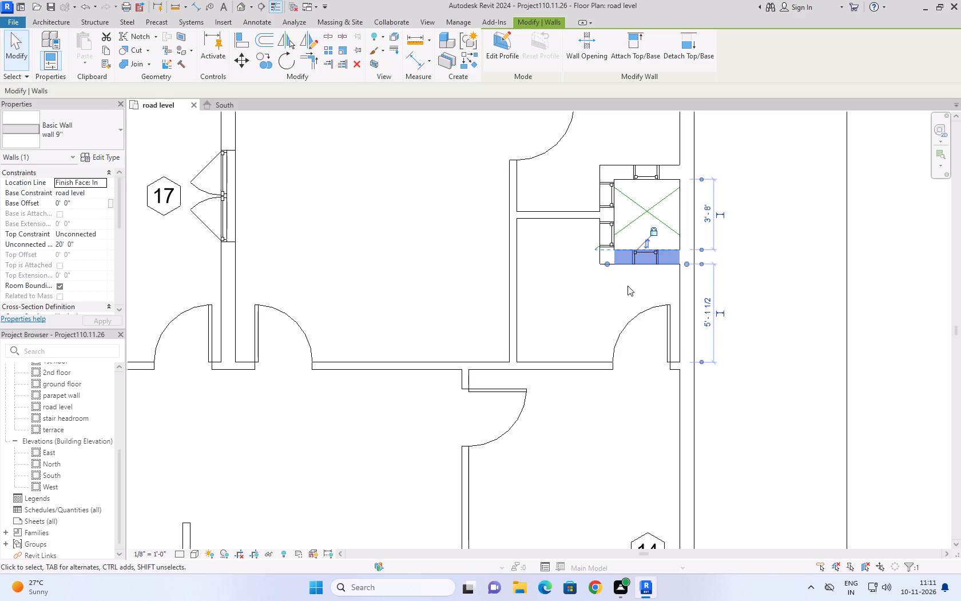
left_click(768, 245)
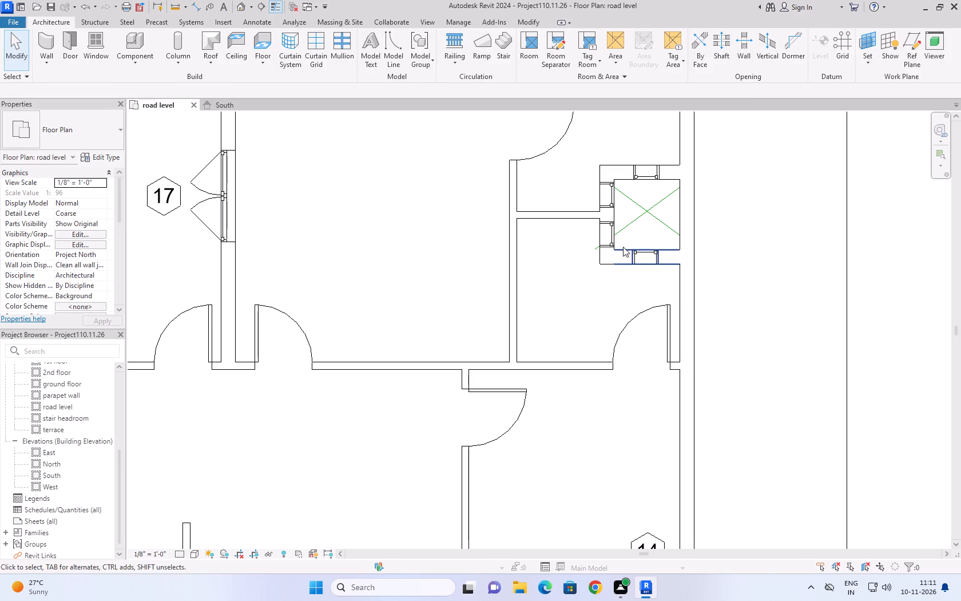
left_click(623, 247)
key("Down")
left_click(852, 294)
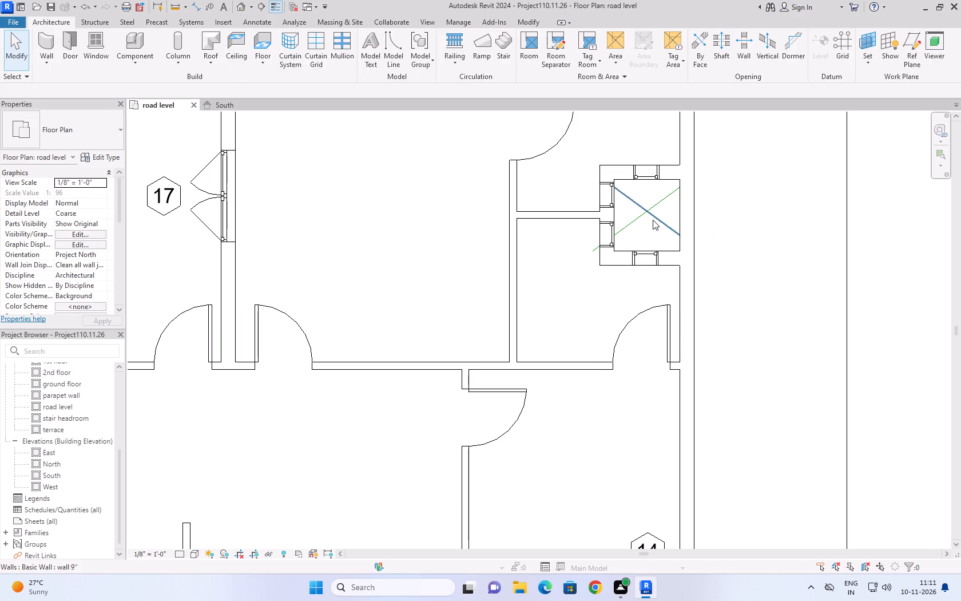
Stretch the rising diagonal's lower end to the enlarged toilet shaft's inner southwest corner, making the line about 4'-9" long.
left_click(642, 220)
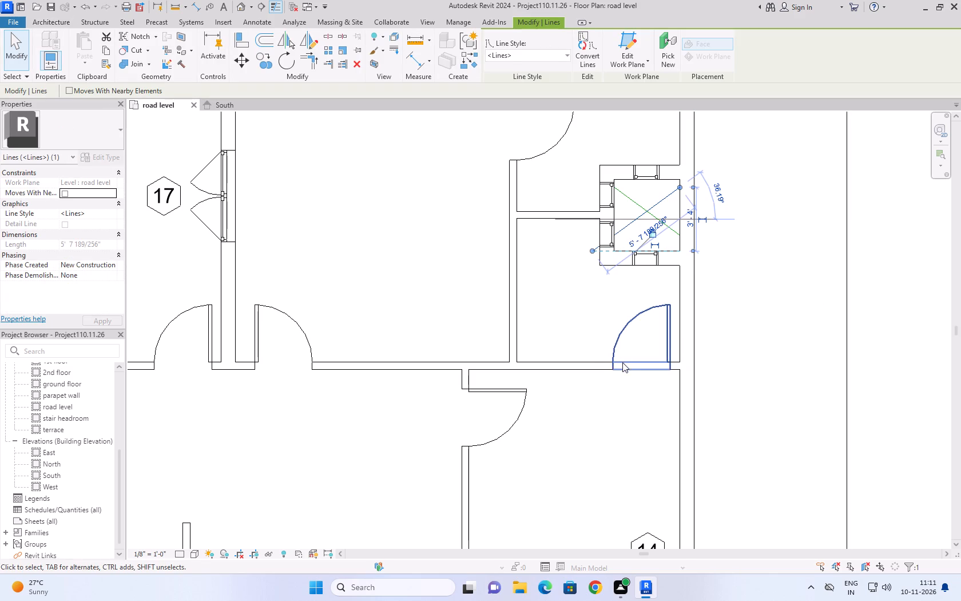
scroll(604, 263, "up", 8)
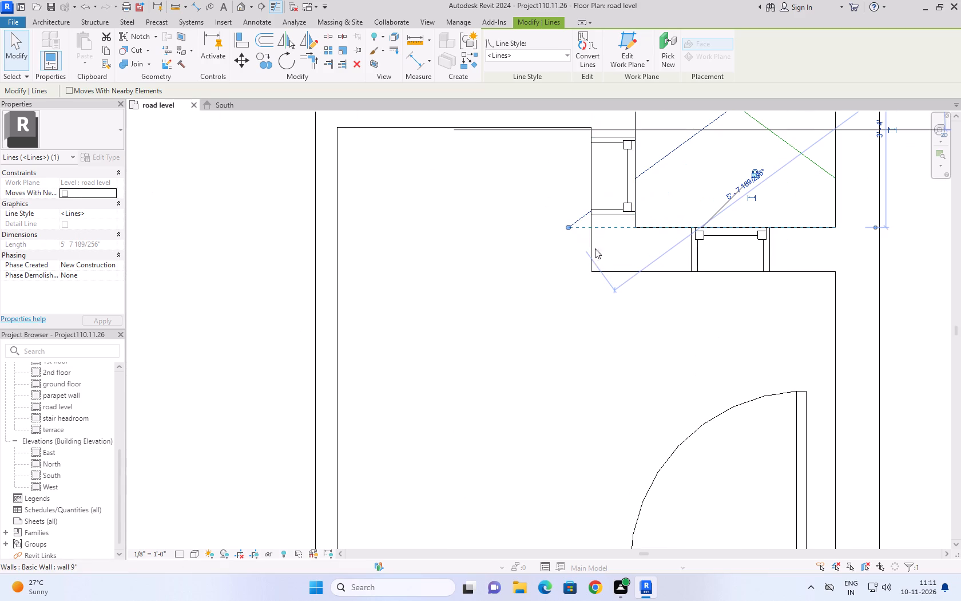
left_click_drag(567, 227, 636, 229)
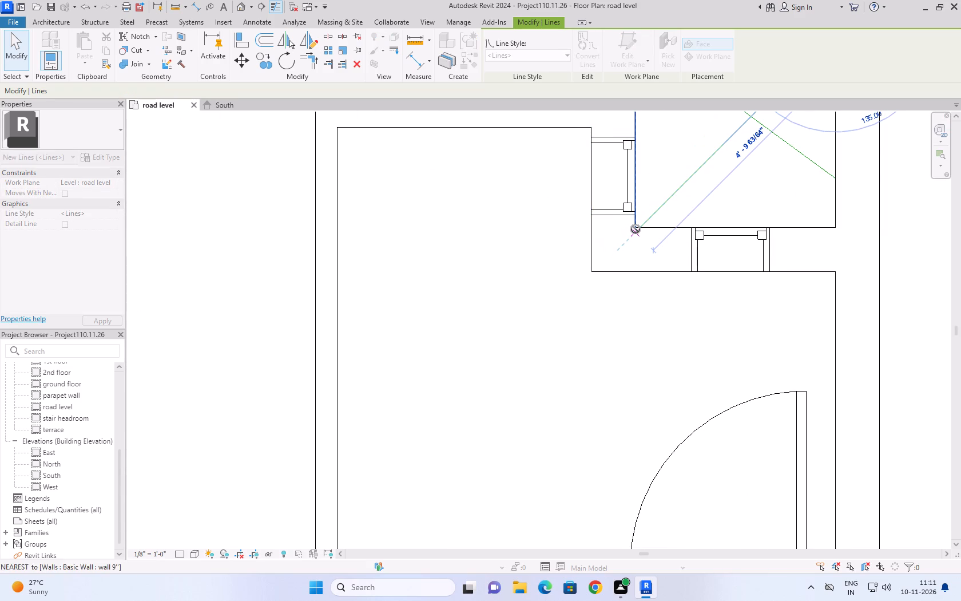
left_click_drag(636, 229, 632, 217)
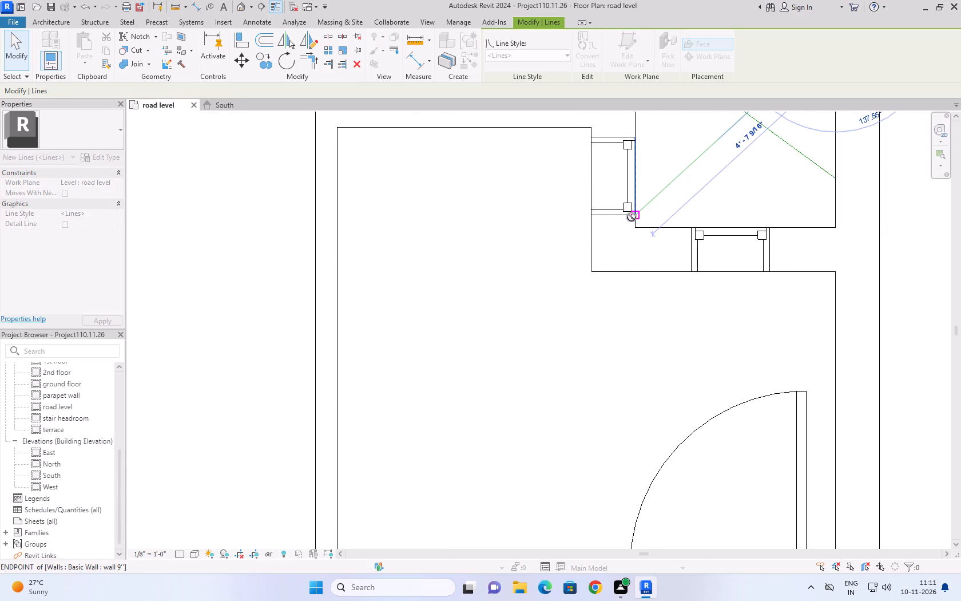
left_click_drag(632, 217, 633, 223)
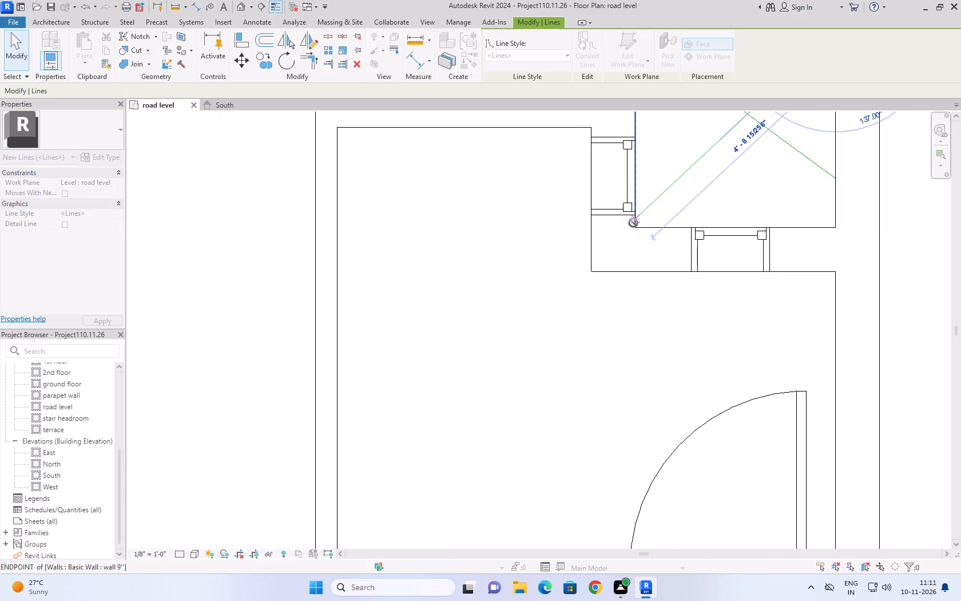
left_click_drag(633, 223, 637, 226)
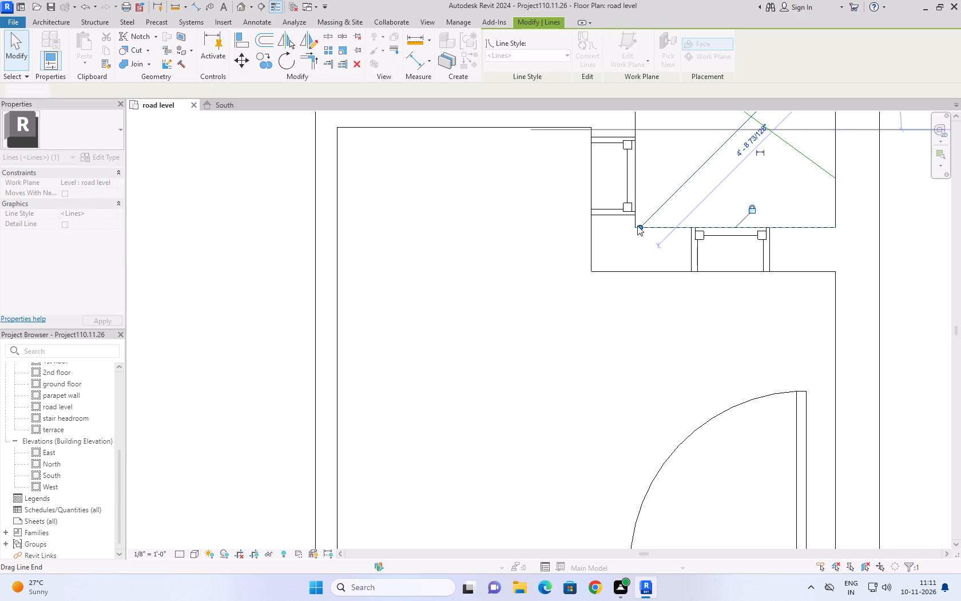
scroll(637, 226, "up", 10)
left_click_drag(648, 232, 628, 227)
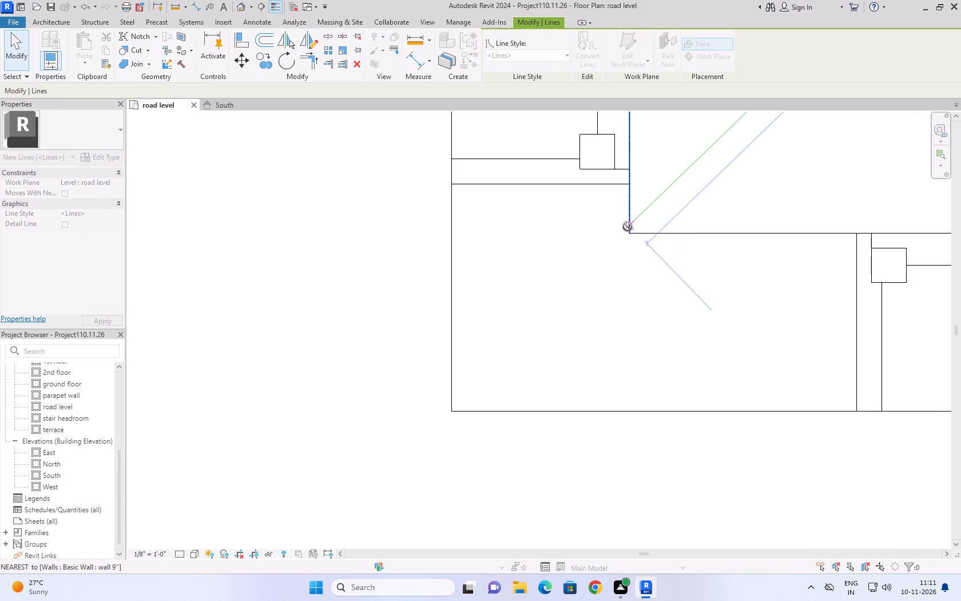
left_click_drag(628, 227, 630, 230)
scroll(548, 259, "down", 5)
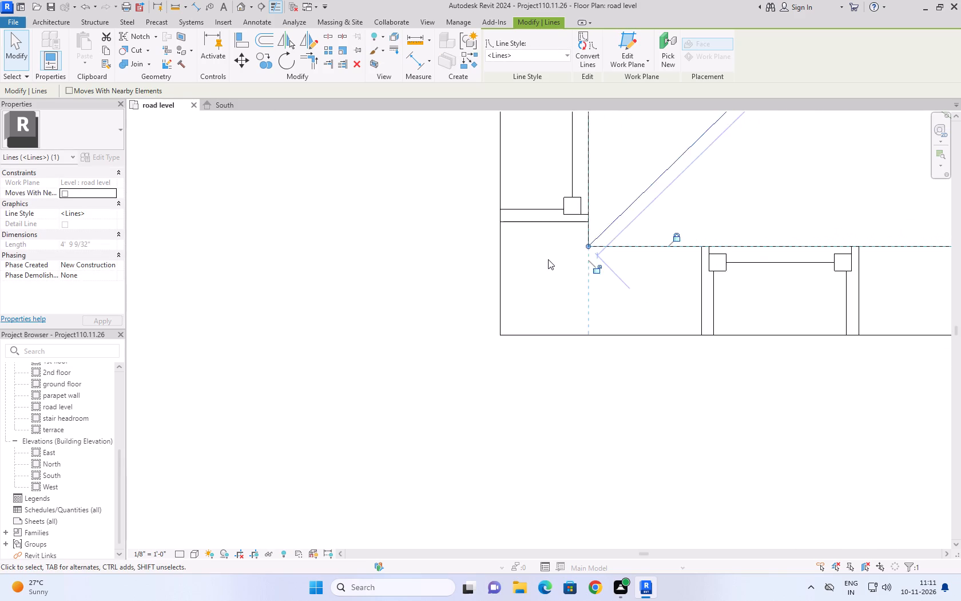
scroll(548, 259, "down", 6)
Stretch the rising diagonal's upper end to the toilet shaft's inner northeast corner.
middle_click_drag(640, 209, 388, 359)
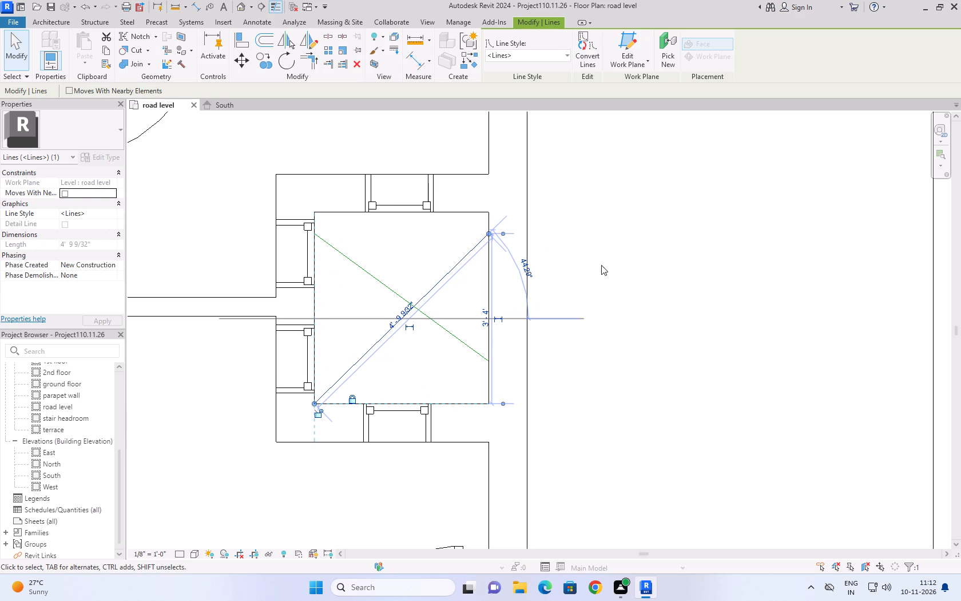
scroll(503, 232, "up", 5)
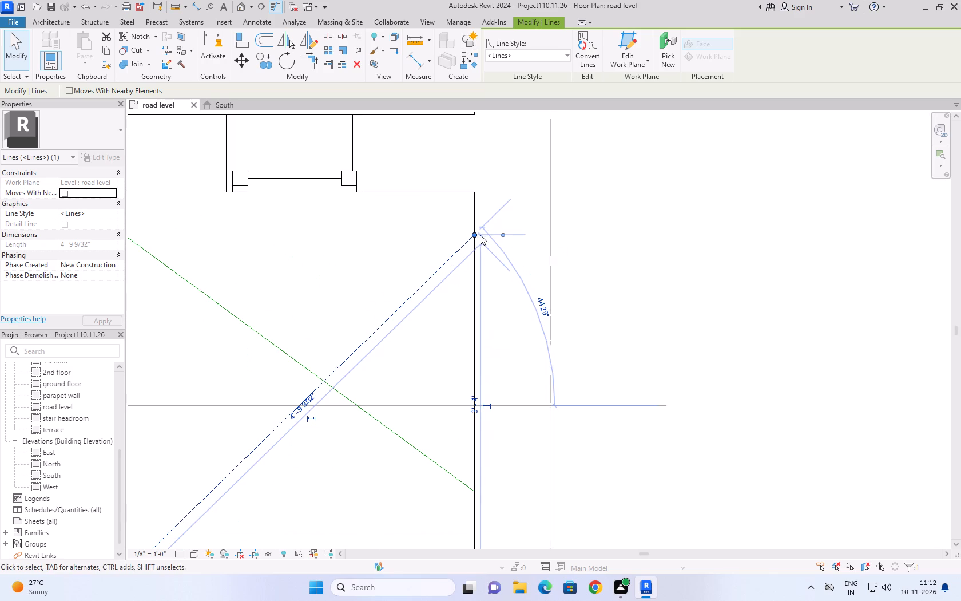
left_click_drag(474, 235, 474, 194)
left_click(667, 231)
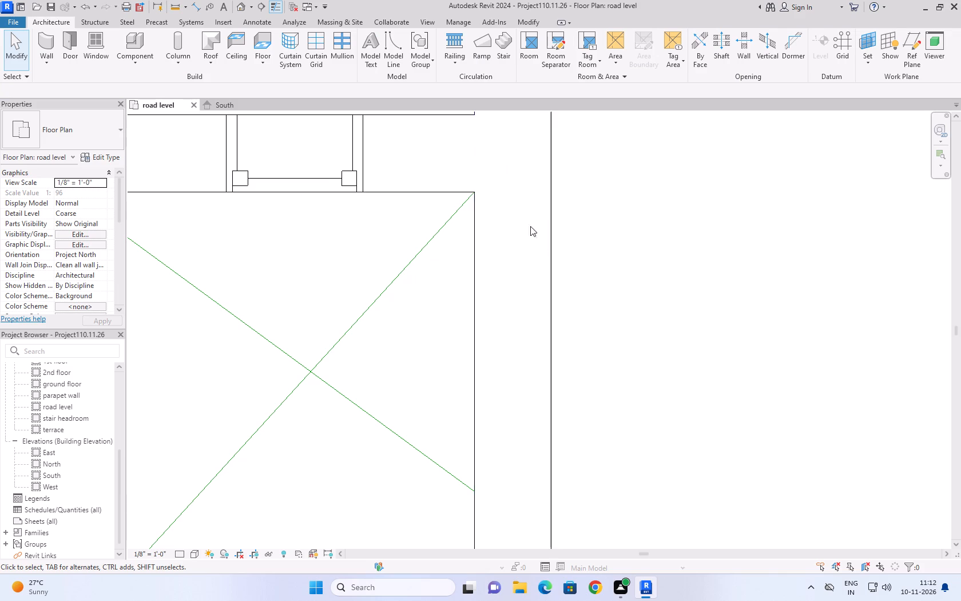
Stretch the falling diagonal at both ends so it spans the toilet shaft's inner northwest and southeast corners.
scroll(541, 207, "down", 3)
left_click(463, 363)
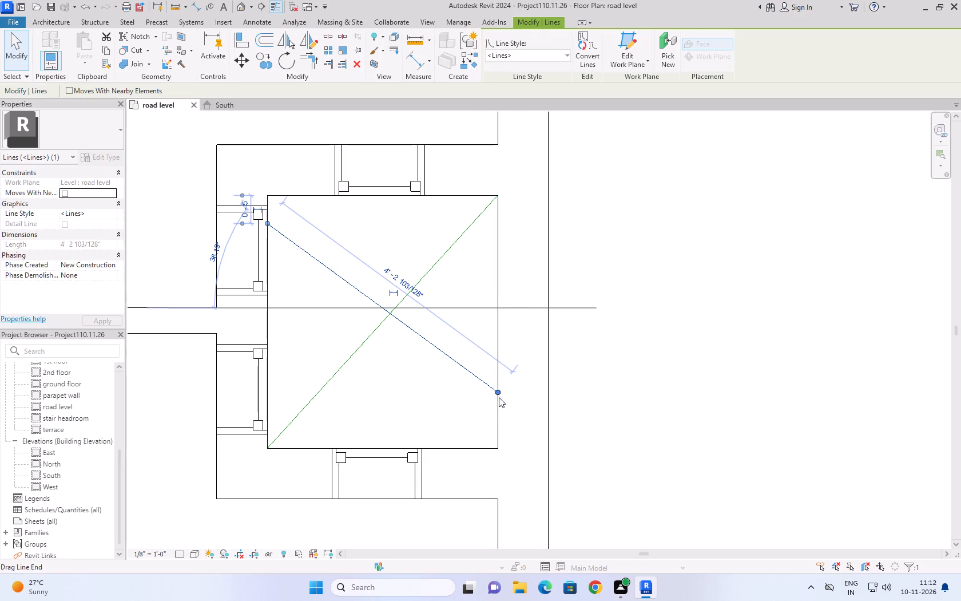
left_click_drag(499, 389, 498, 445)
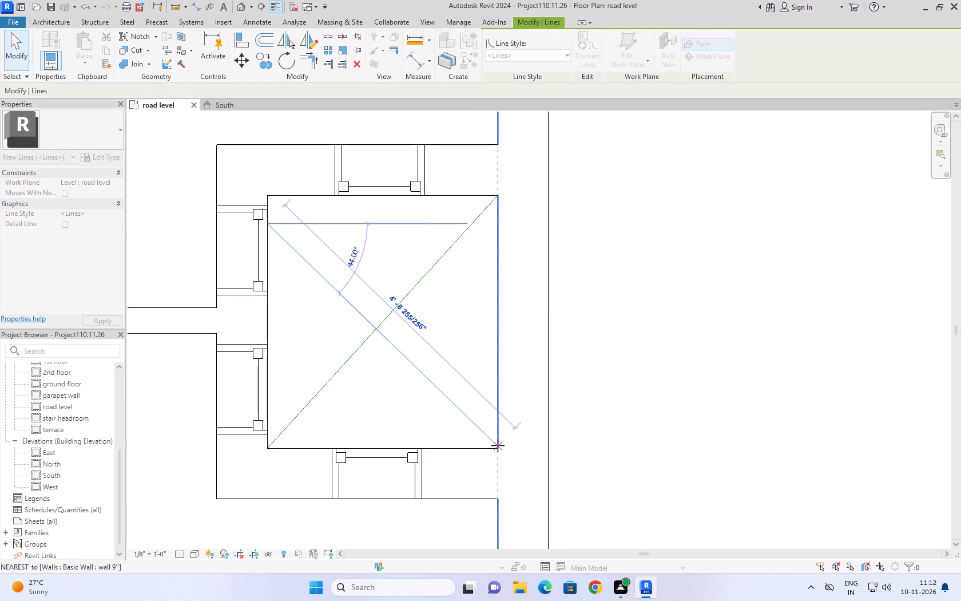
left_click_drag(498, 445, 500, 445)
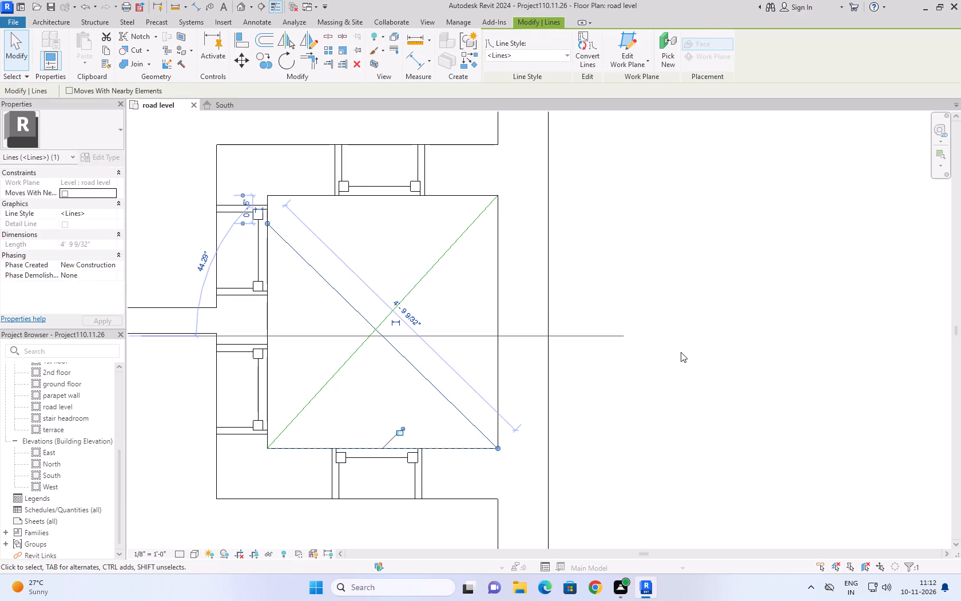
left_click(681, 352)
left_click(308, 264)
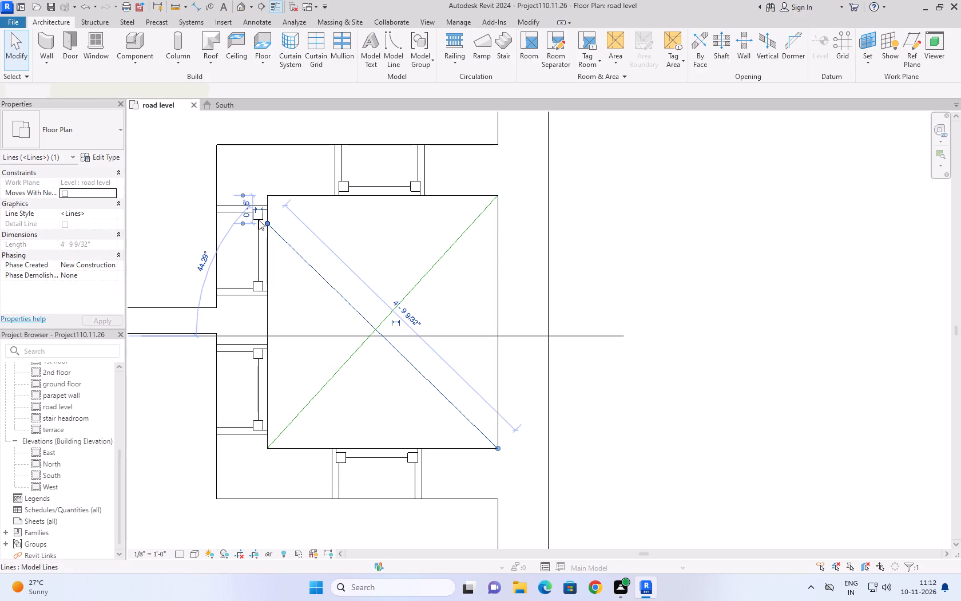
left_click_drag(266, 223, 266, 213)
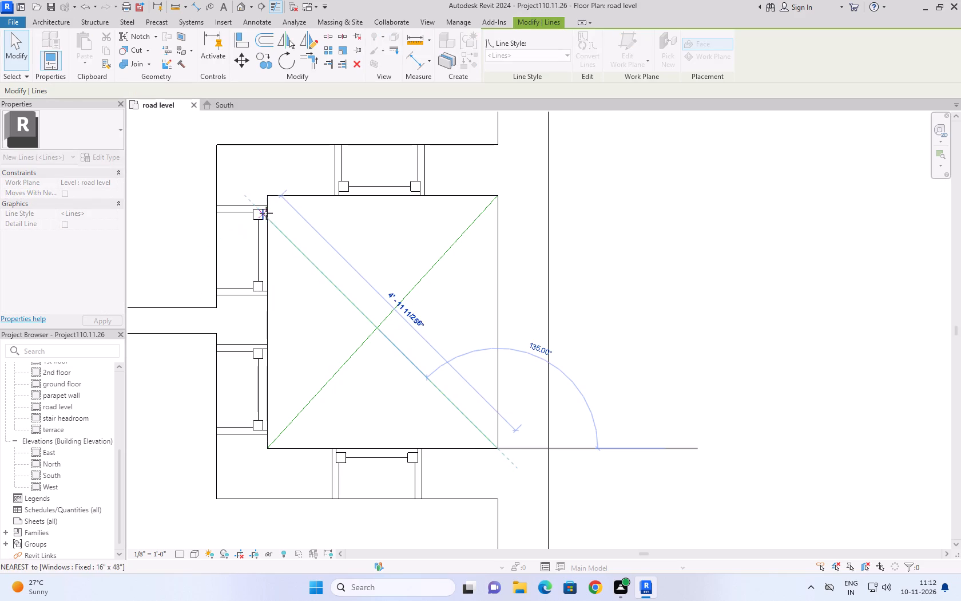
left_click_drag(266, 213, 268, 197)
left_click(622, 232)
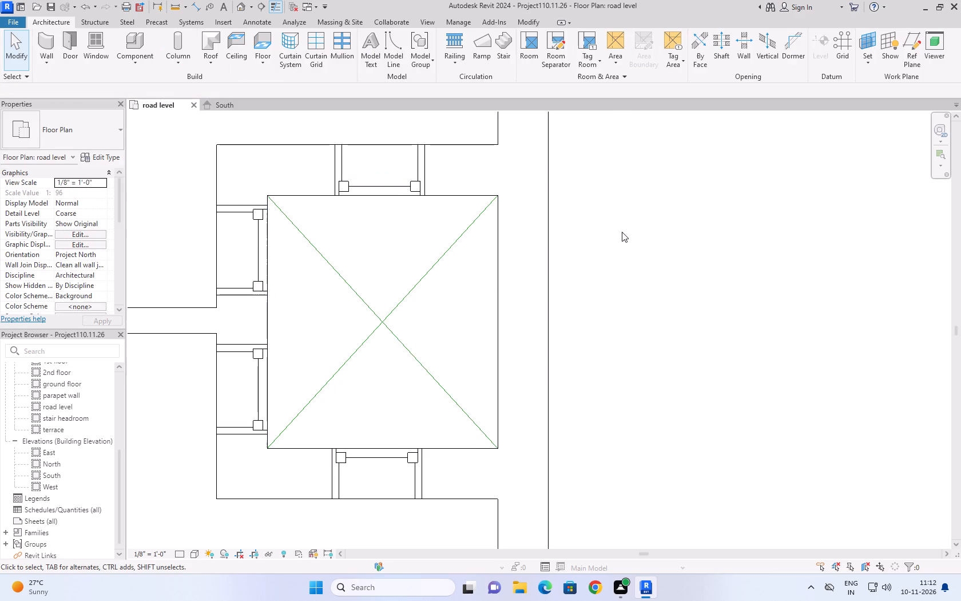
Compare the modelled toilets, shafts and room layout with the reference floor plan image.
scroll(631, 248, "down", 13)
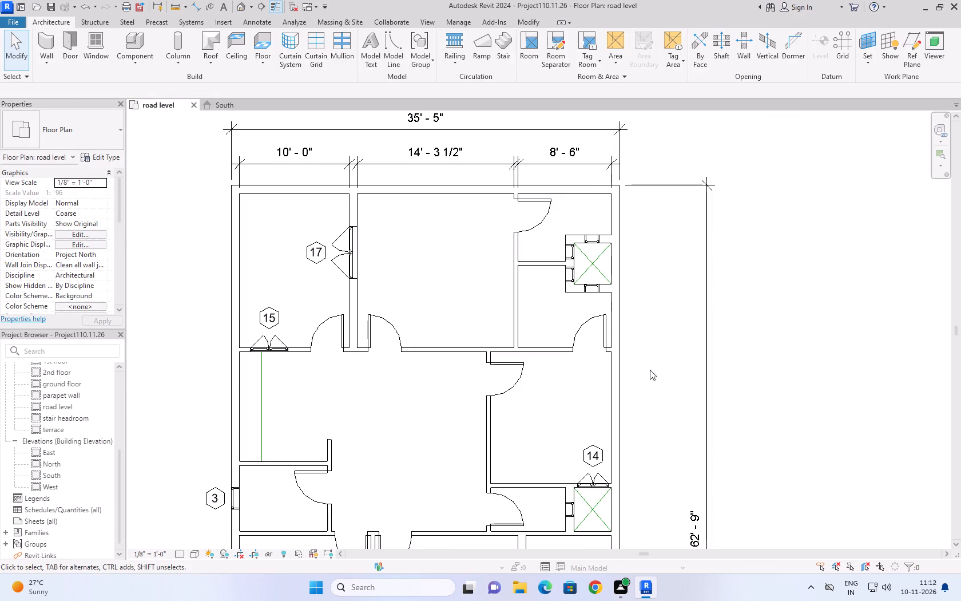
scroll(664, 279, "down", 4)
scroll(627, 442, "up", 4)
scroll(663, 317, "down", 5)
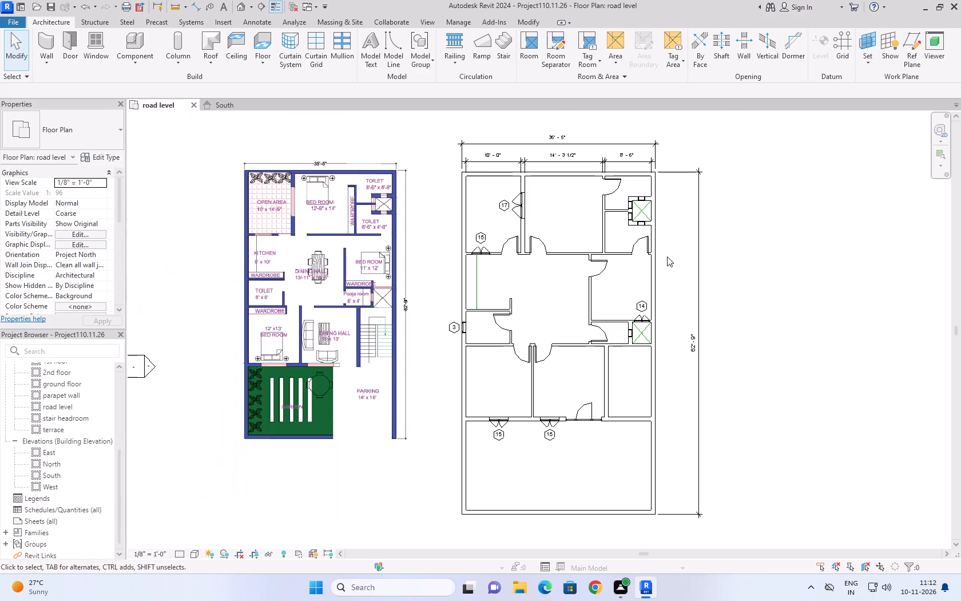
scroll(644, 208, "up", 7)
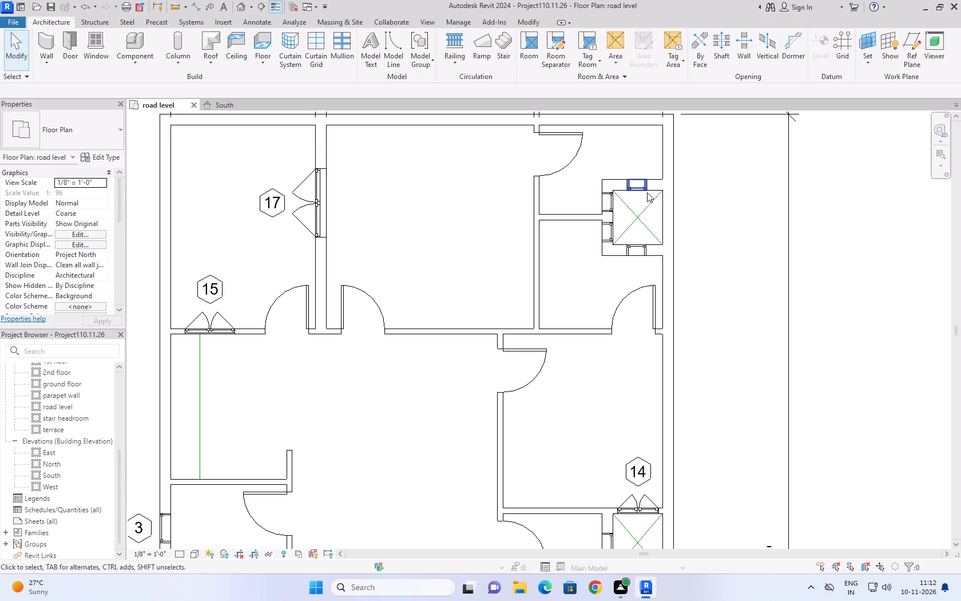
scroll(721, 220, "down", 7)
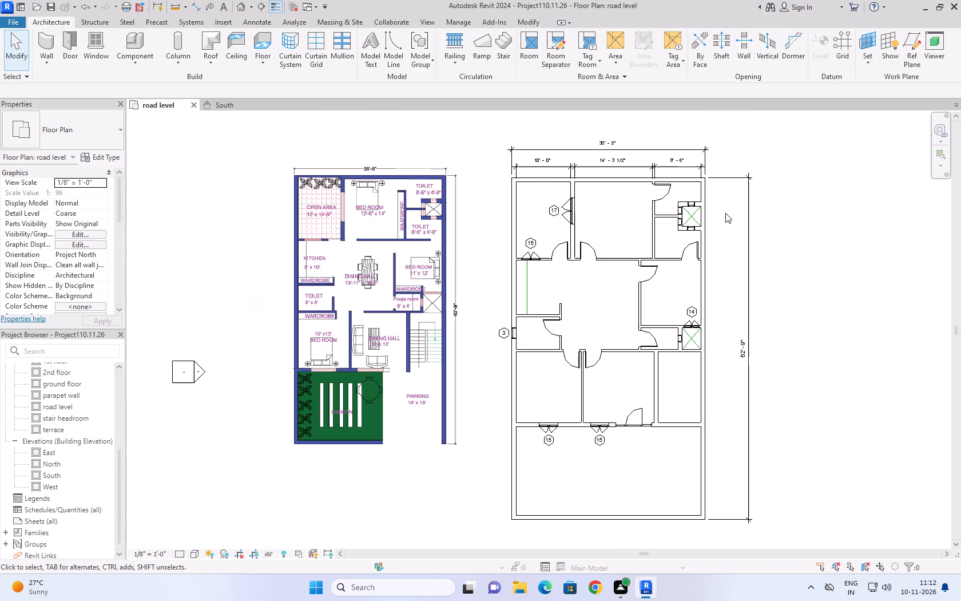
scroll(428, 206, "up", 10)
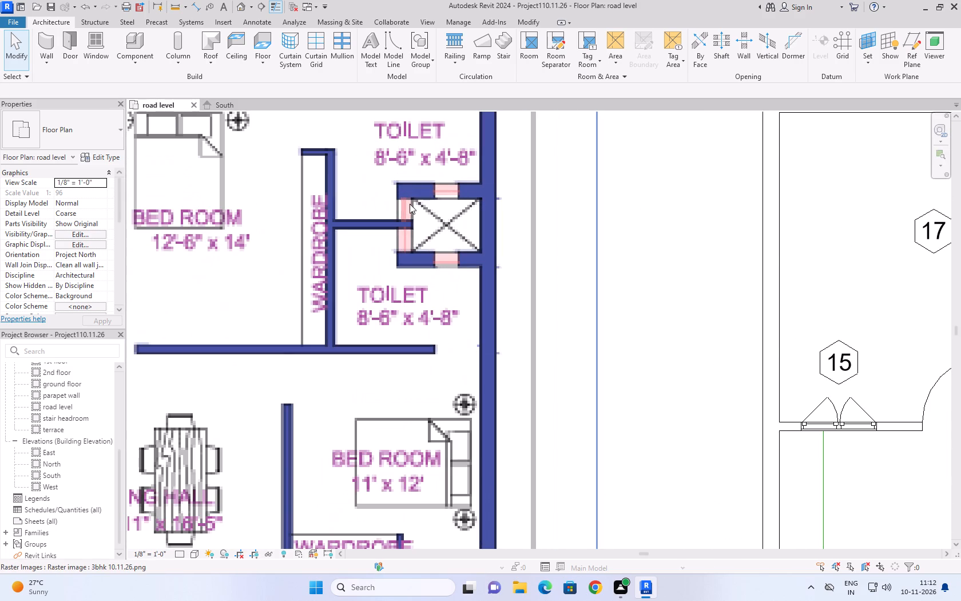
scroll(444, 208, "down", 9)
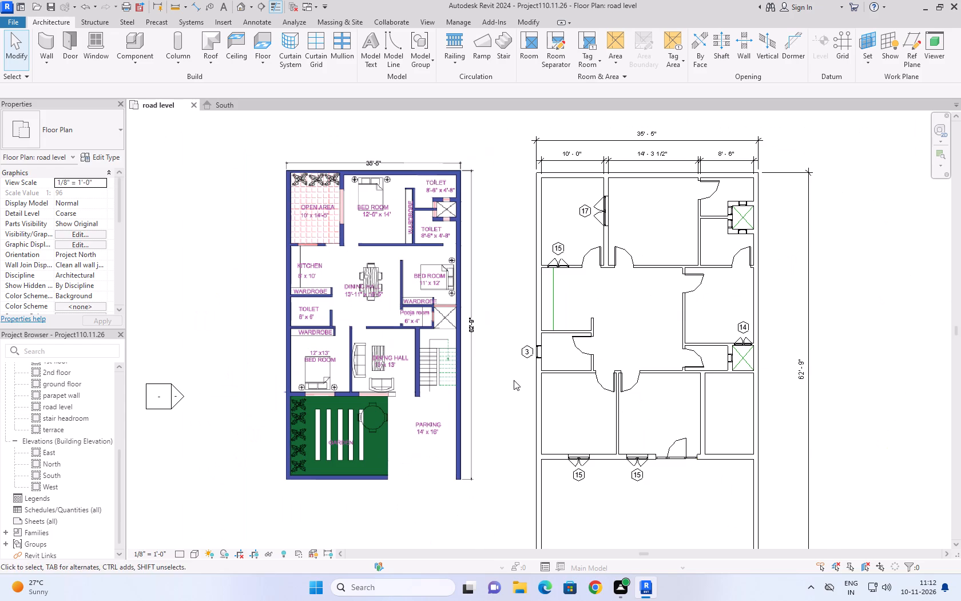
scroll(494, 241, "down", 3)
scroll(452, 299, "up", 5)
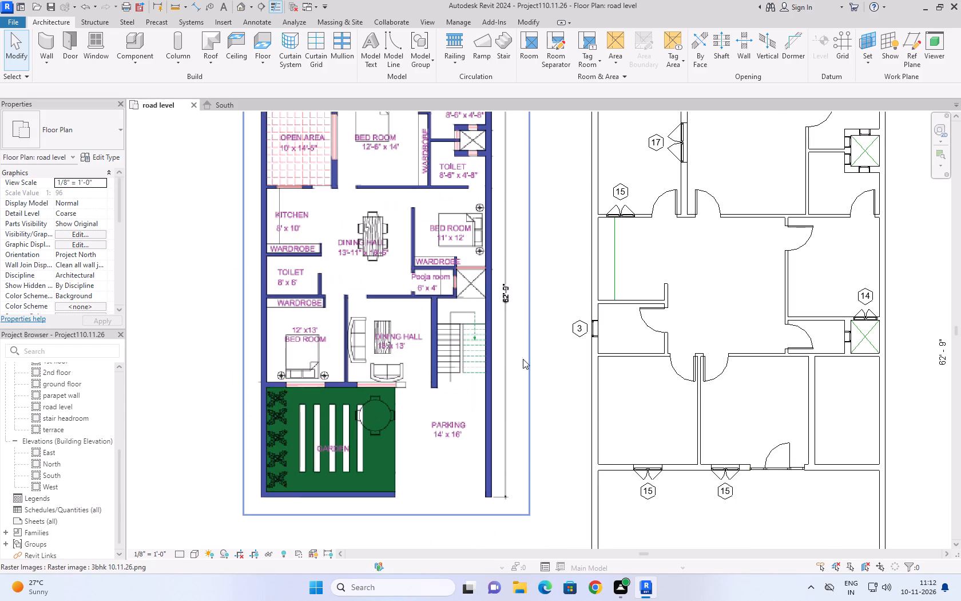
middle_click_drag(605, 258, 518, 267)
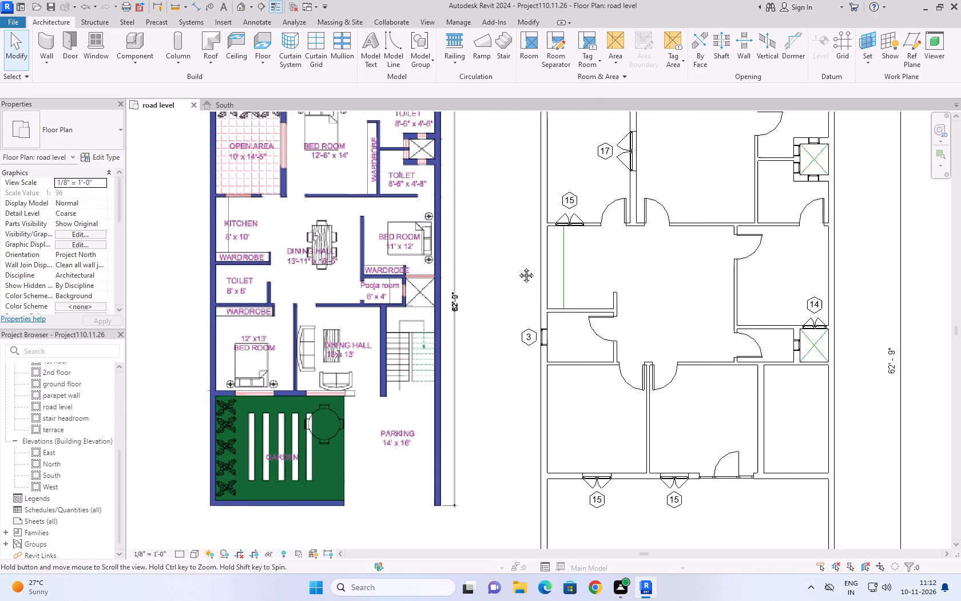
middle_click_drag(518, 267, 463, 271)
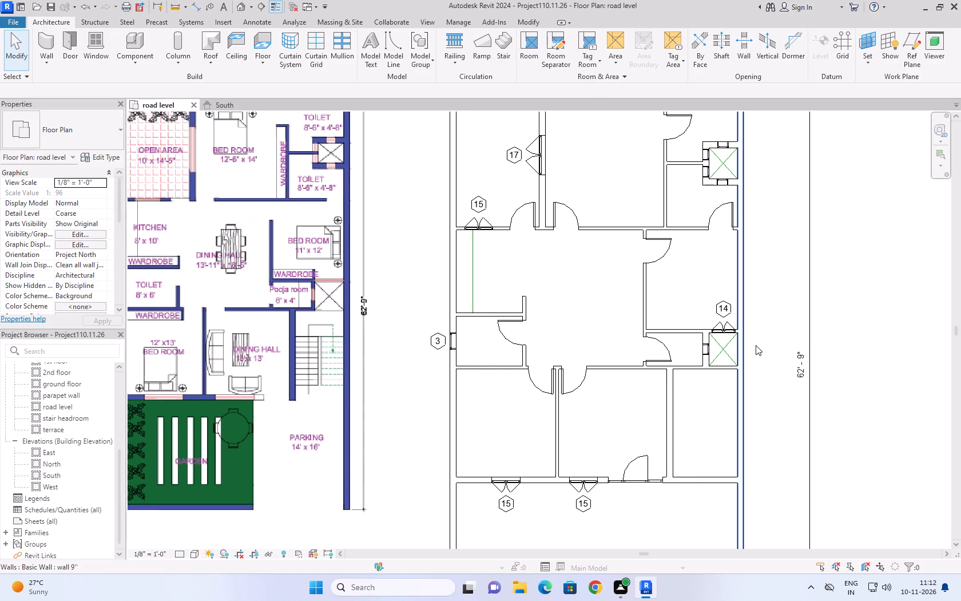
Compare the model's southern rooms and open front area with the staircase, garden and parking in the reference plan.
scroll(749, 345, "down", 4)
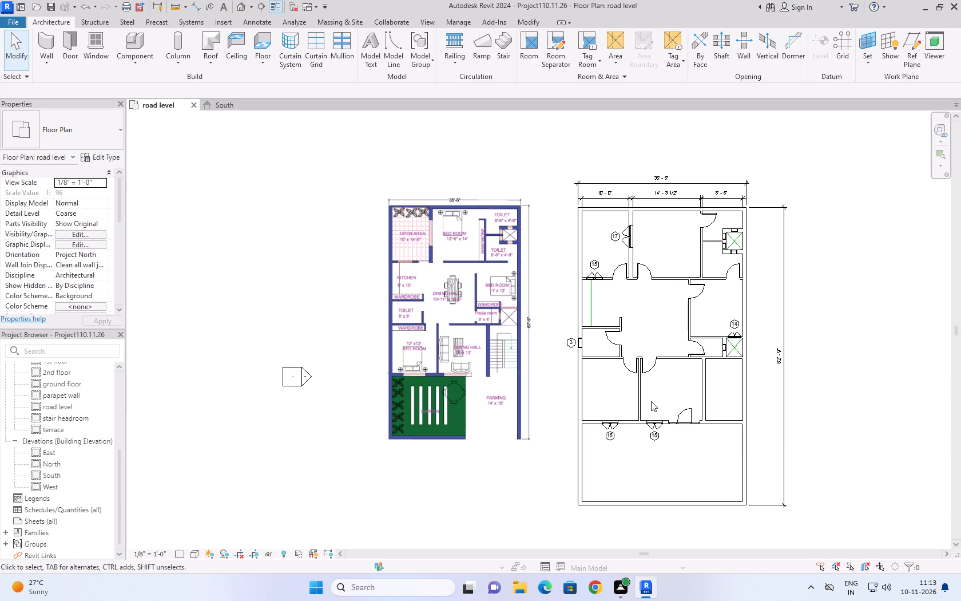
scroll(786, 404, "up", 5)
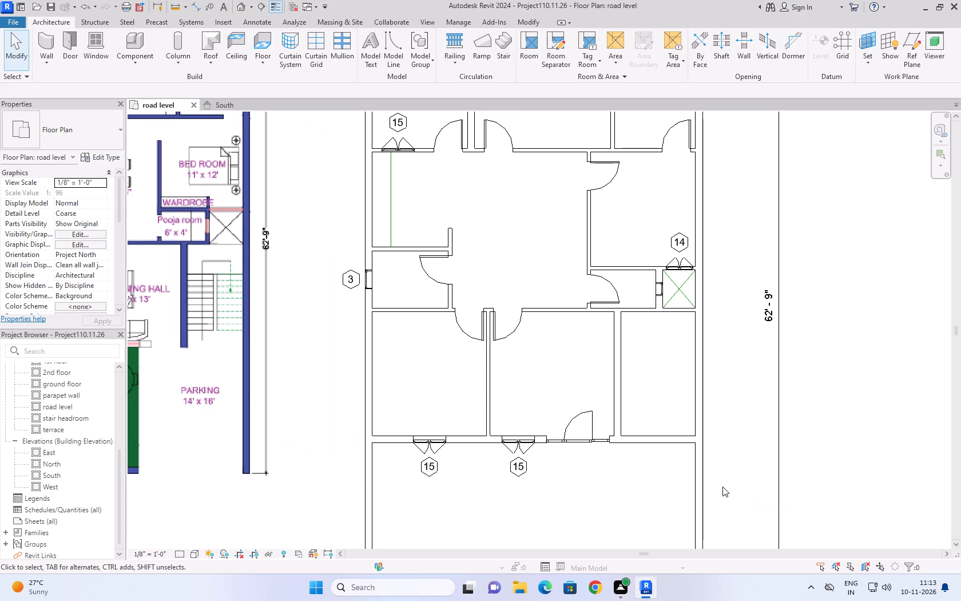
scroll(725, 375, "down", 8)
scroll(751, 426, "down", 1)
scroll(763, 436, "up", 4)
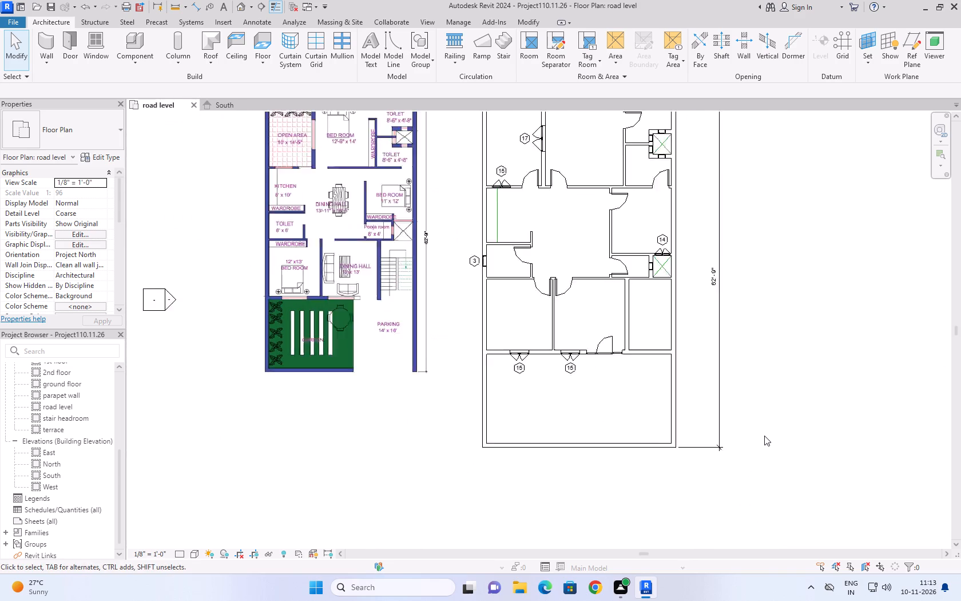
scroll(764, 436, "up", 2)
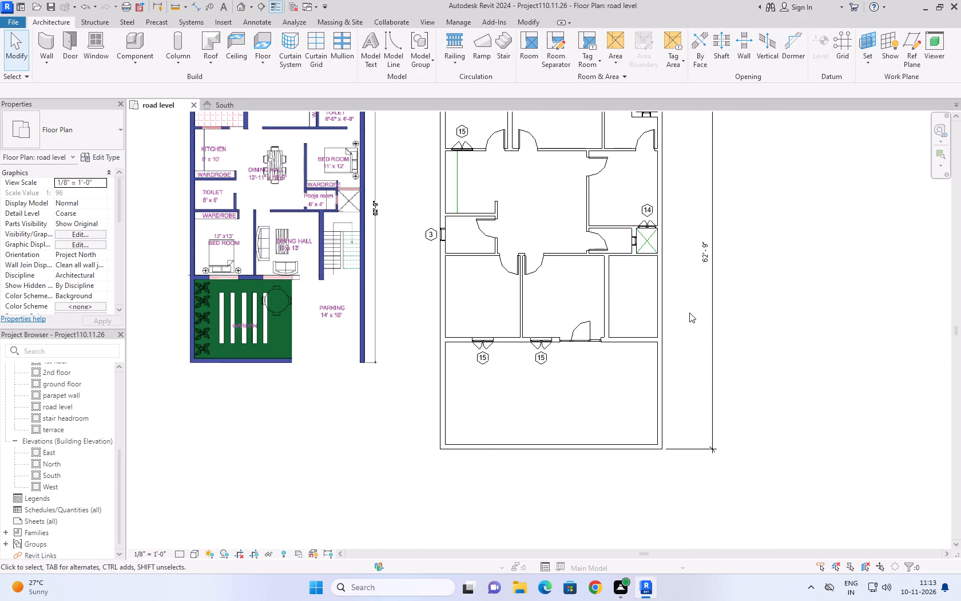
middle_click_drag(689, 313, 628, 339)
scroll(628, 340, "down", 2)
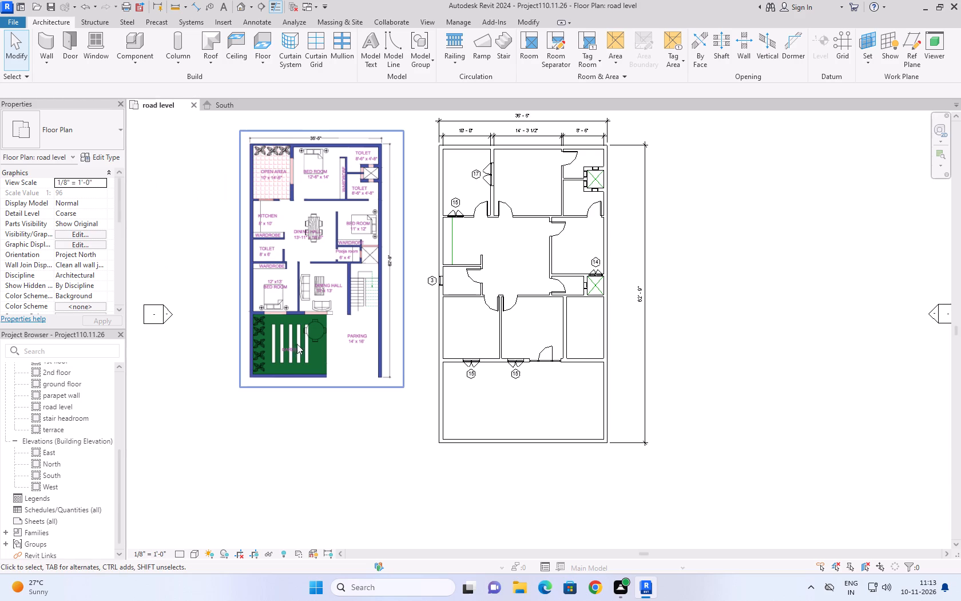
Save the project.
key("ctrl+s")
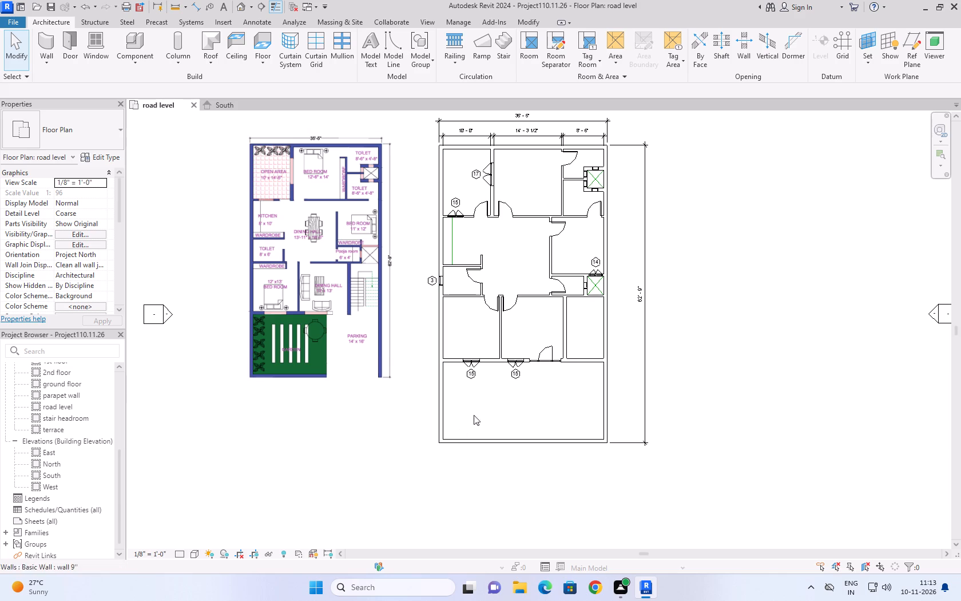
Examine the wall junction between the two adjacent southern room doors and check the front area against the reference garden and parking.
scroll(524, 315, "up", 5)
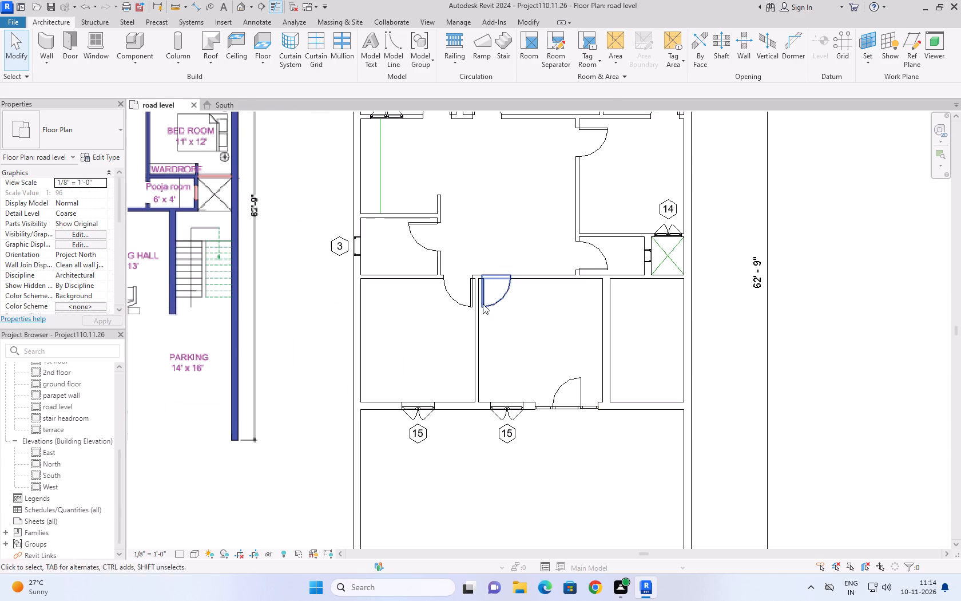
scroll(478, 283, "up", 2)
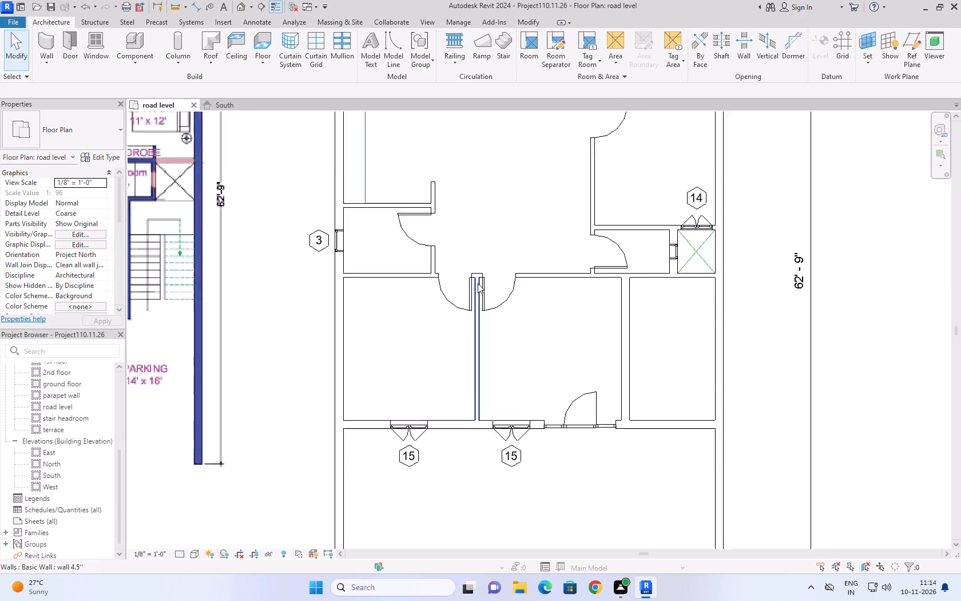
scroll(478, 283, "up", 7)
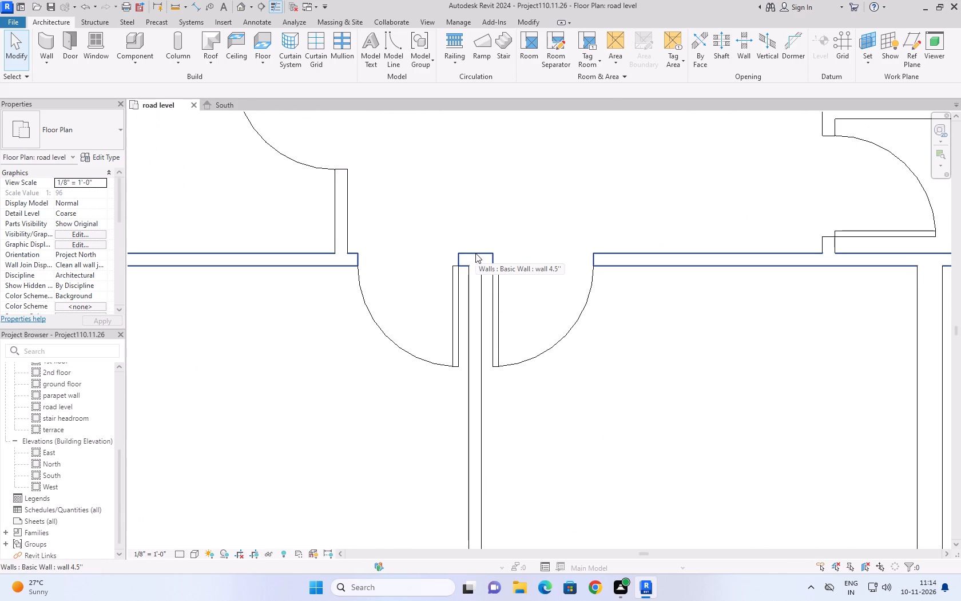
scroll(475, 253, "down", 10)
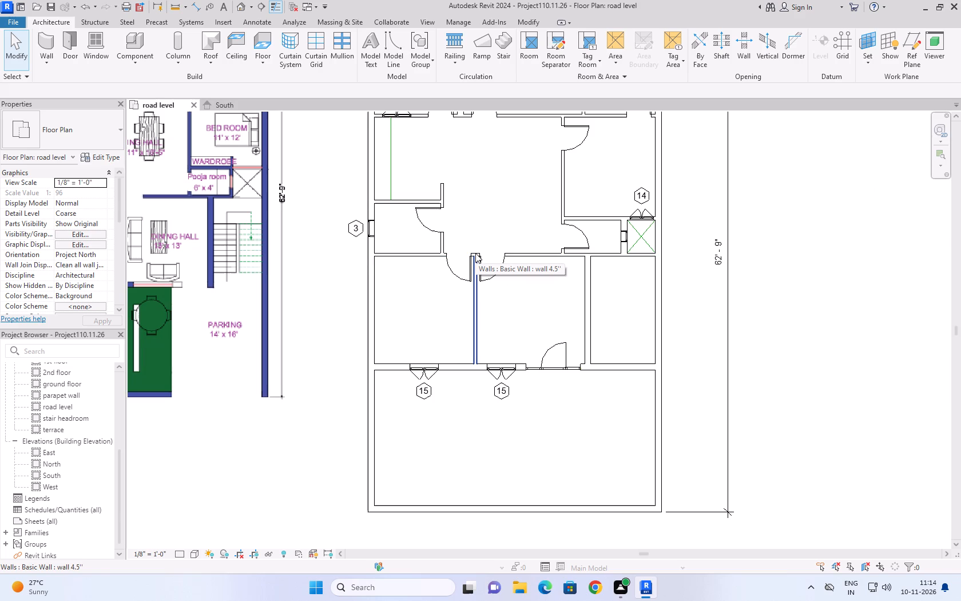
middle_click_drag(505, 217, 486, 319)
scroll(486, 319, "down", 4)
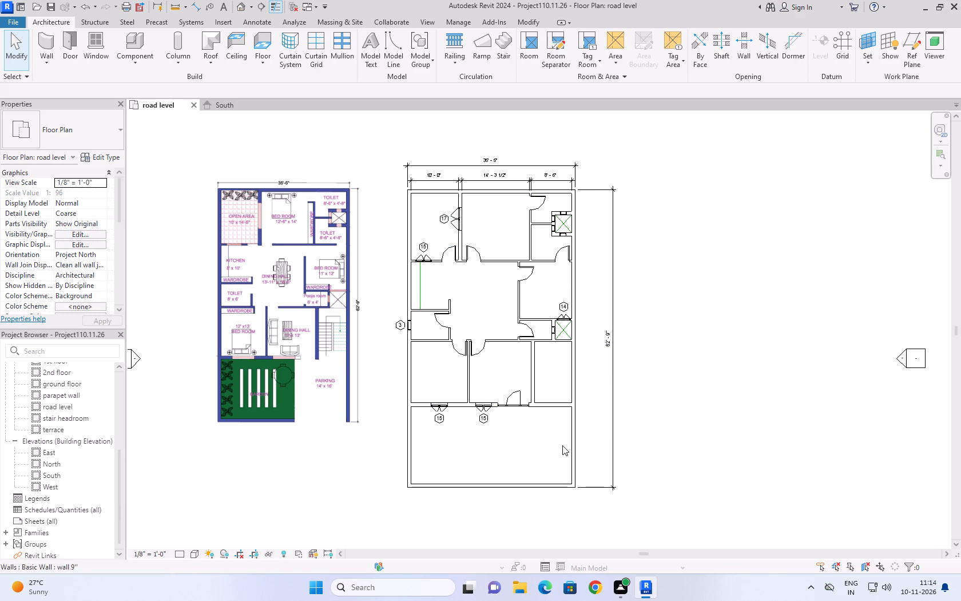
scroll(432, 454, "up", 5)
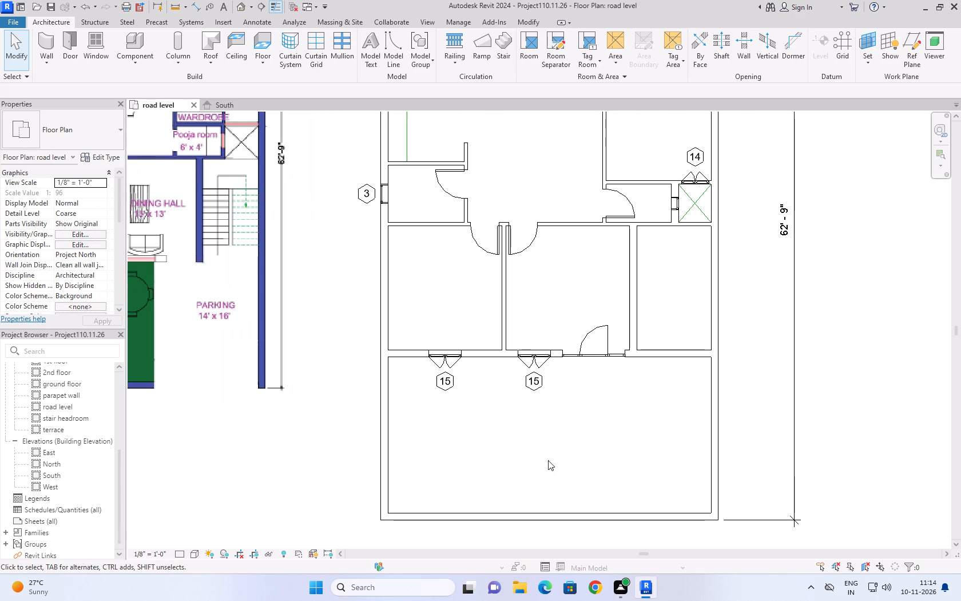
scroll(557, 449, "down", 6)
scroll(432, 458, "up", 4)
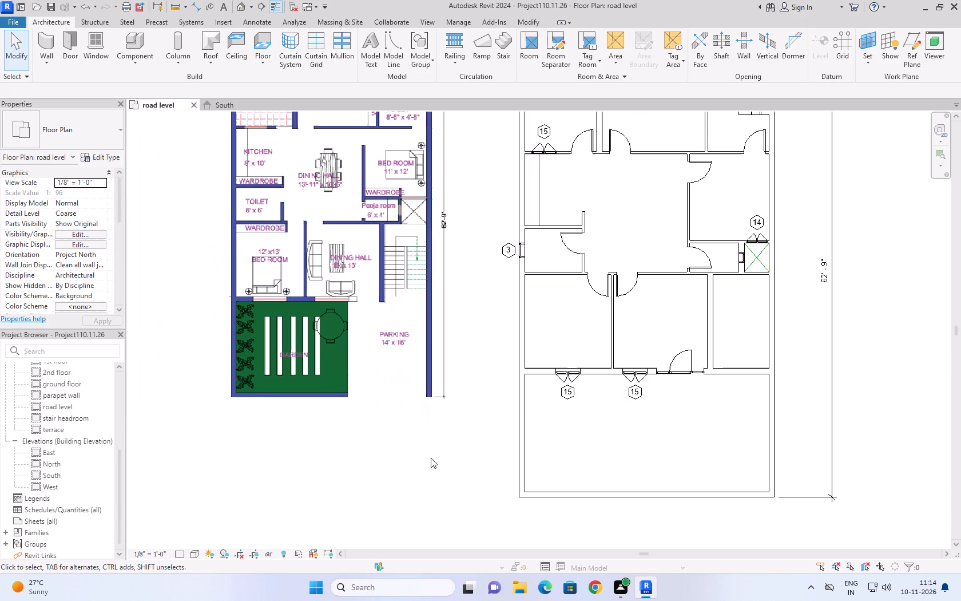
middle_click_drag(410, 466, 401, 492)
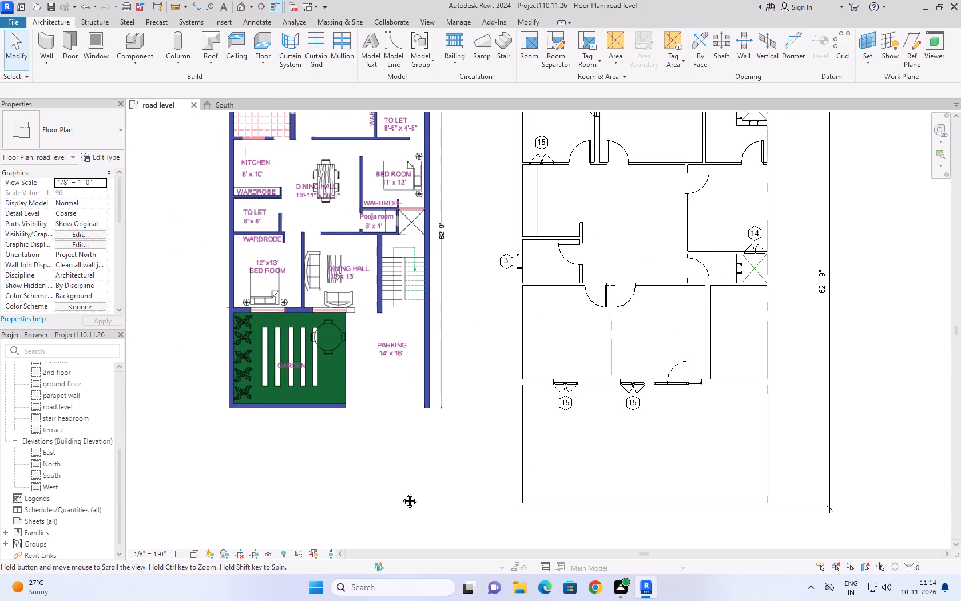
middle_click_drag(401, 492, 395, 511)
scroll(395, 511, "down", 2)
scroll(568, 499, "up", 2)
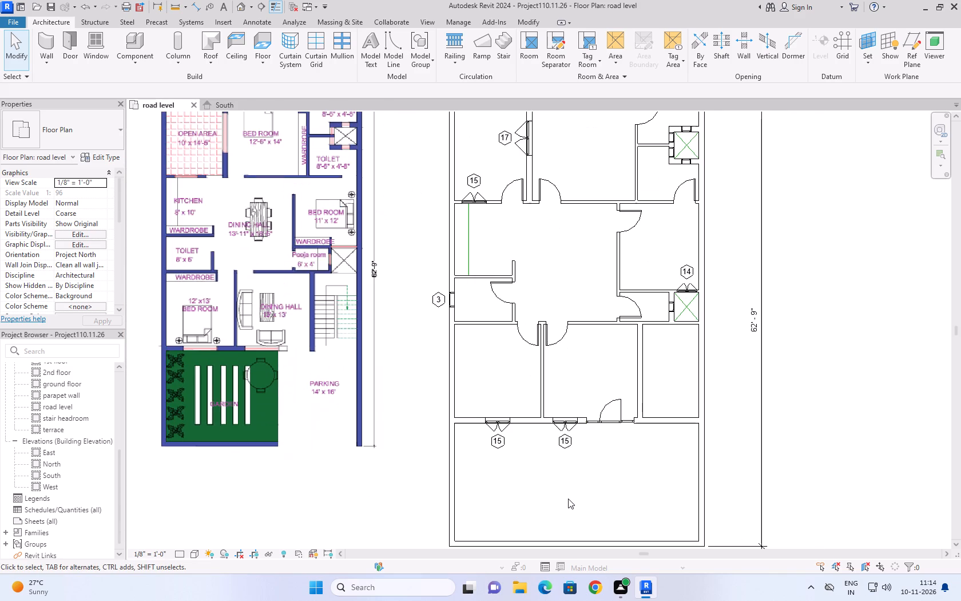
scroll(568, 499, "up", 1)
scroll(605, 479, "down", 3)
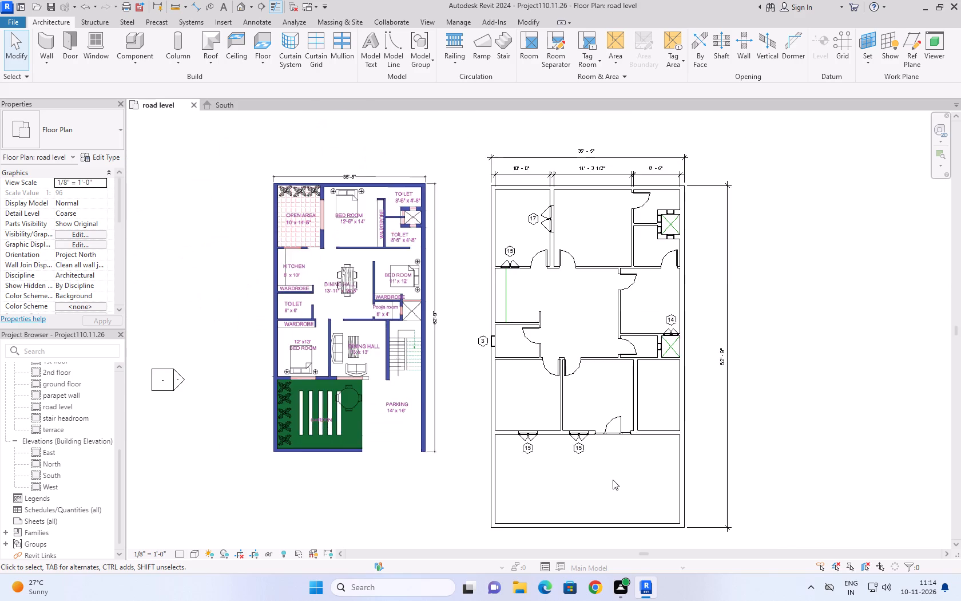
scroll(613, 478, "down", 1)
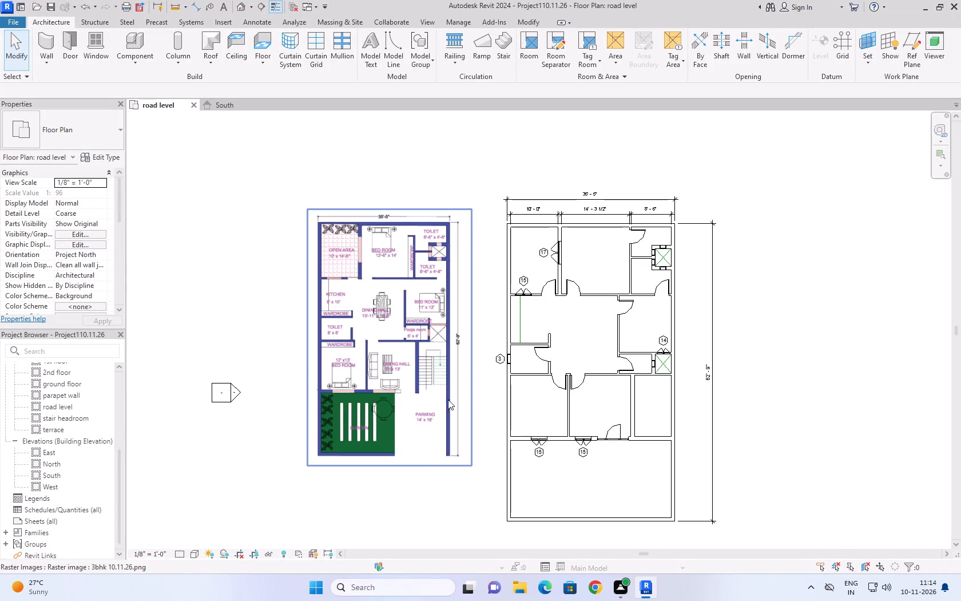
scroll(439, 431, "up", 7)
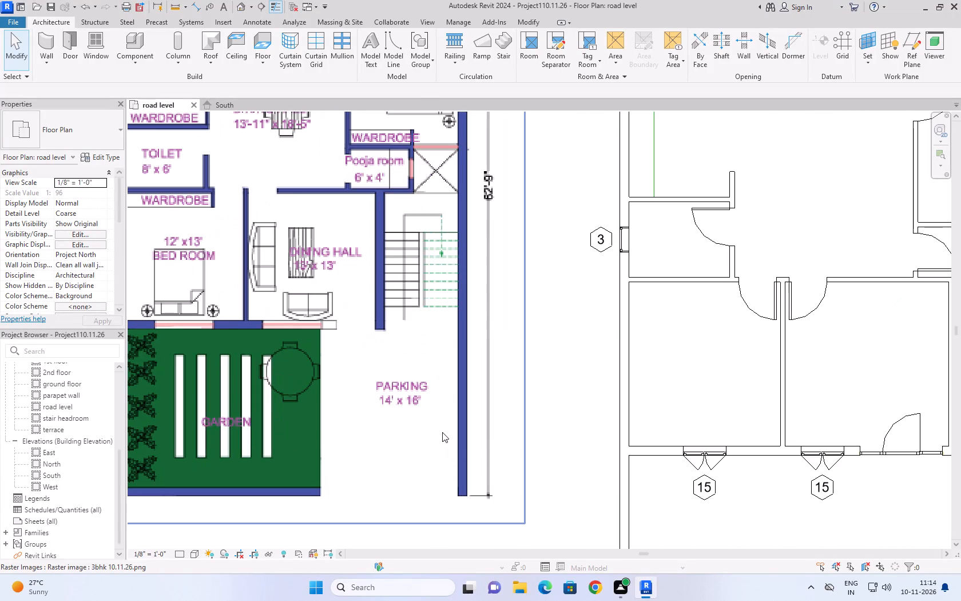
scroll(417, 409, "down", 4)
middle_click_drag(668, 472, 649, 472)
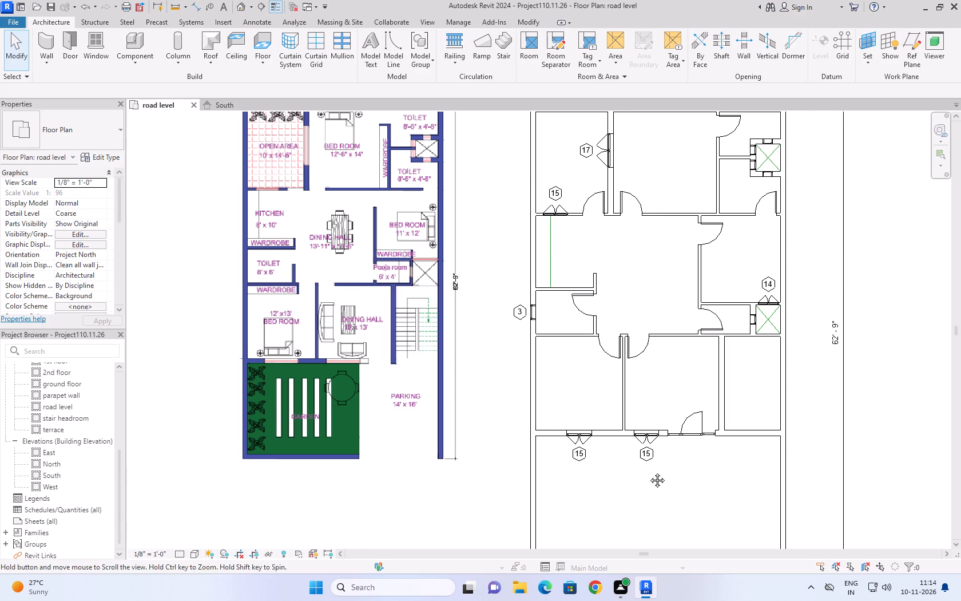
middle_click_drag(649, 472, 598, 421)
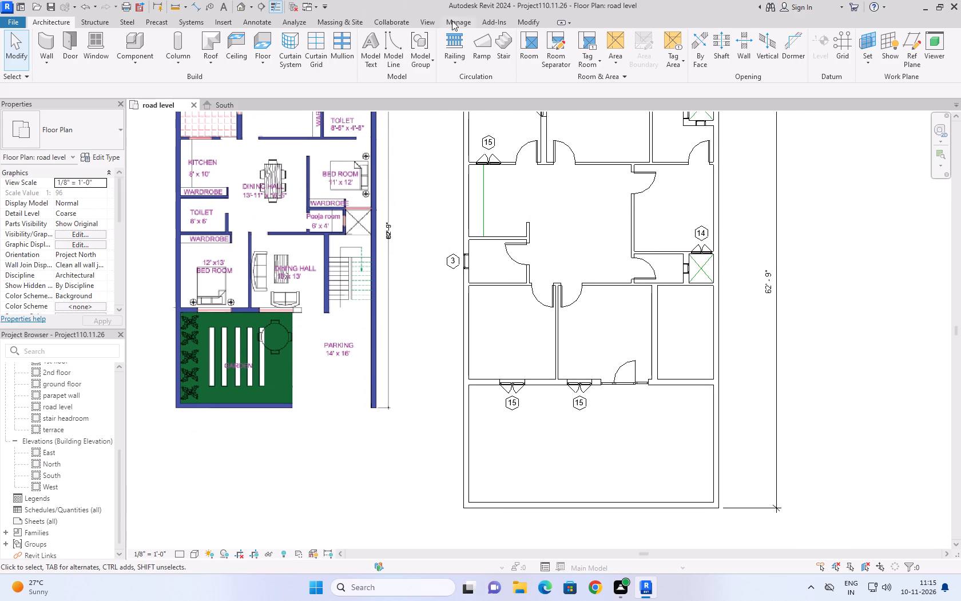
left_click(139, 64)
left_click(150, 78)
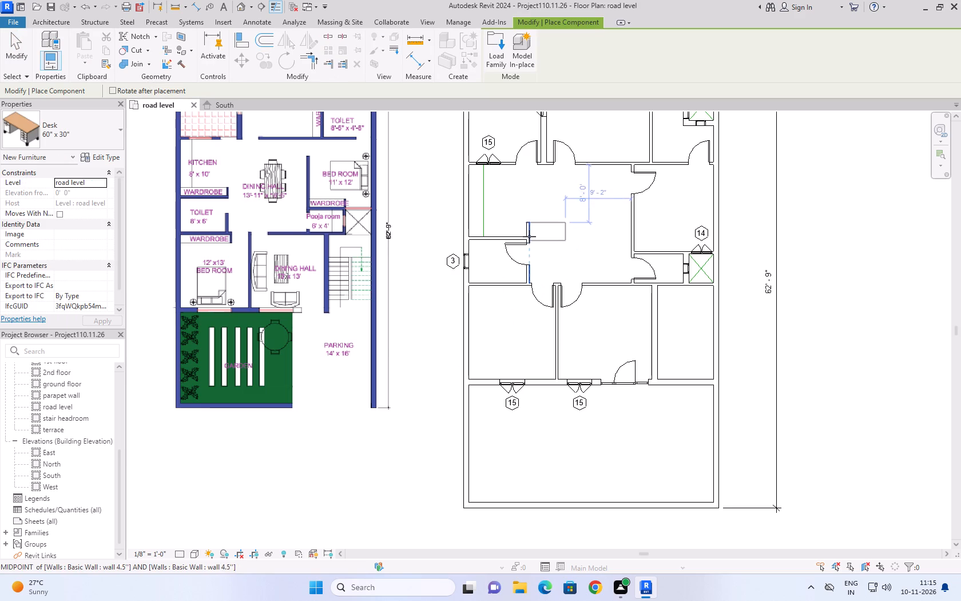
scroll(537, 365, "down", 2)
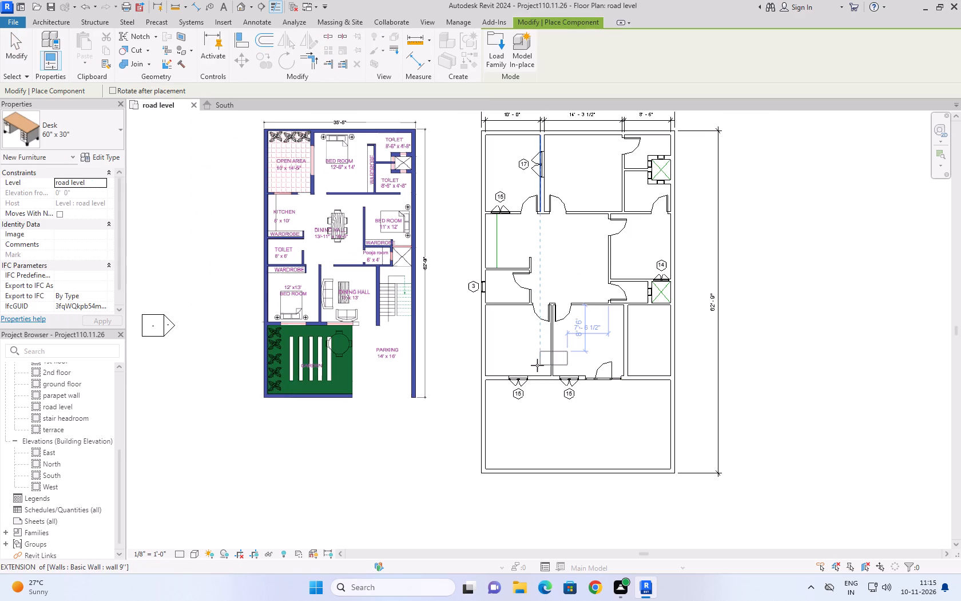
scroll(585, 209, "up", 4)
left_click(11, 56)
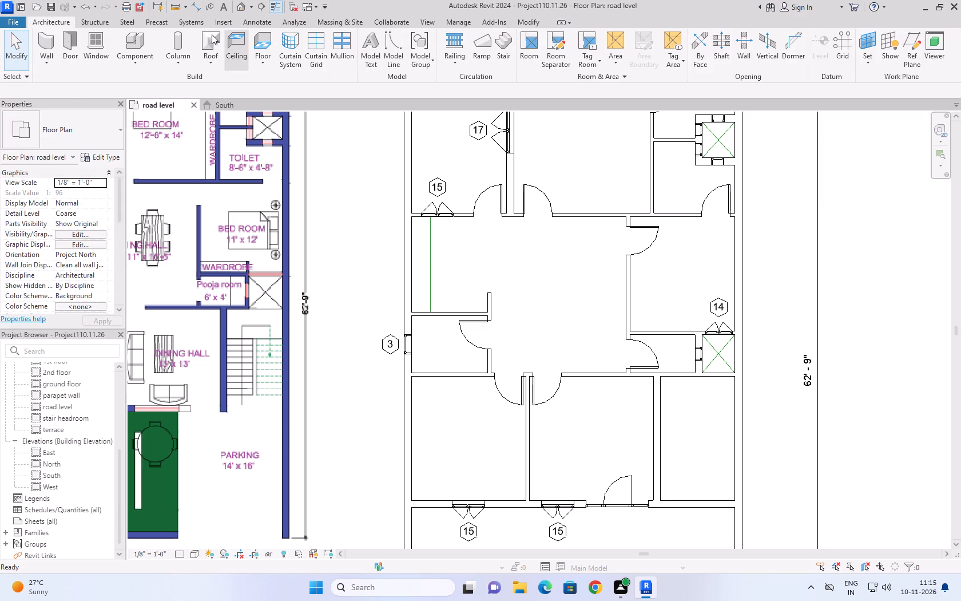
Load the Bed-Box family from the Beds folder of the US Furniture library for component placement.
left_click(130, 69)
left_click(161, 81)
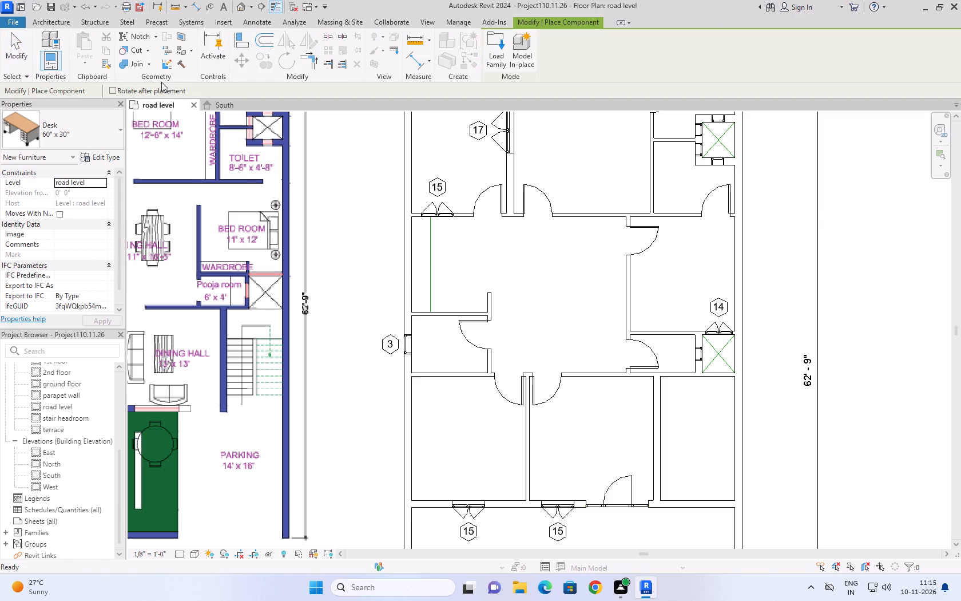
left_click(493, 60)
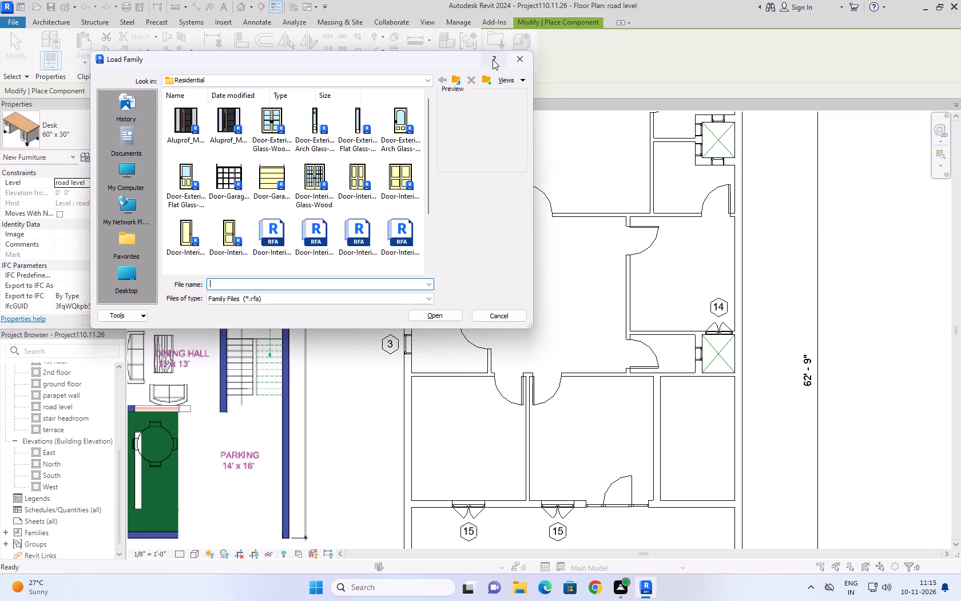
left_click(458, 85)
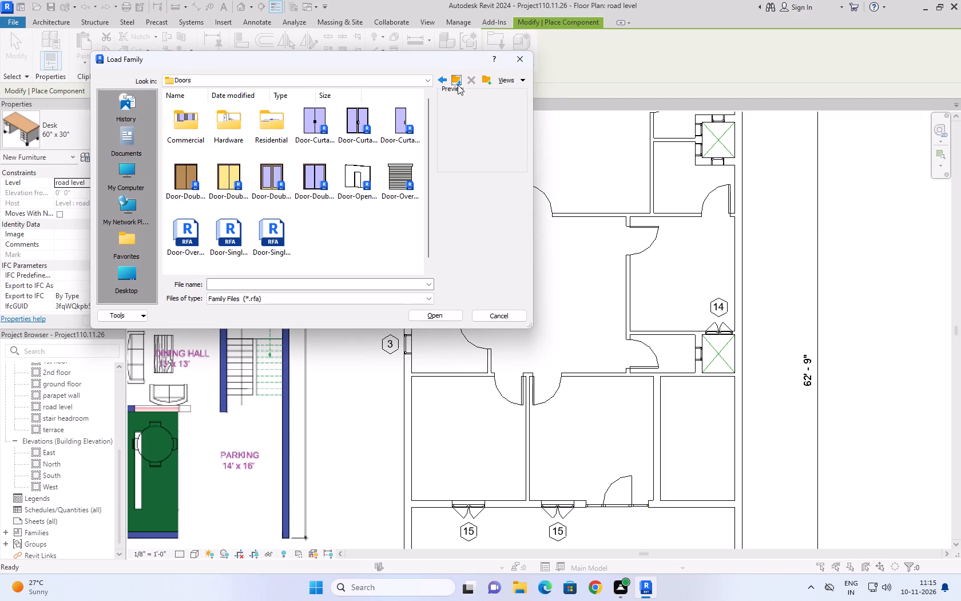
left_click(457, 84)
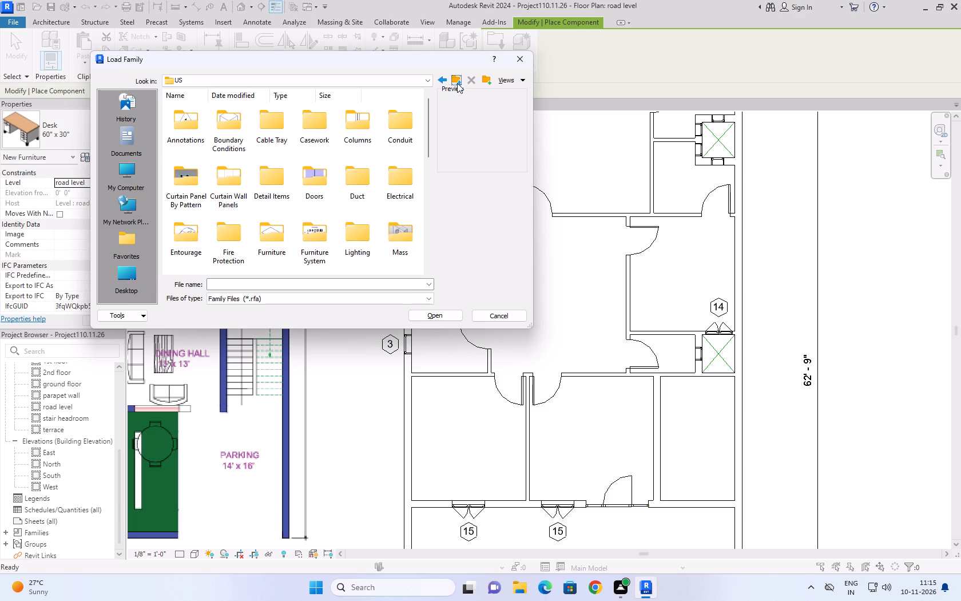
double_click(275, 227)
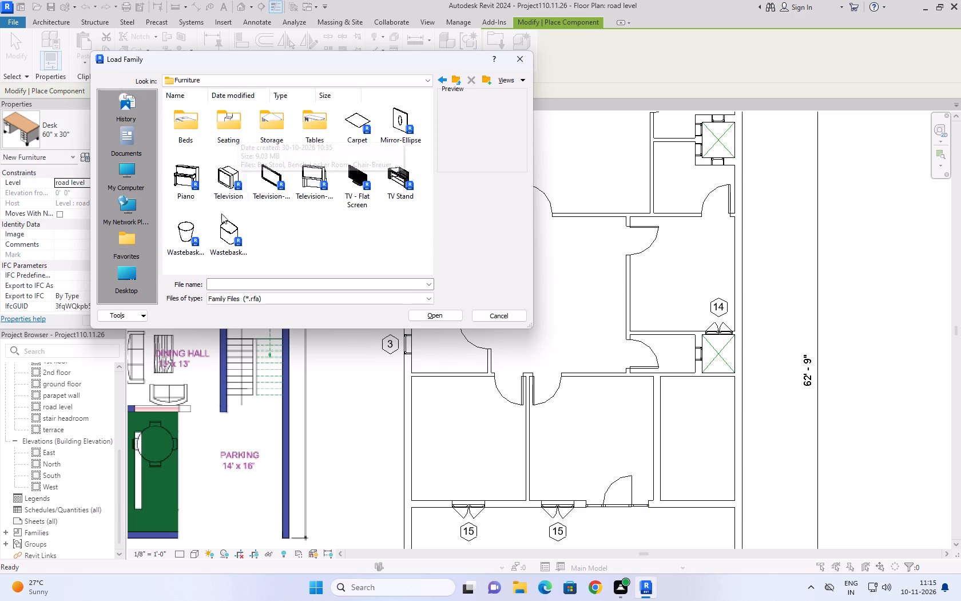
double_click(185, 117)
left_click(183, 123)
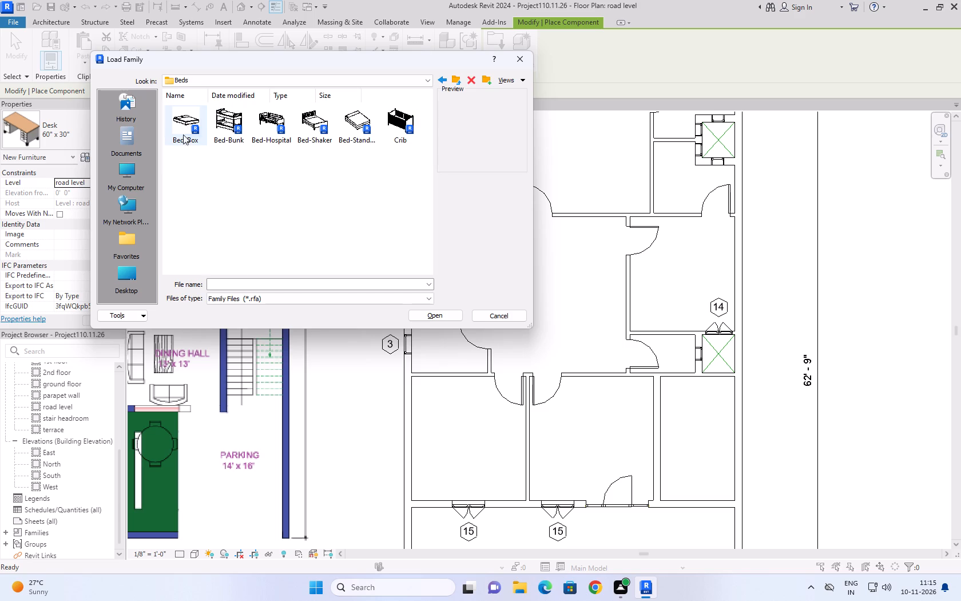
left_click(448, 315)
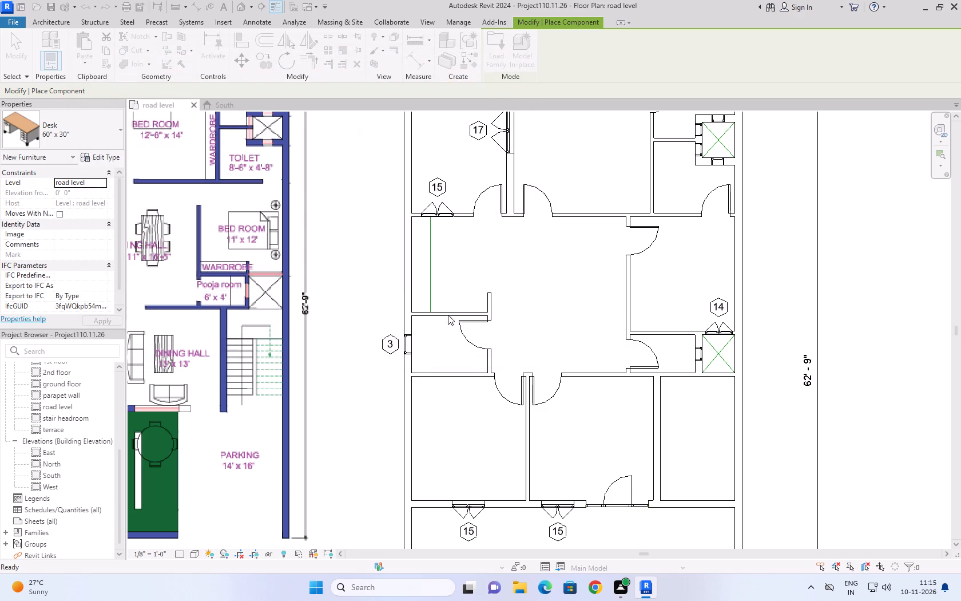
Place a Double 53" x 74" Bed-Box in the northern bedroom, headboard against the north wall, about 5'-0" from the toilet-side wall.
scroll(501, 318, "down", 6)
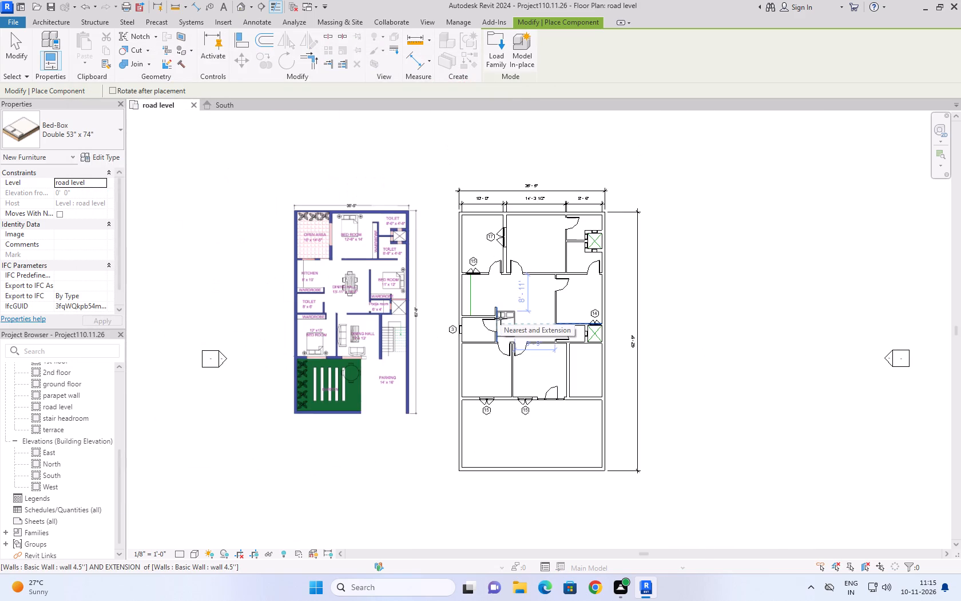
scroll(530, 228, "up", 6)
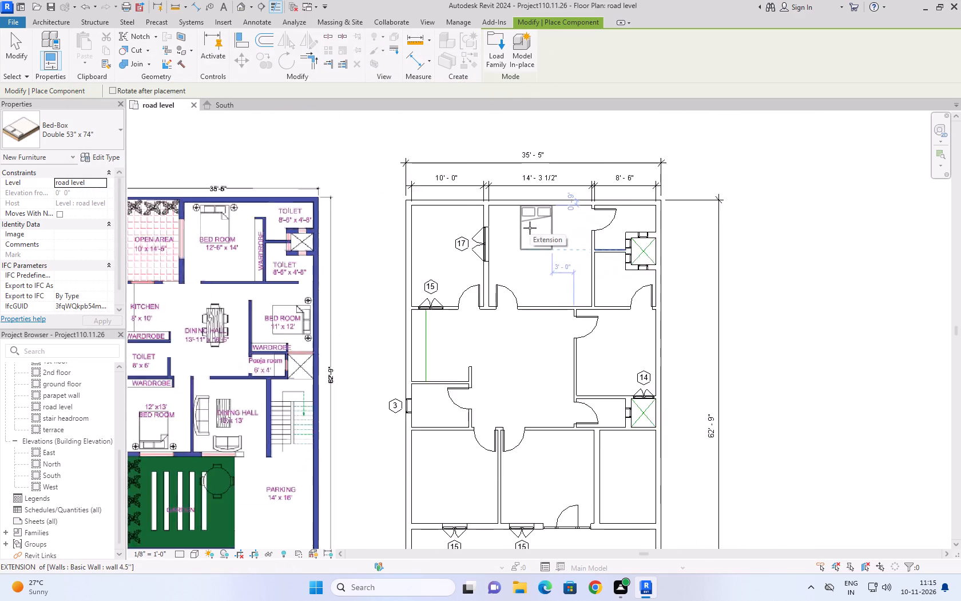
scroll(530, 228, "up", 1)
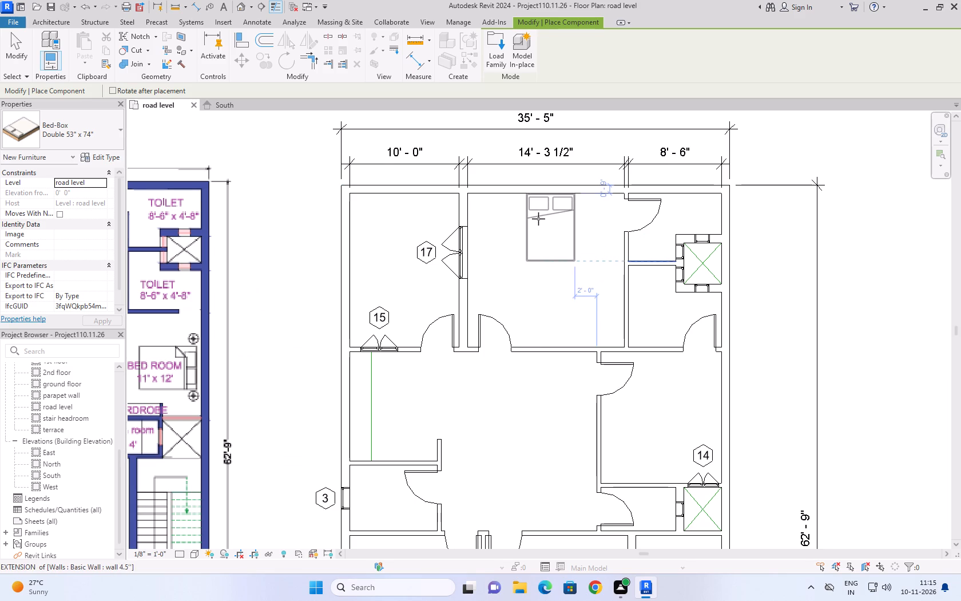
left_click(535, 219)
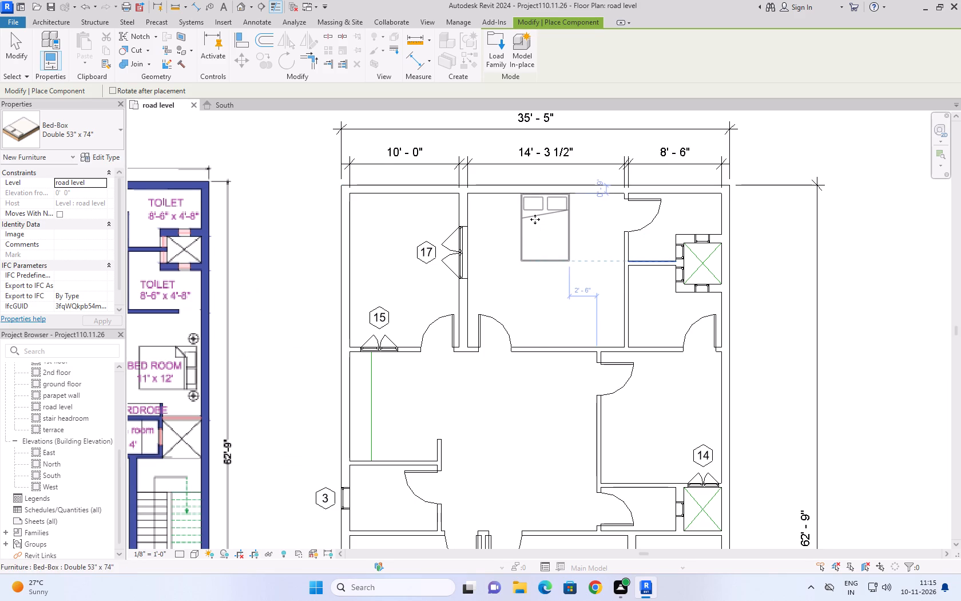
Place a rotated Double 53" x 74" Bed-Box in the eastern bedroom, headboard against the outer east wall, about 4'-0" from the south wall.
scroll(554, 302, "down", 11)
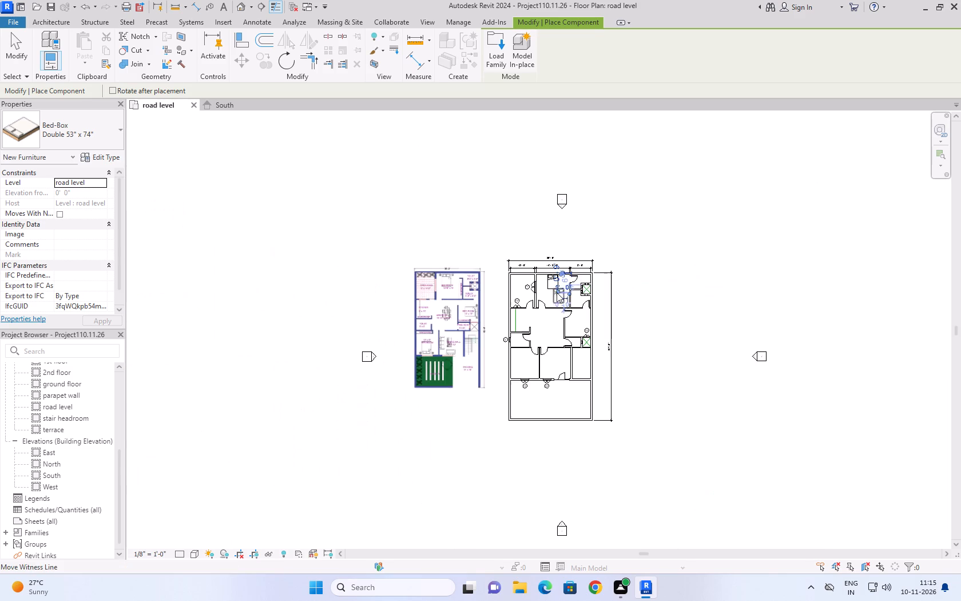
scroll(518, 387, "up", 5)
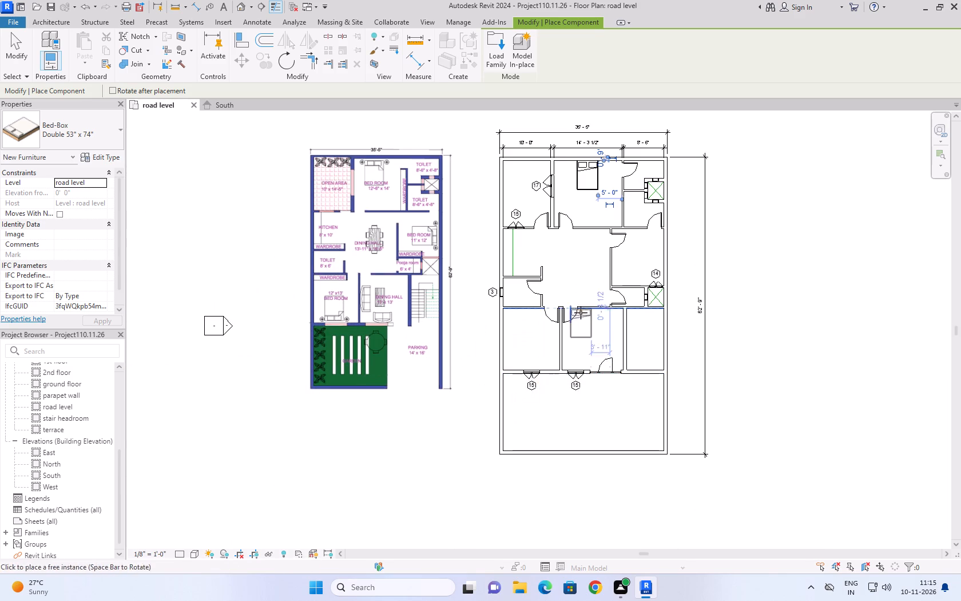
scroll(593, 291, "up", 5)
key("space")
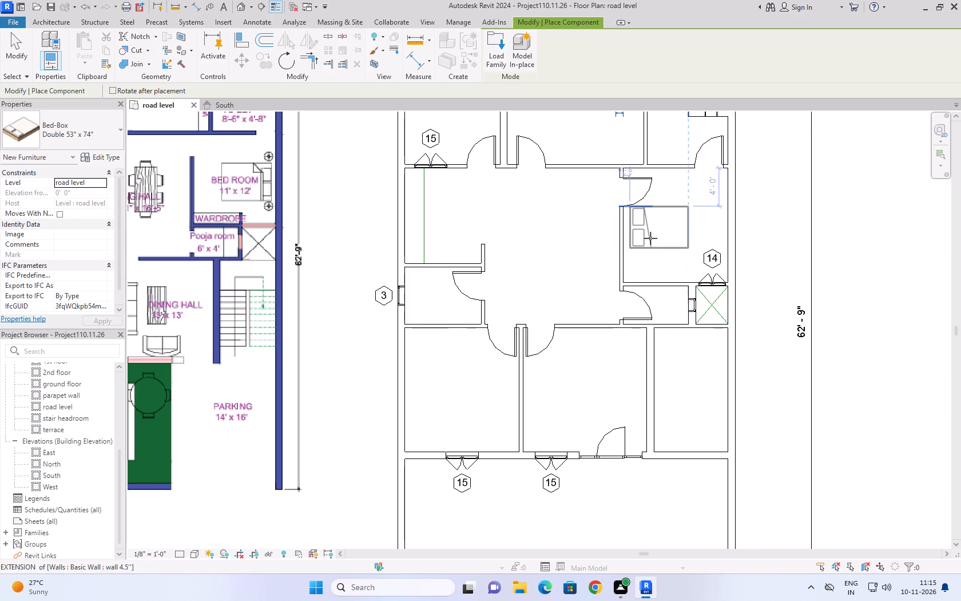
key("space")
key("space")
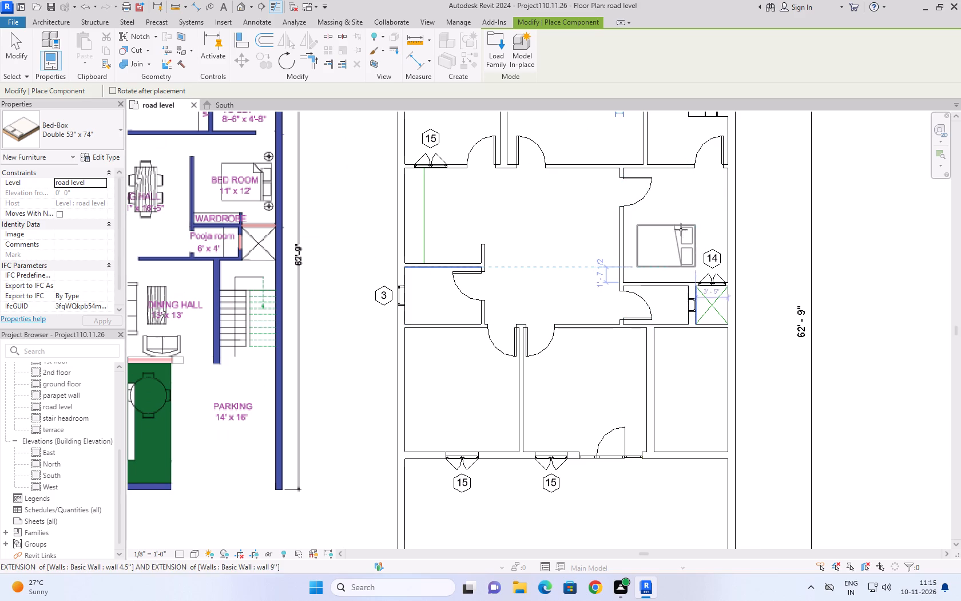
left_click(709, 215)
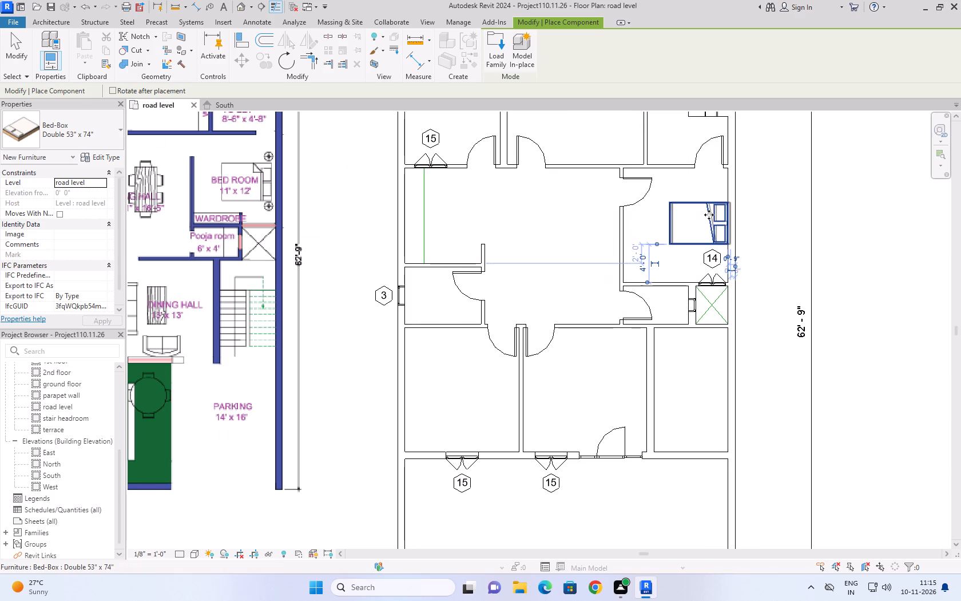
Place a rotated Double 53" x 74" Bed-Box in the southwestern bedroom, headboard against the south windowed wall, about 3'-7" from the west wall.
scroll(644, 254, "down", 11)
scroll(612, 290, "up", 2)
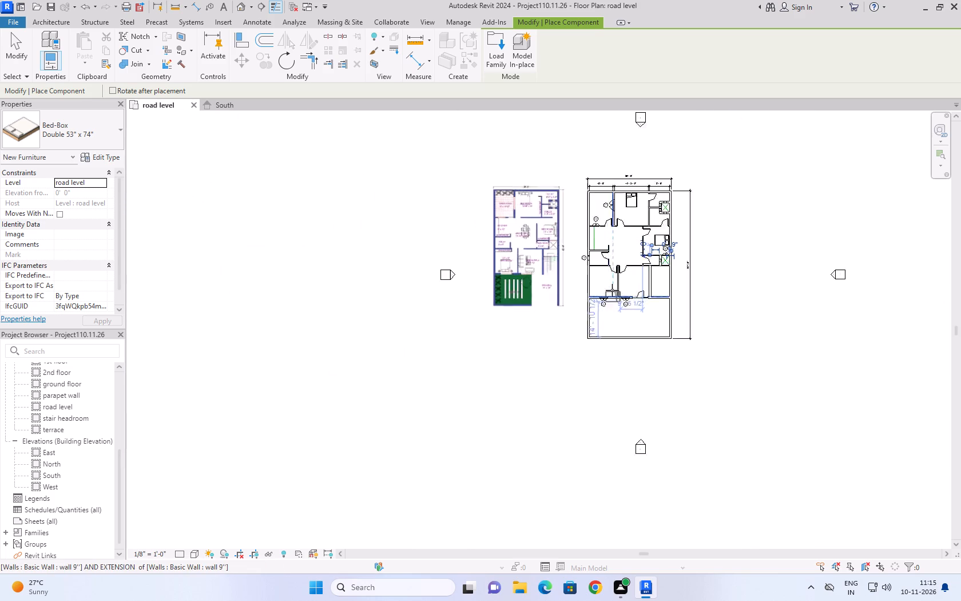
scroll(612, 290, "up", 12)
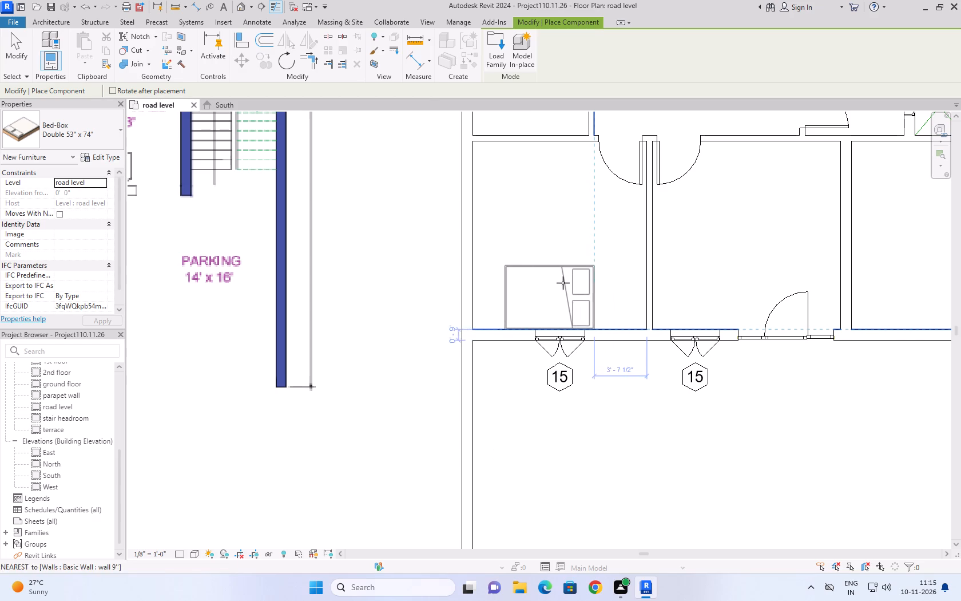
key("space")
key("space")
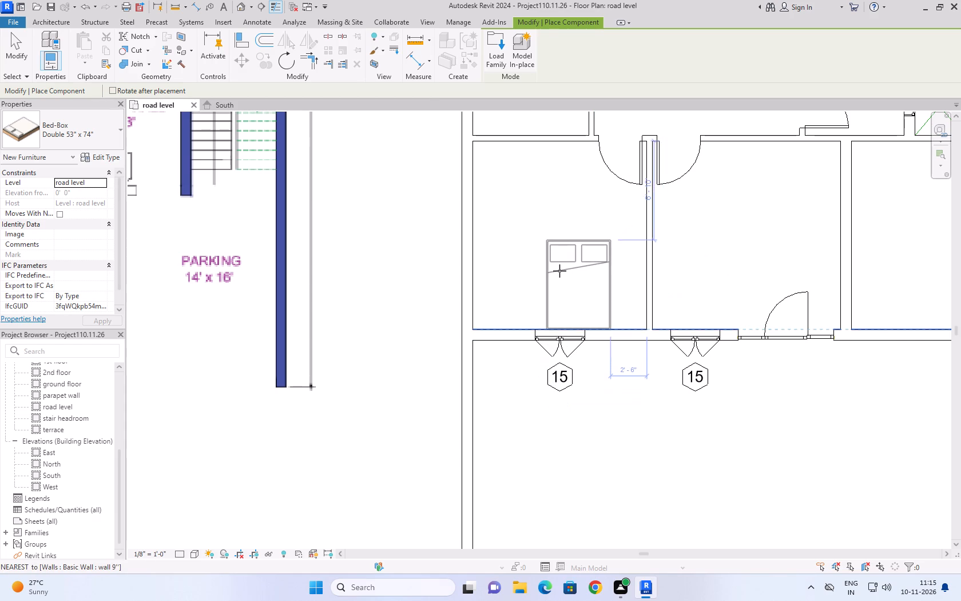
key("space")
key("space")
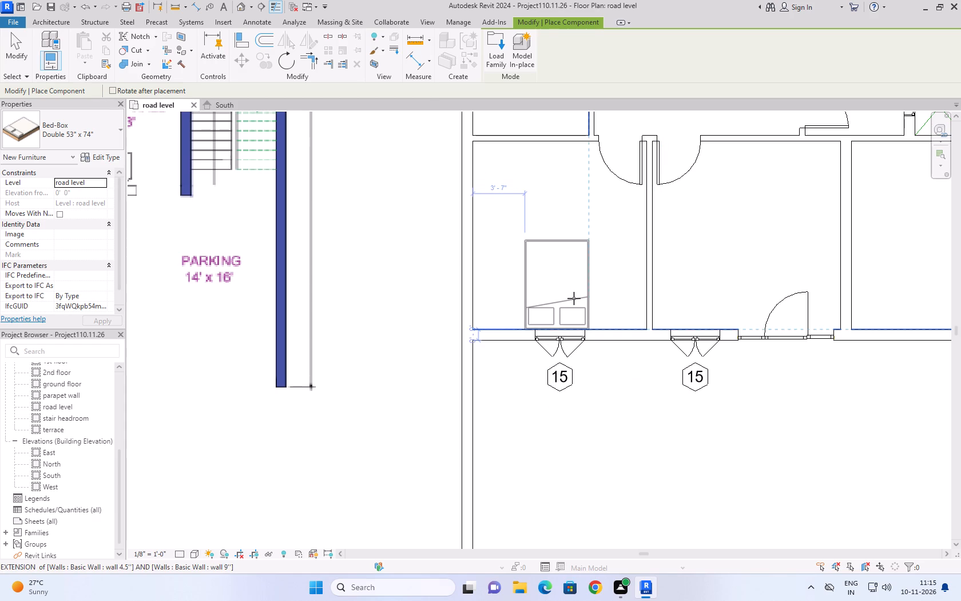
left_click(574, 299)
scroll(670, 337, "down", 7)
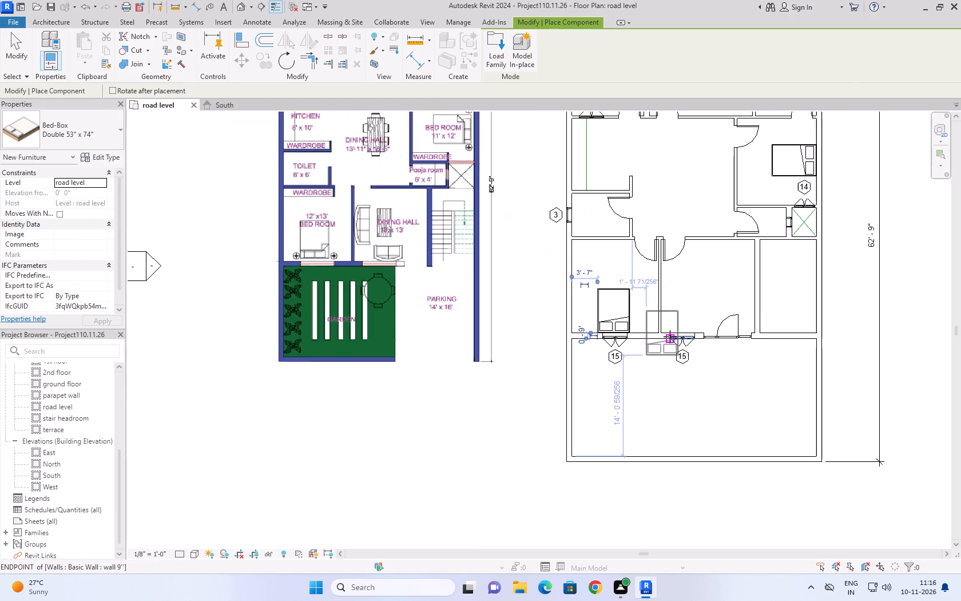
scroll(670, 337, "down", 4)
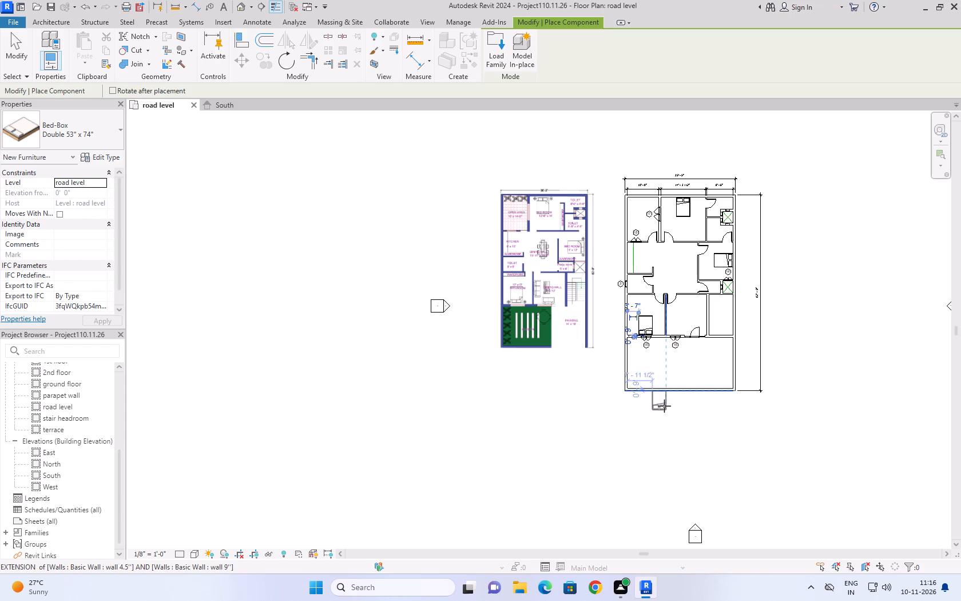
key("Escape")
key("Escape")
Load the Sofa-Pensi family from the Seating folder of the Furniture library for component placement.
scroll(685, 329, "up", 4)
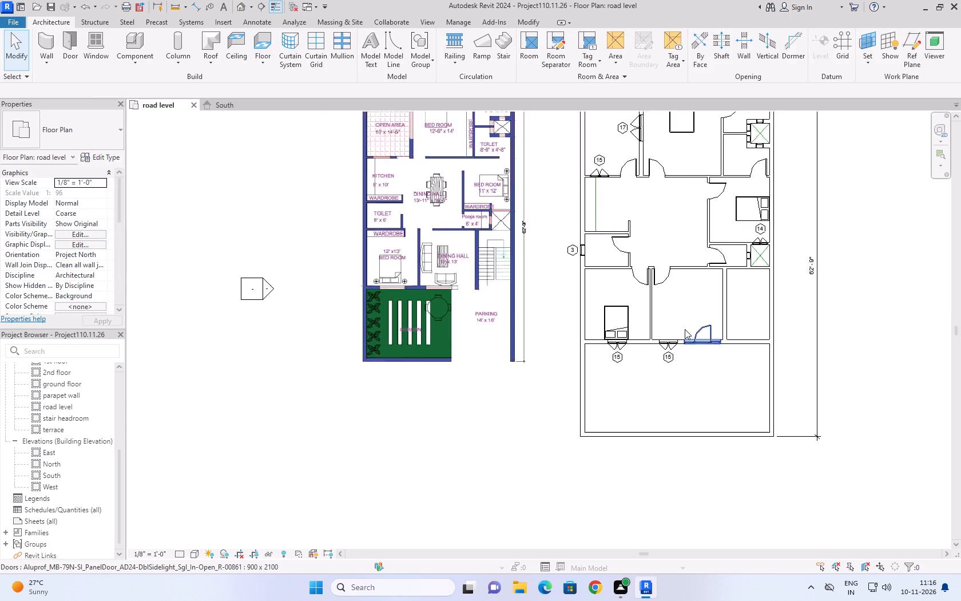
scroll(685, 329, "up", 1)
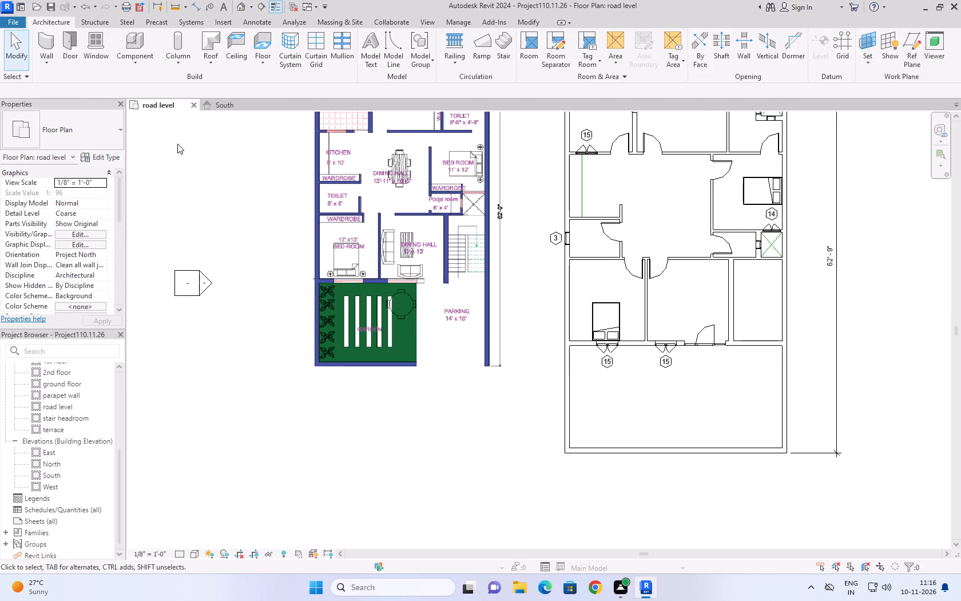
left_click(134, 65)
left_click(146, 86)
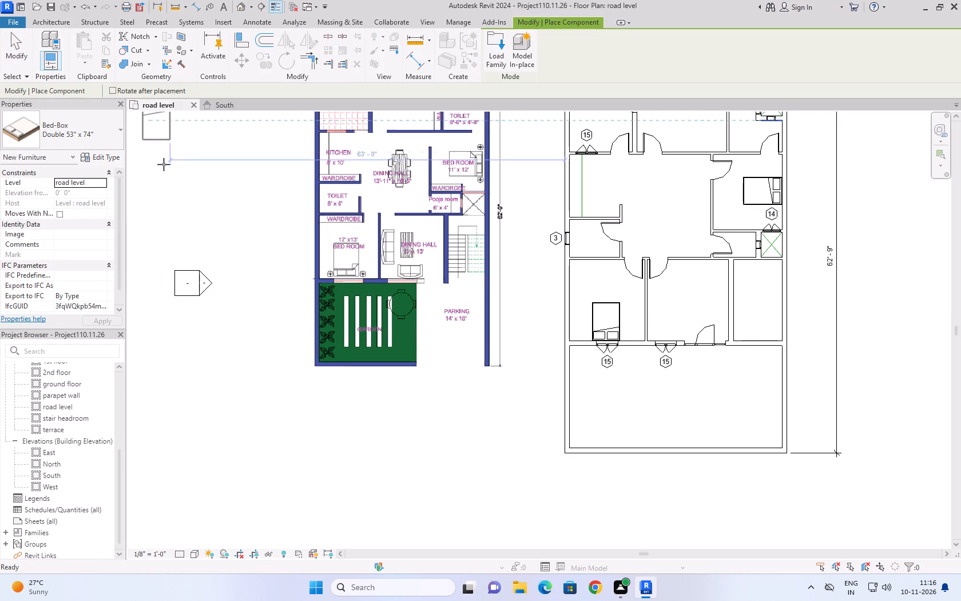
left_click(489, 49)
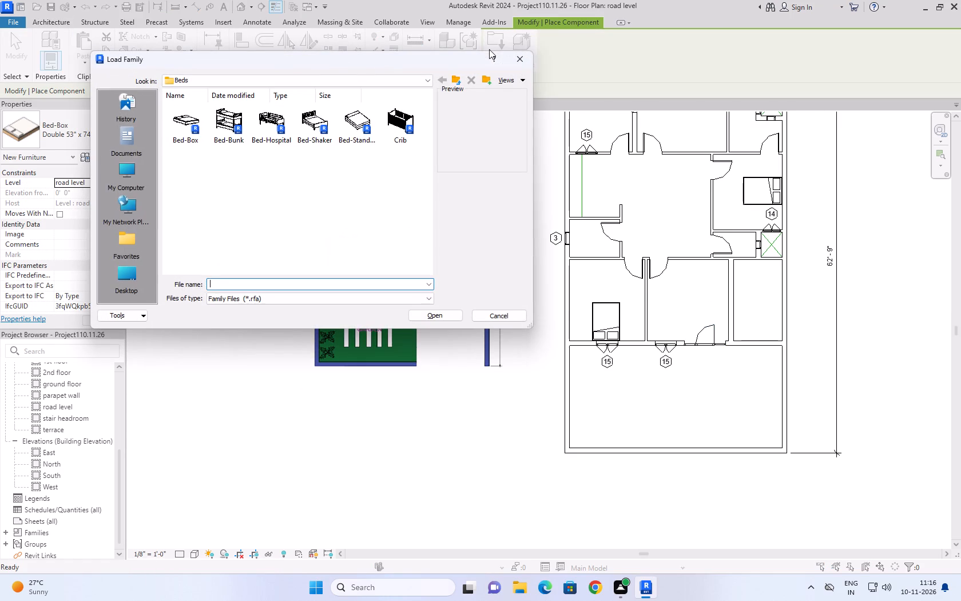
left_click(460, 80)
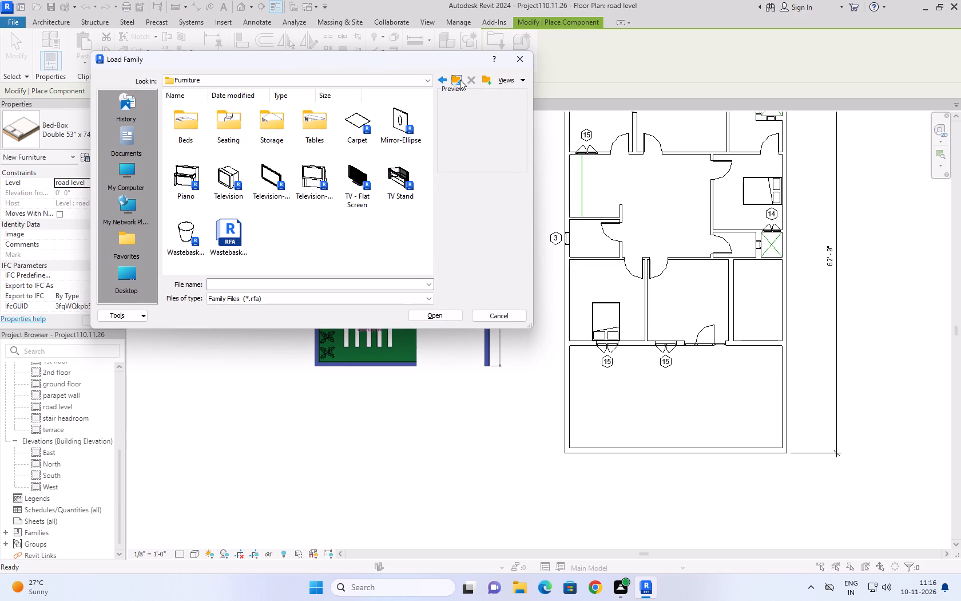
double_click(304, 132)
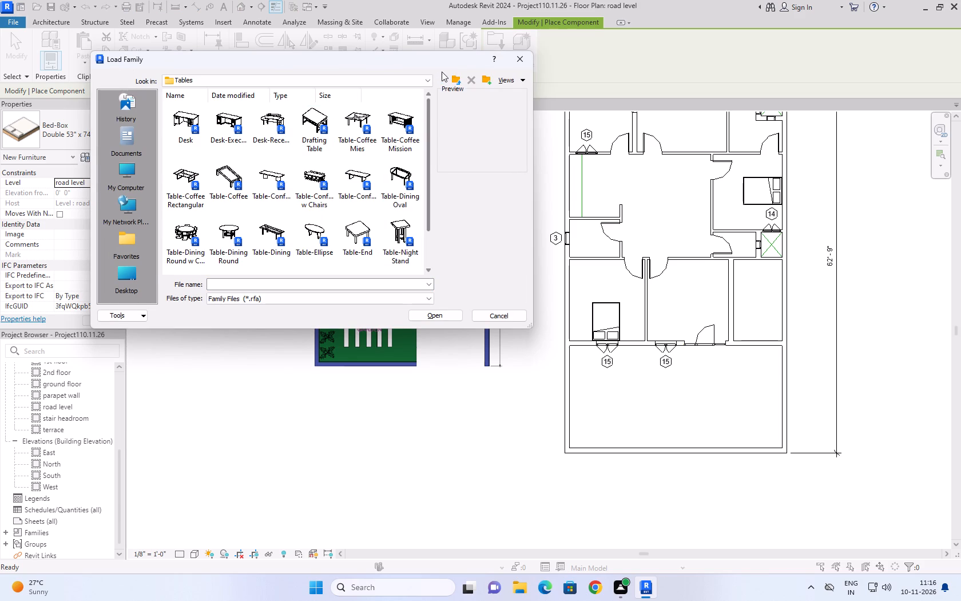
left_click(454, 81)
double_click(285, 126)
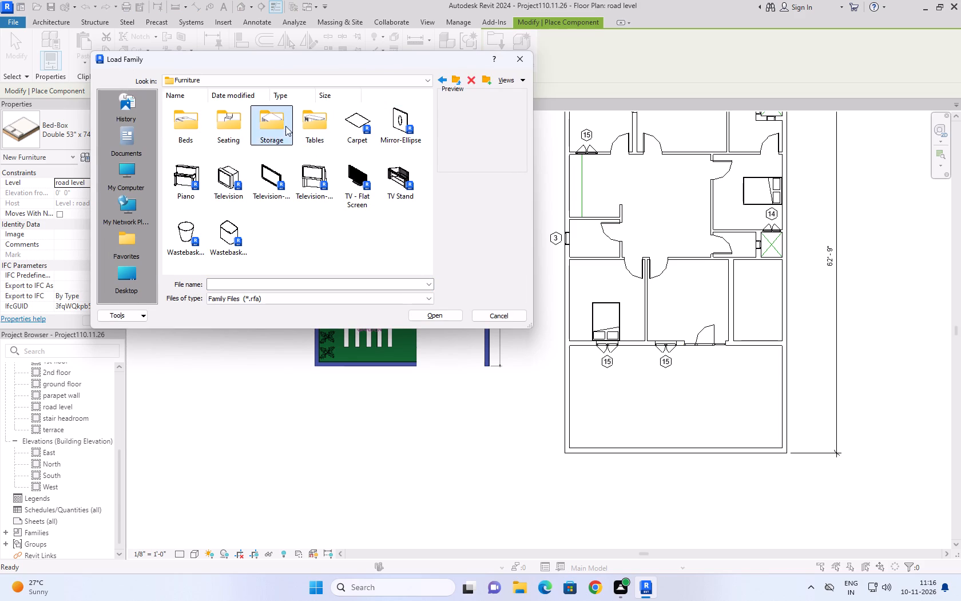
left_click(459, 82)
double_click(233, 130)
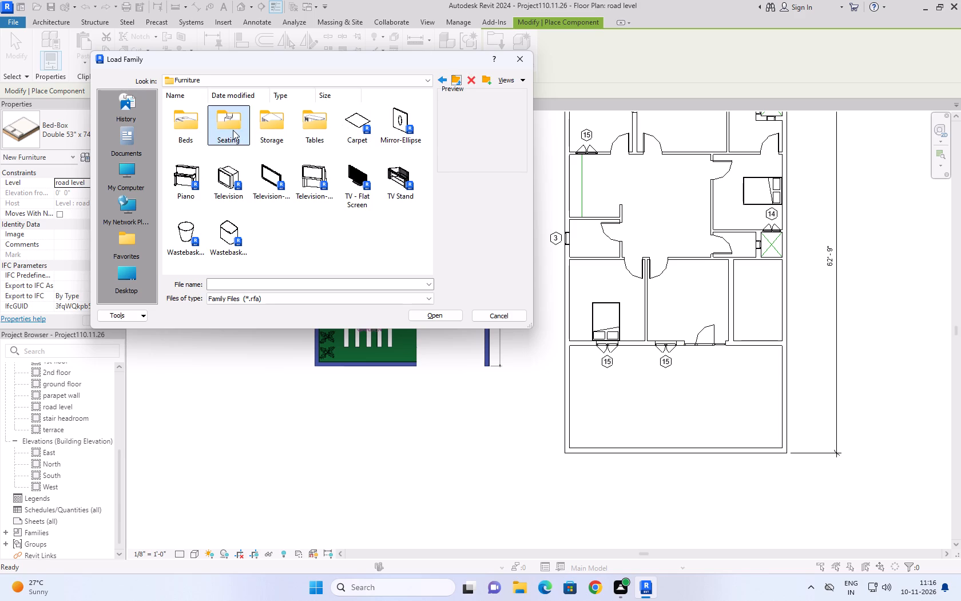
scroll(356, 193, "down", 6)
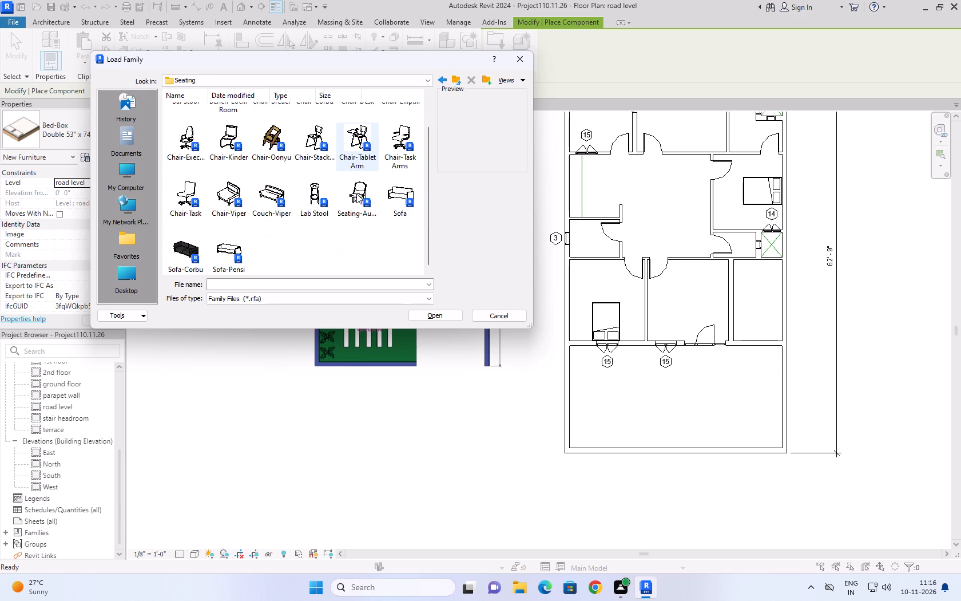
left_click(195, 247)
left_click(279, 203)
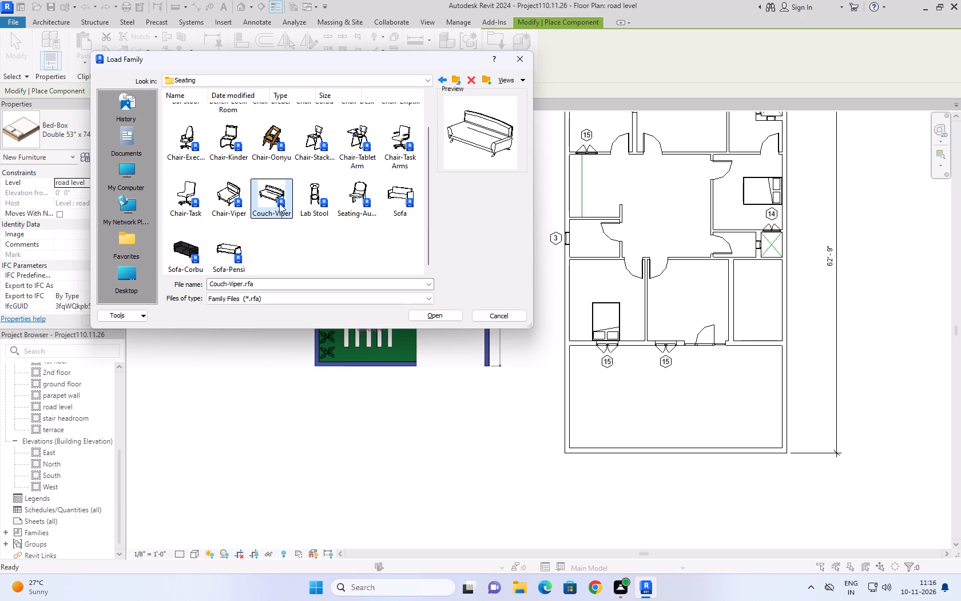
left_click(239, 254)
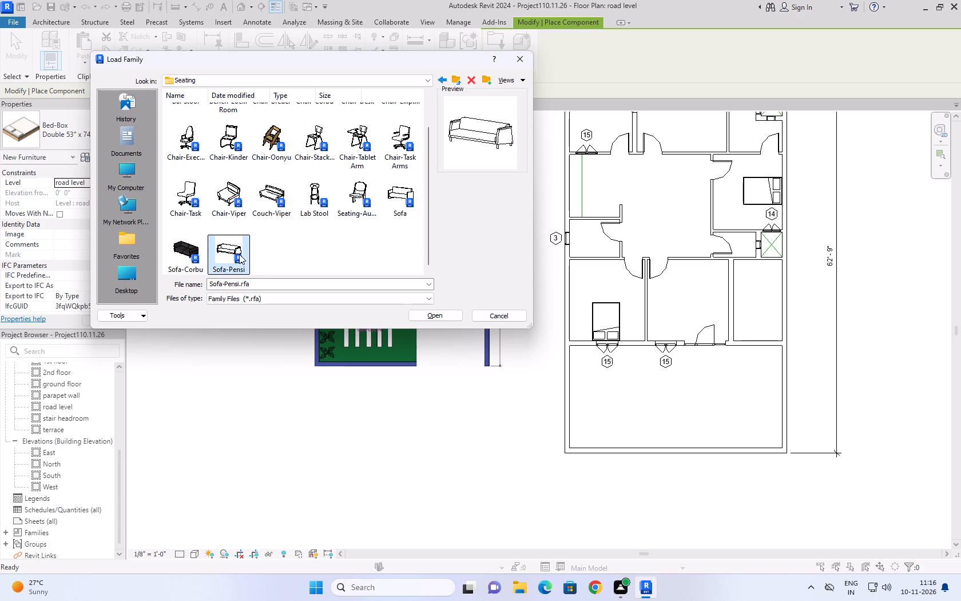
left_click(437, 314)
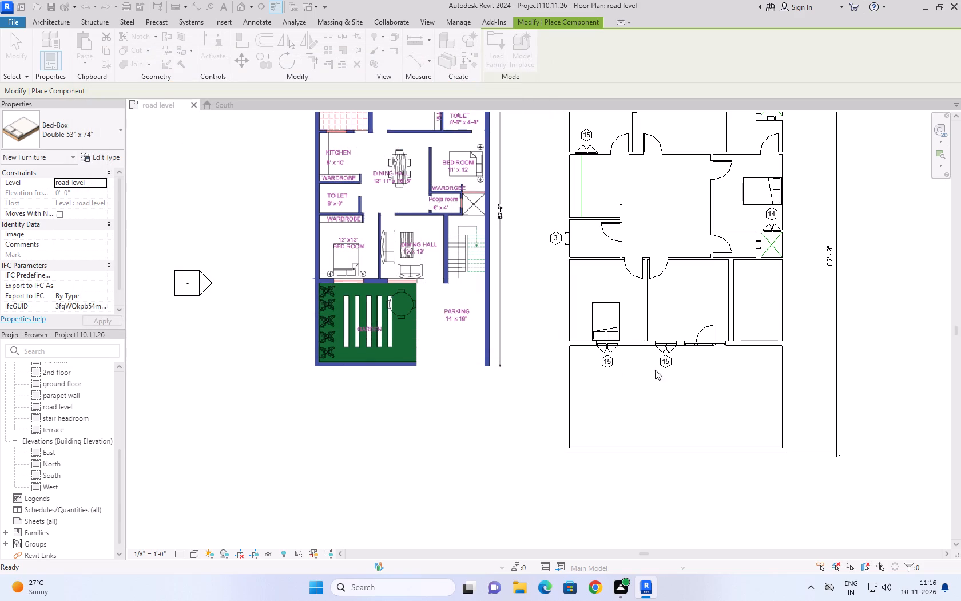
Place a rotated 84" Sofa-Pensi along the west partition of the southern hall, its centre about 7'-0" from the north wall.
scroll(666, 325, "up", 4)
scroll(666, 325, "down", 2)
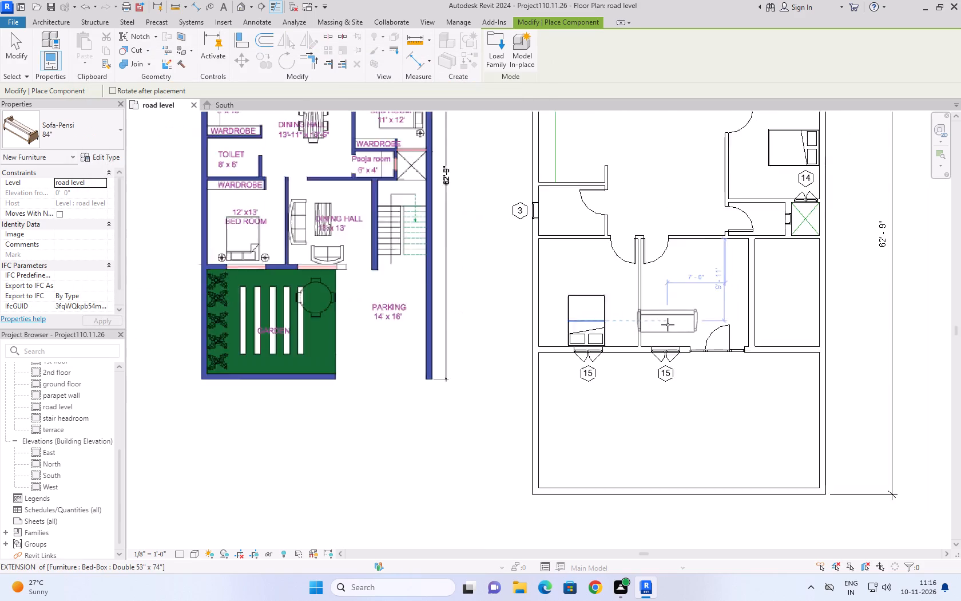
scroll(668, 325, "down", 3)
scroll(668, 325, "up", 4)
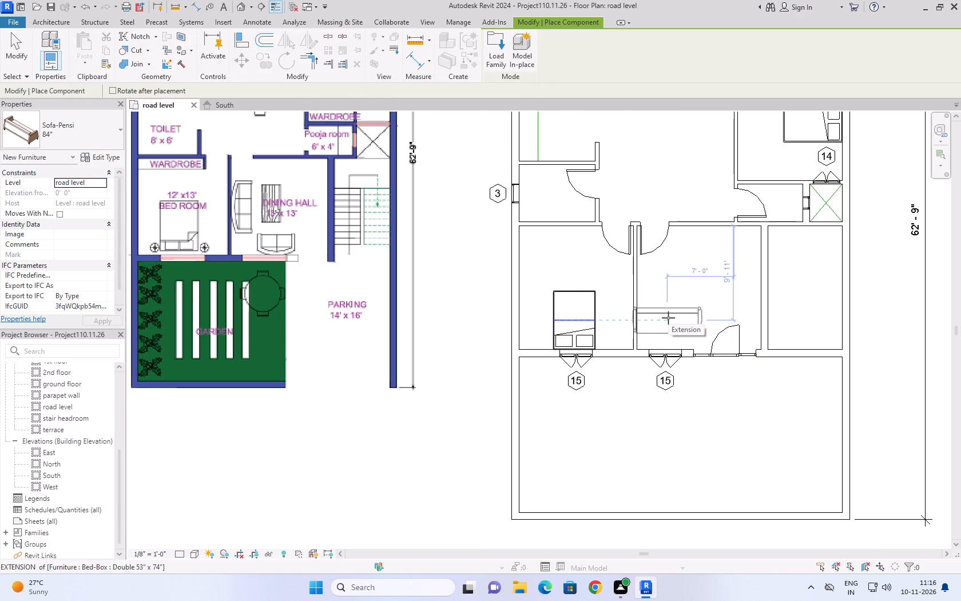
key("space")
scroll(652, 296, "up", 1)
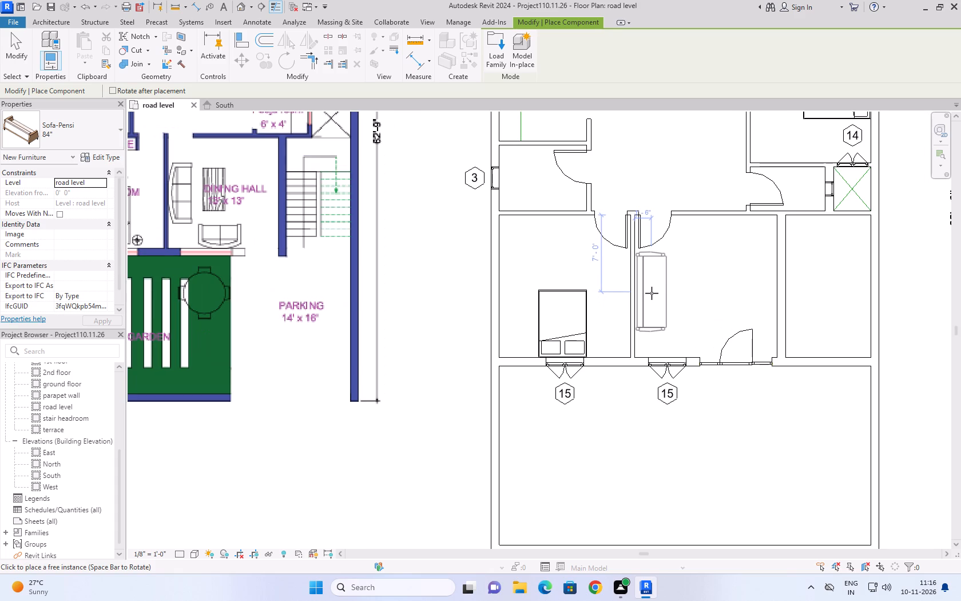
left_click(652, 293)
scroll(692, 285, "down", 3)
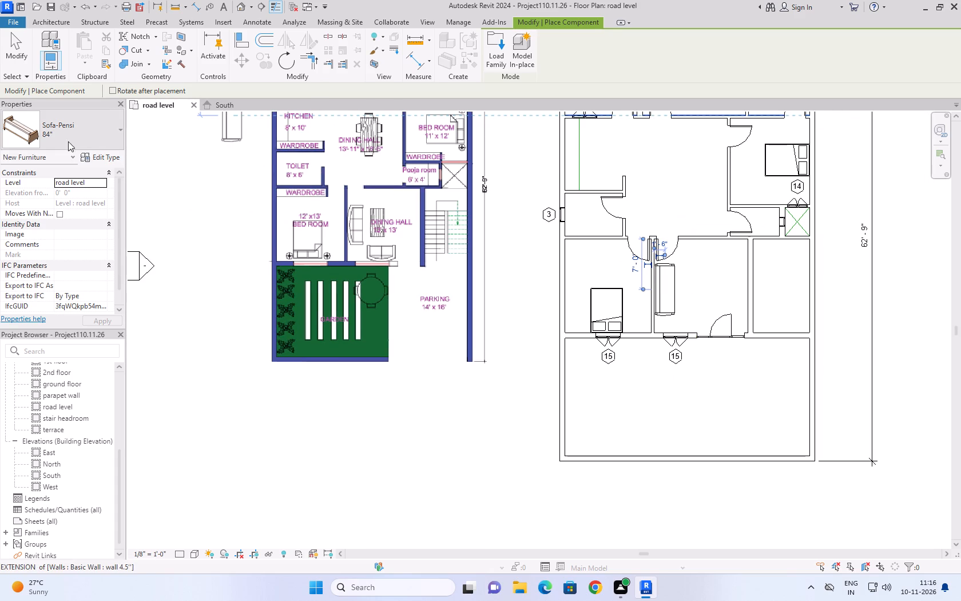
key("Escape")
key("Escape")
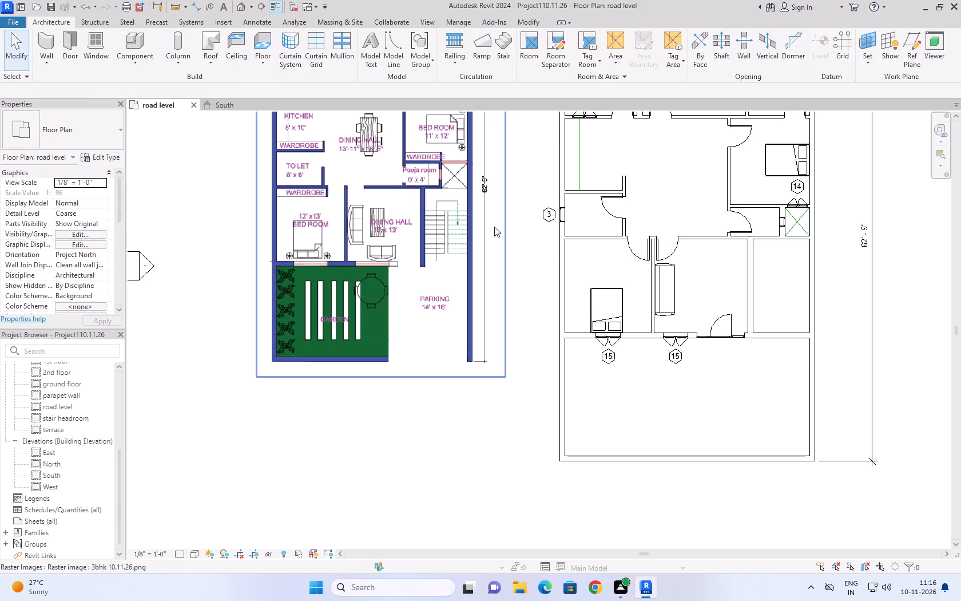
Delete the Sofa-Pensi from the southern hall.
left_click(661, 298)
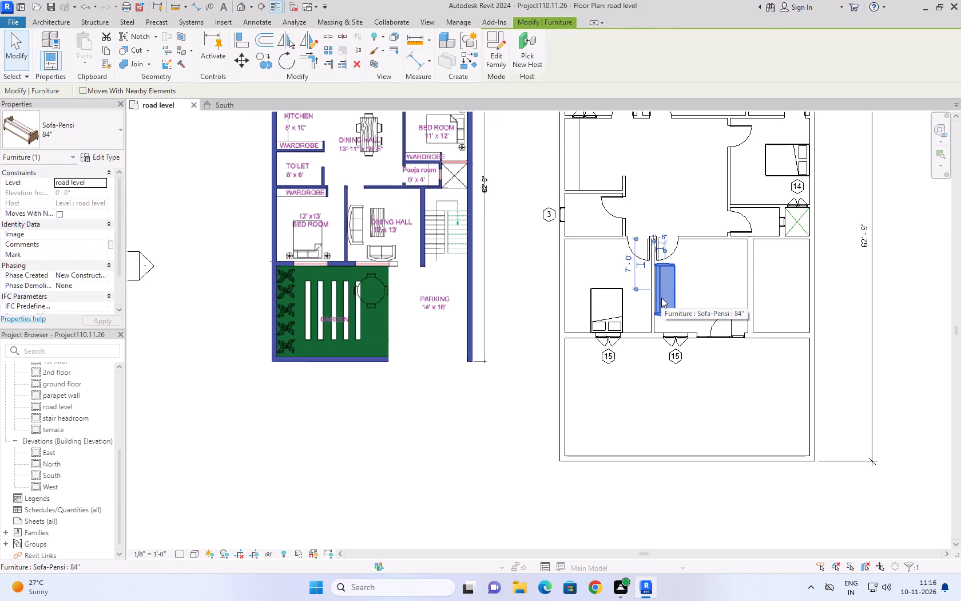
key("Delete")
Load the Sofa-Corbu family from the Seating folder for component placement.
left_click(121, 62)
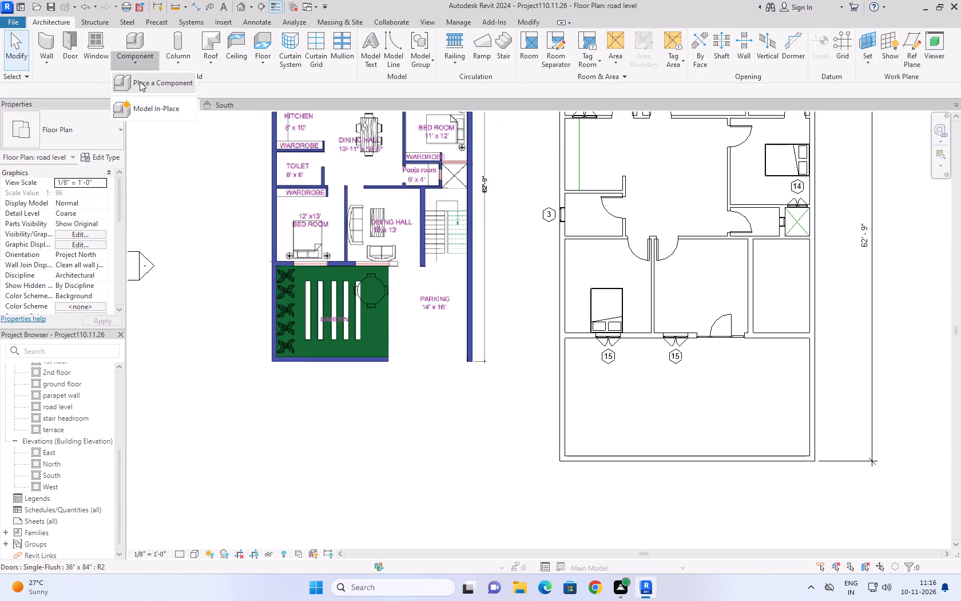
left_click(146, 89)
left_click(491, 58)
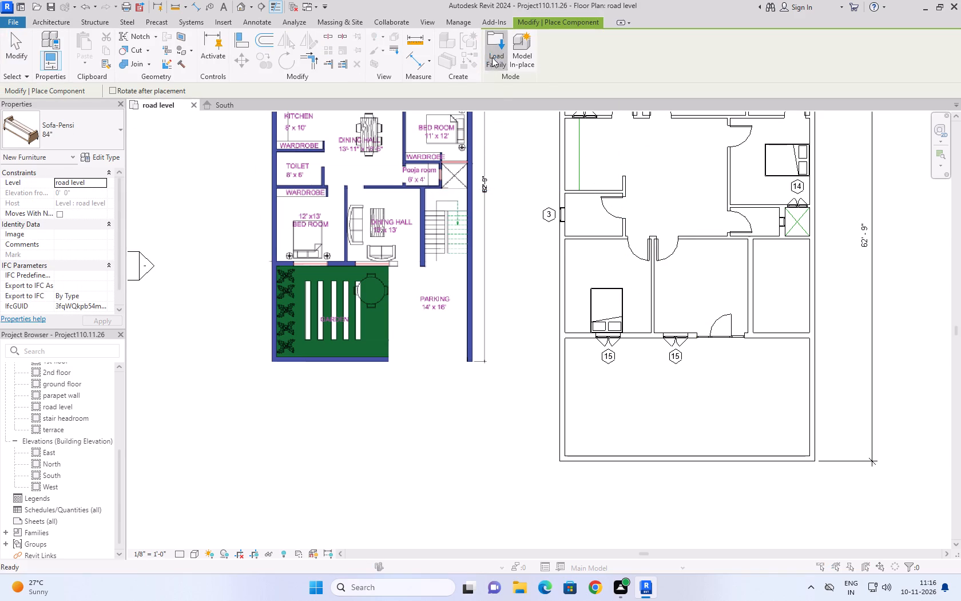
scroll(291, 161, "down", 3)
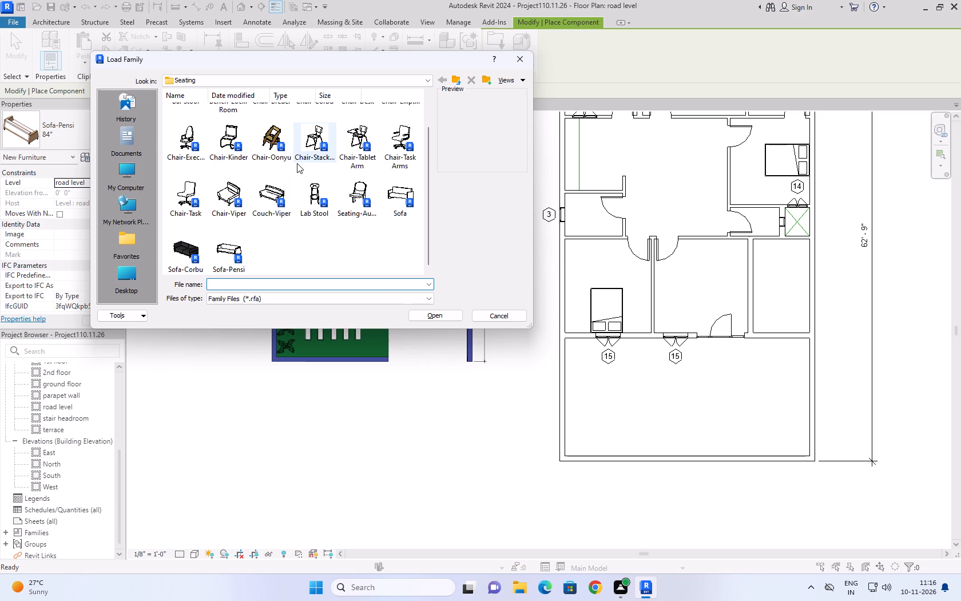
left_click(199, 242)
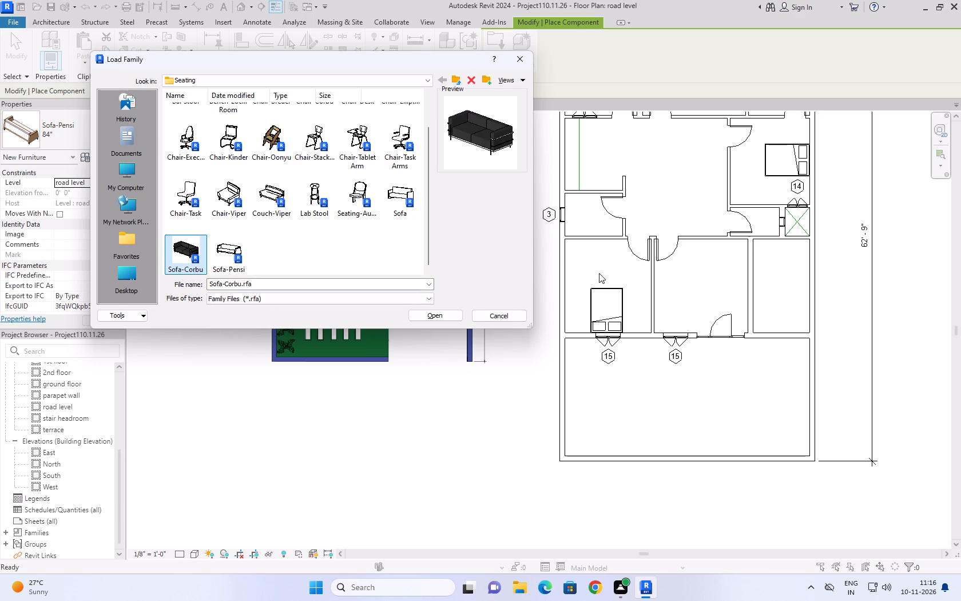
left_click(436, 317)
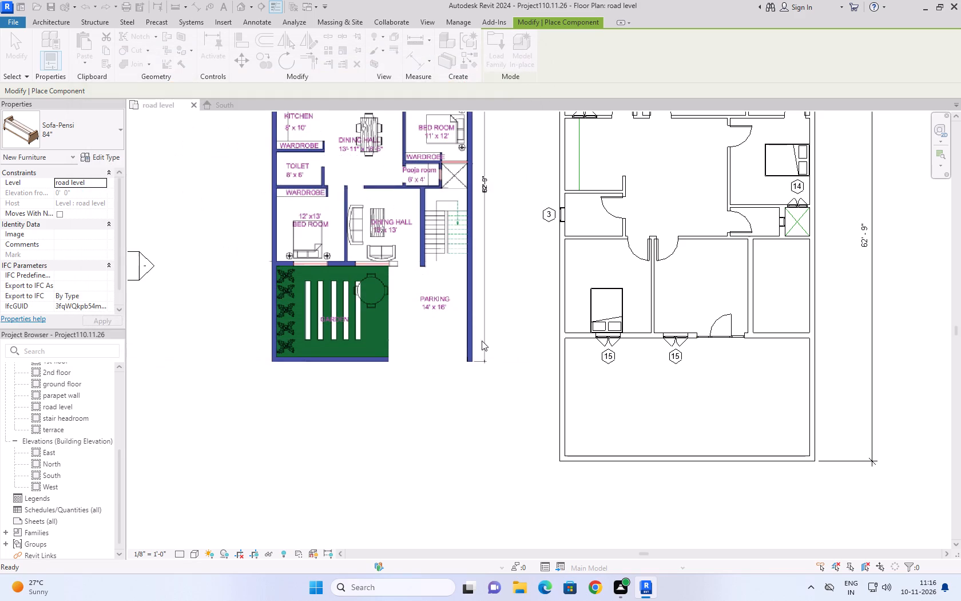
Place a rotated Sofa-Corbu along the southern hall's west partition, about 3" off it and 3'-6" from the north wall.
scroll(664, 300, "up", 4)
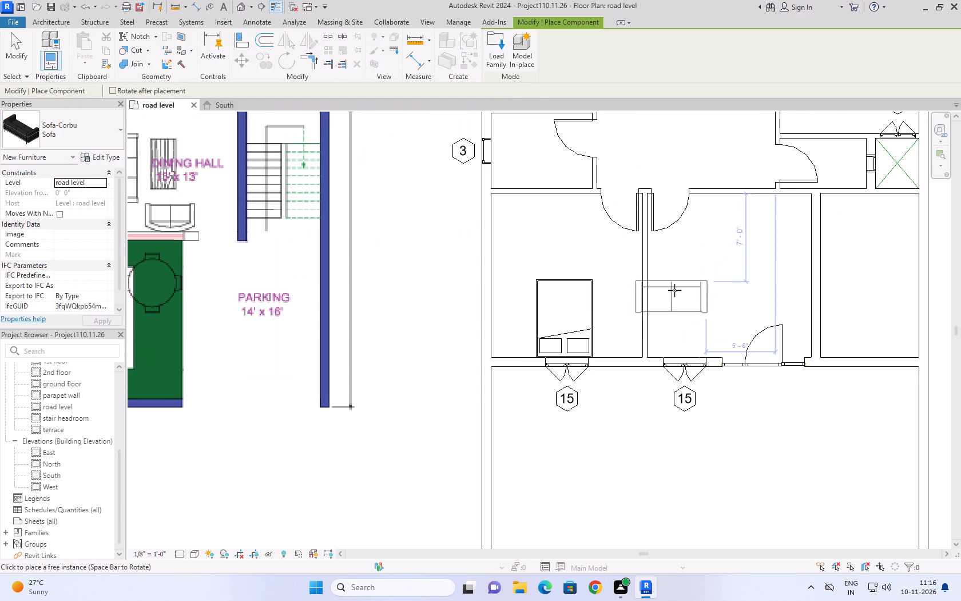
key("space")
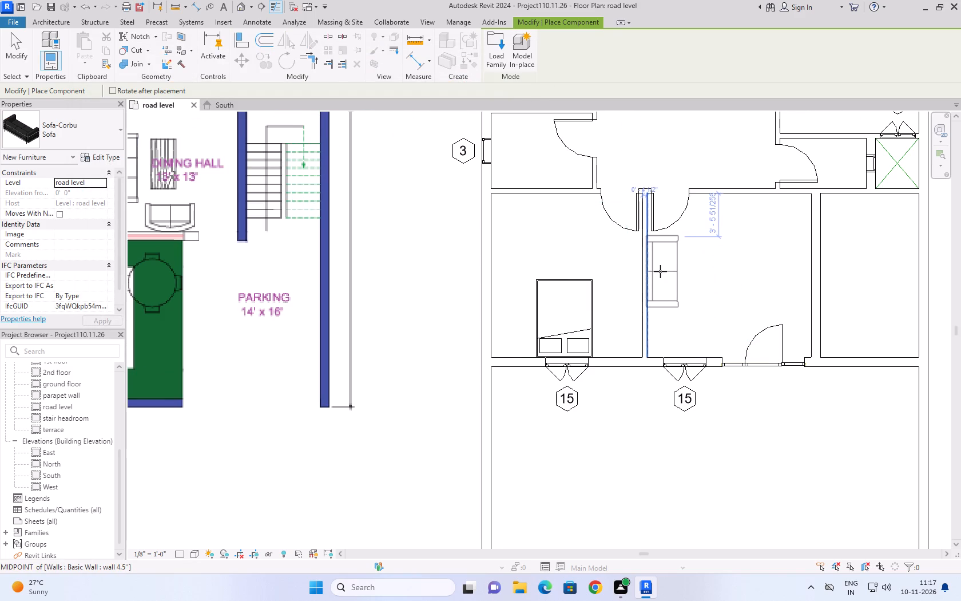
scroll(661, 271, "down", 2)
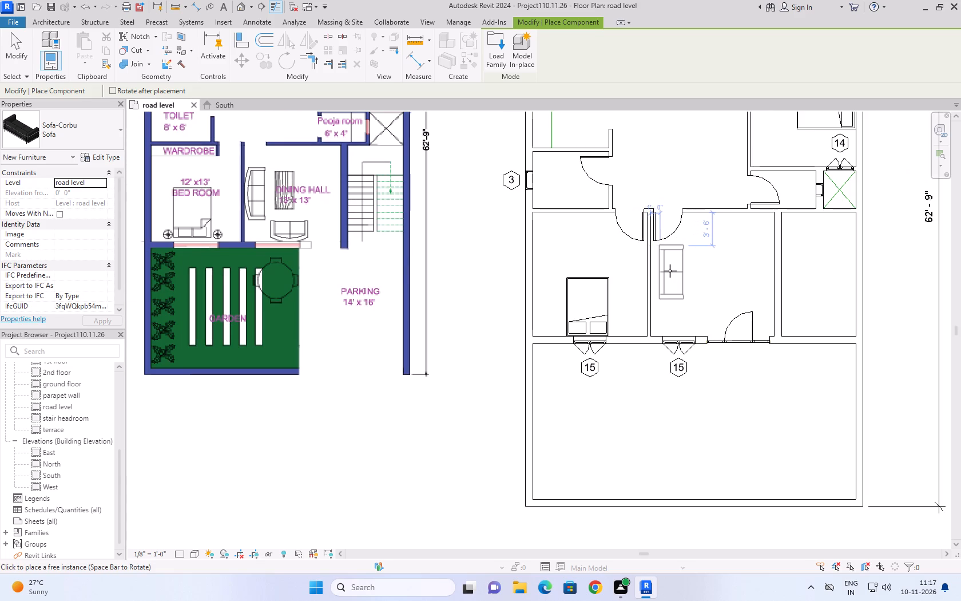
scroll(664, 272, "up", 8)
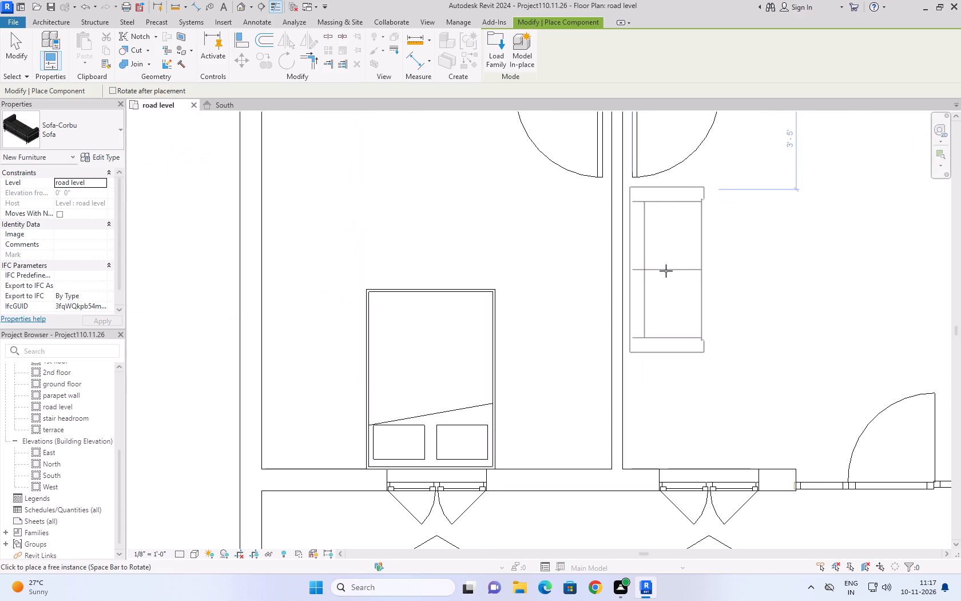
left_click(665, 271)
Place a second Sofa-Corbu facing north by the hall's south window, about 4" off that wall and 1'-6" from the west partition.
key("space")
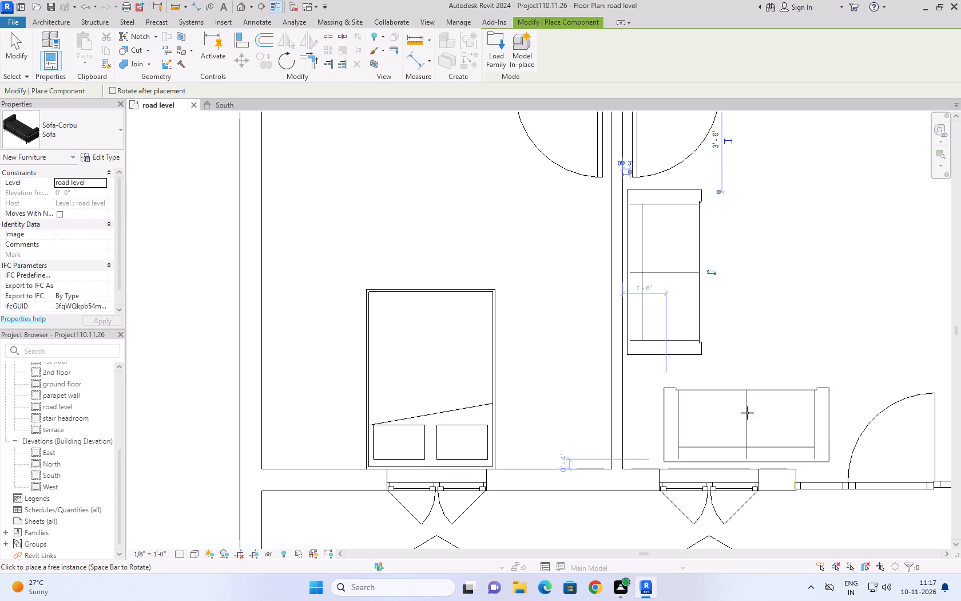
scroll(748, 410, "down", 3)
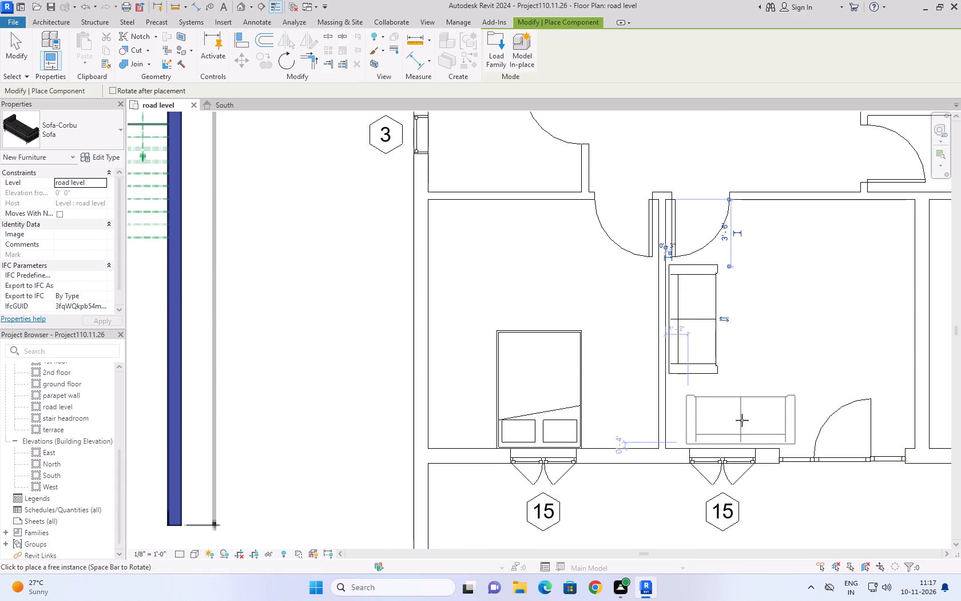
left_click(748, 420)
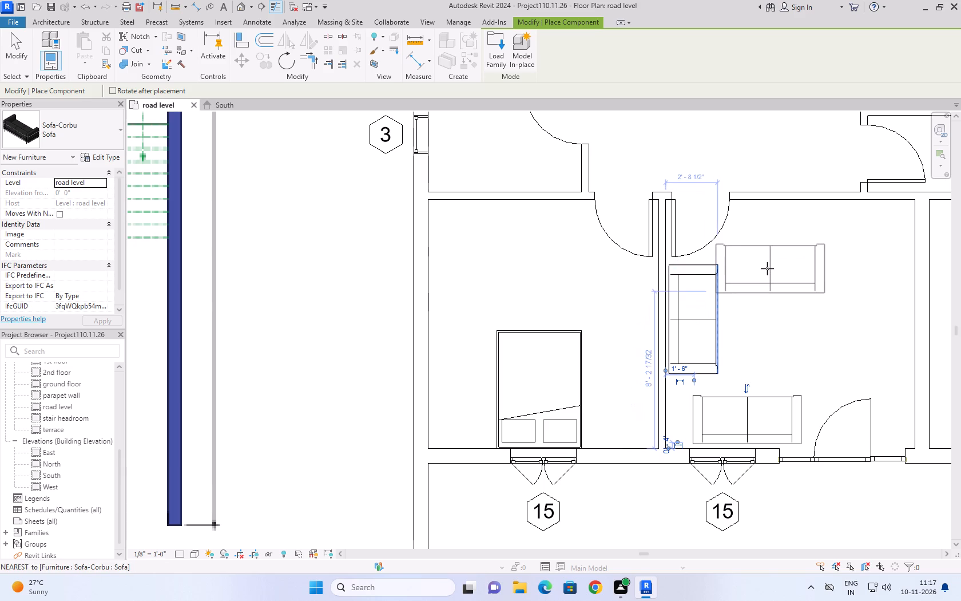
key("Escape")
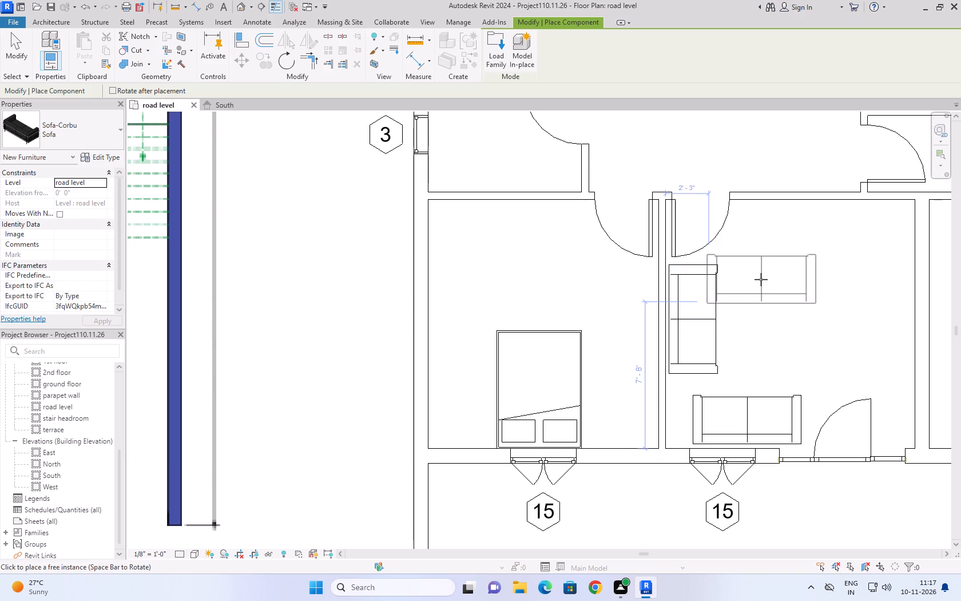
scroll(778, 362, "down", 3)
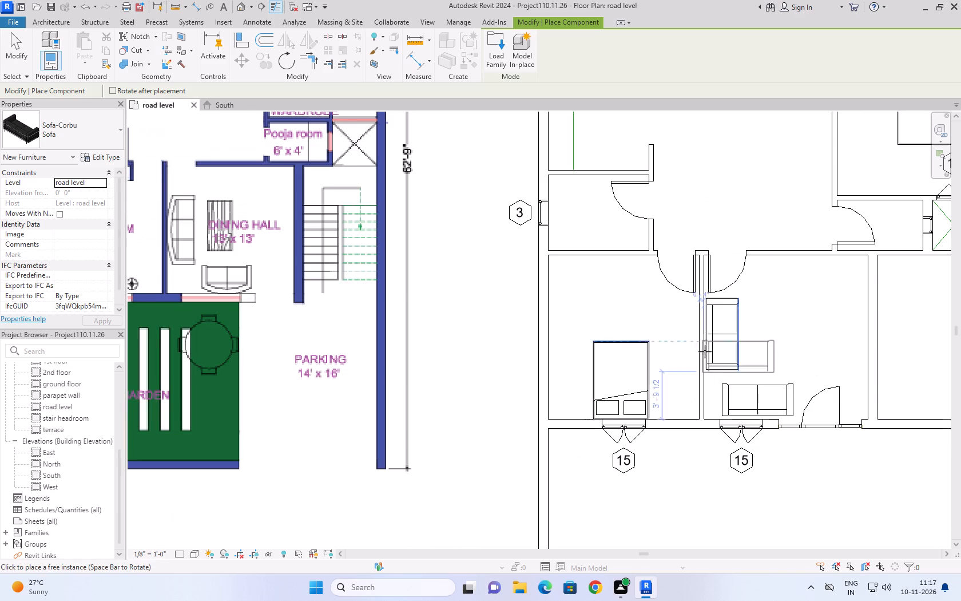
scroll(674, 363, "down", 7)
key("Escape")
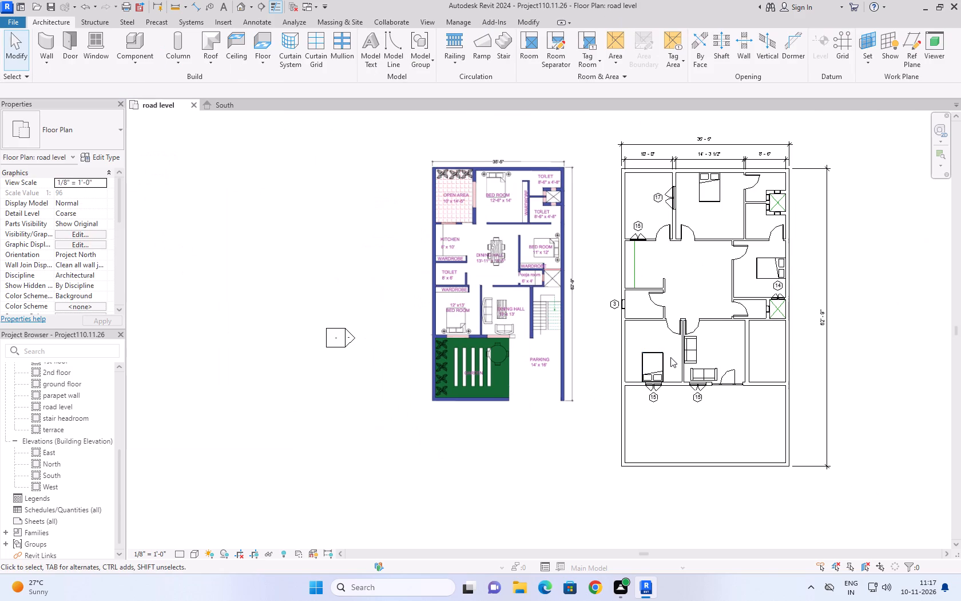
key("Escape")
Load the Wardrobe family from the Furniture library's Storage folder for component placement.
left_click(129, 68)
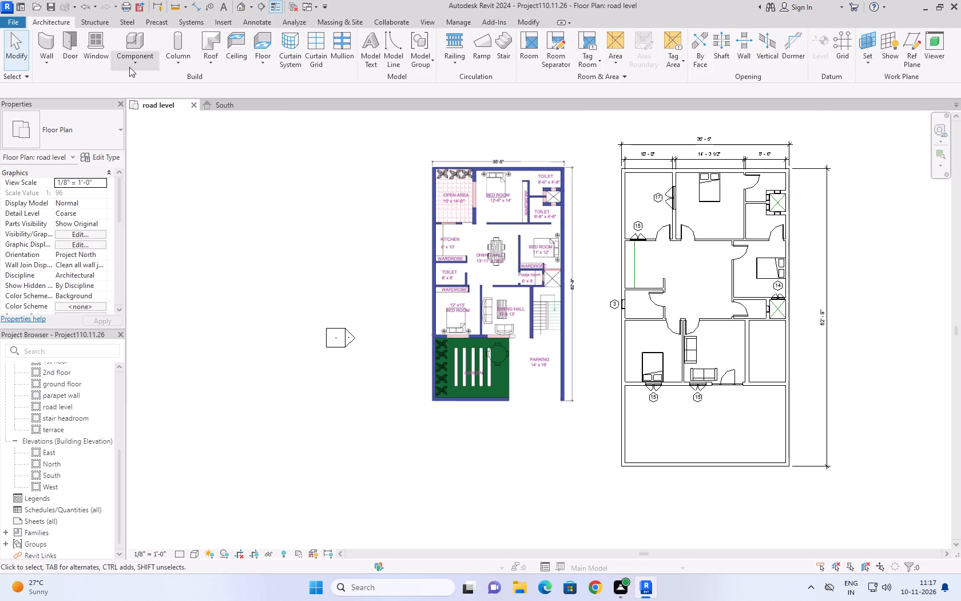
left_click(145, 81)
left_click(499, 37)
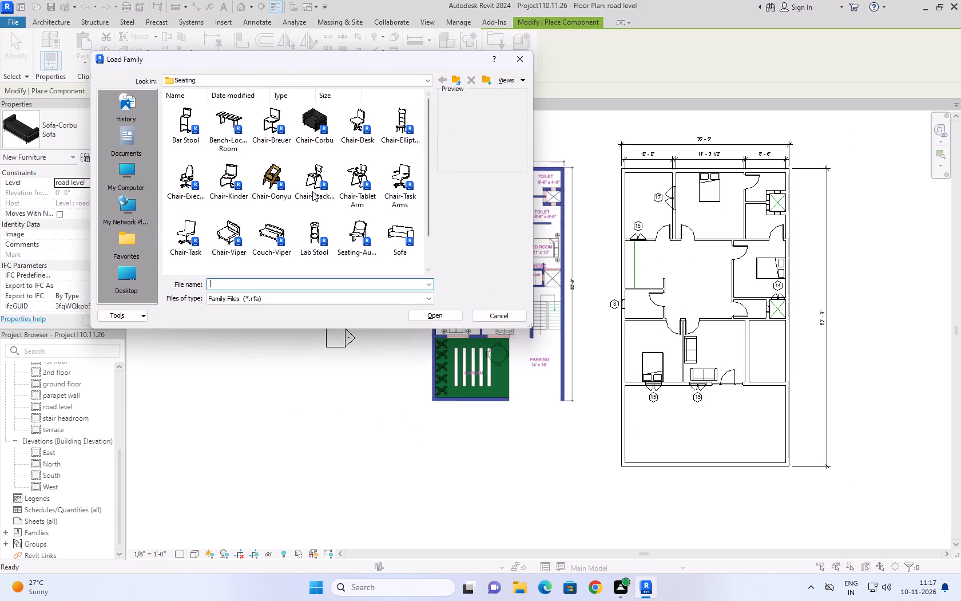
scroll(306, 192, "down", 9)
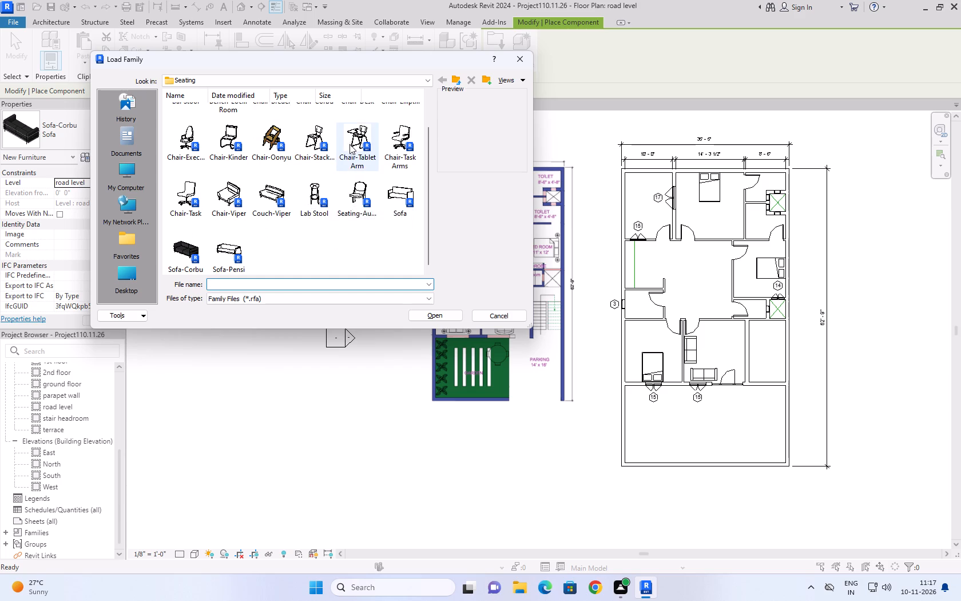
scroll(350, 144, "up", 8)
left_click(452, 84)
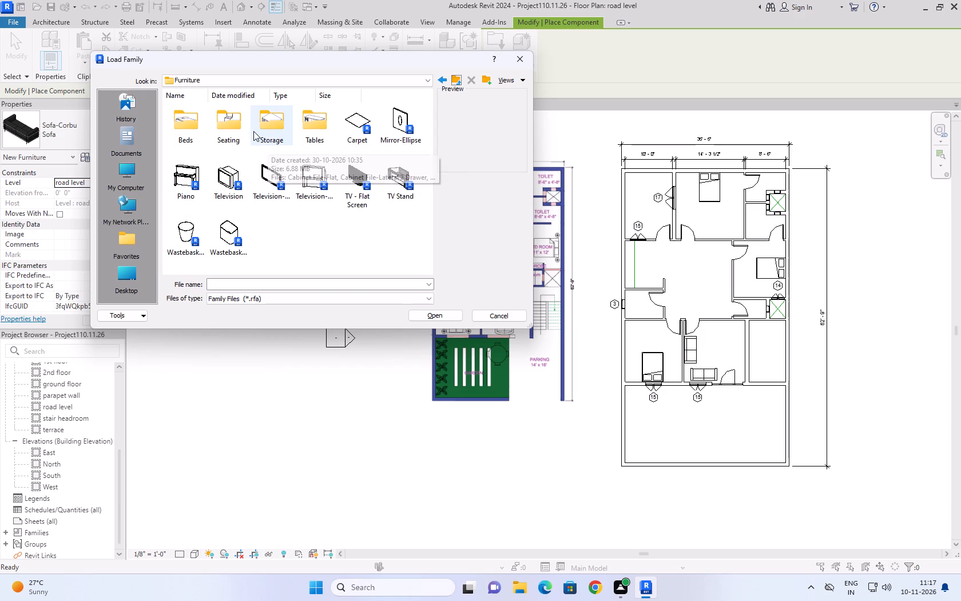
double_click(251, 131)
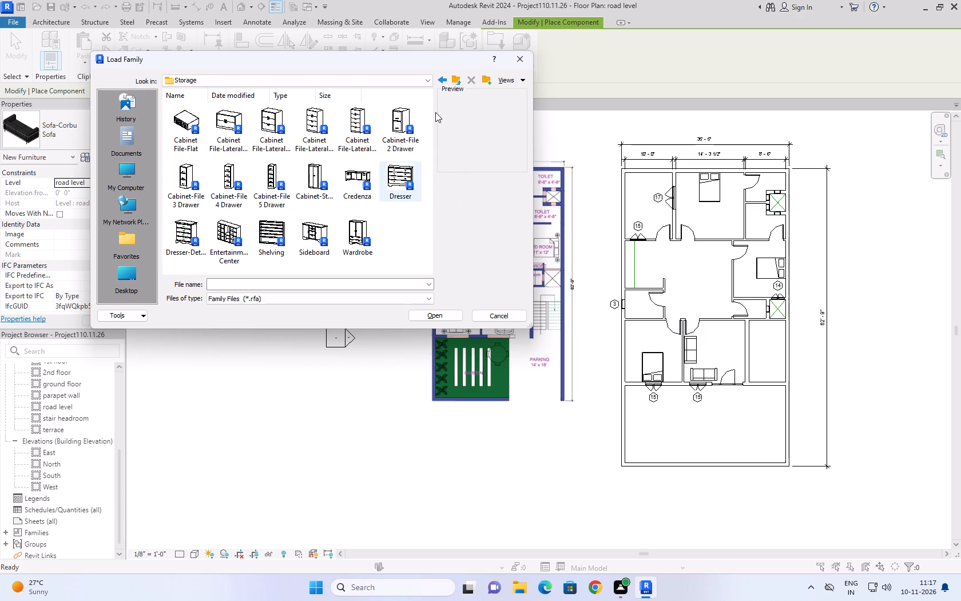
left_click(347, 239)
left_click(453, 309)
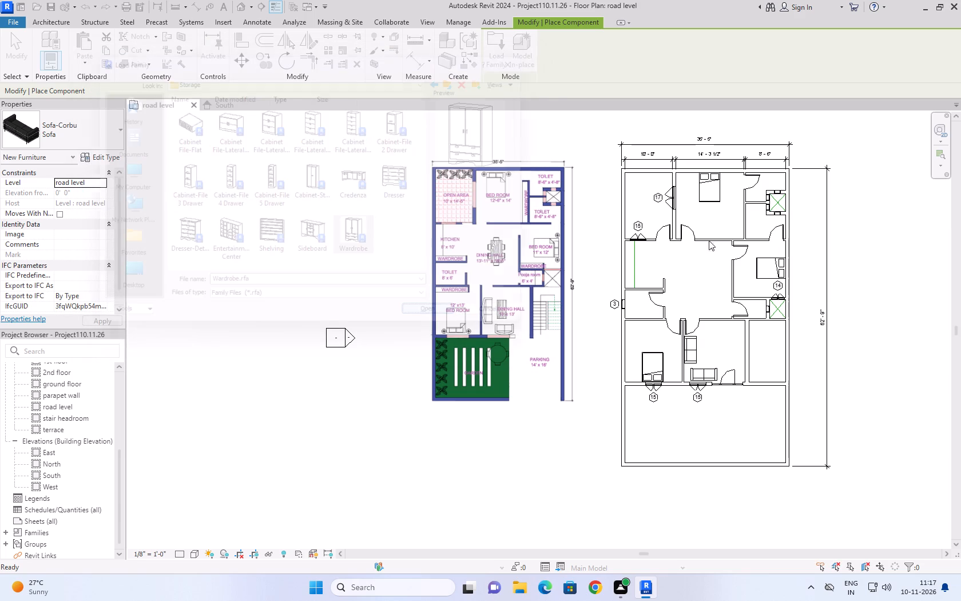
Place two west-facing 48" x 72" x 24" wardrobes end to end along the north bedroom's east wall, starting at its south wall.
key("space")
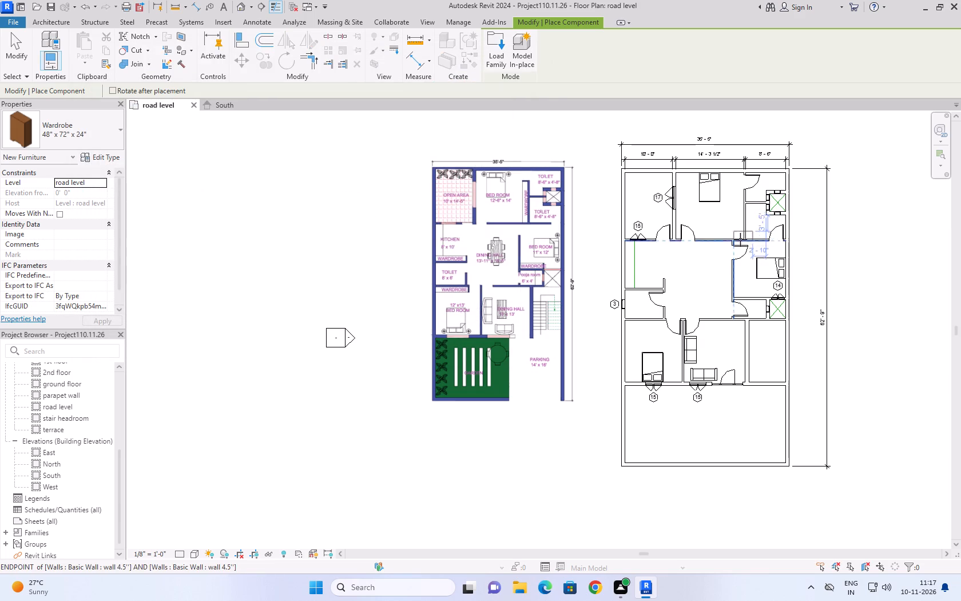
key("space")
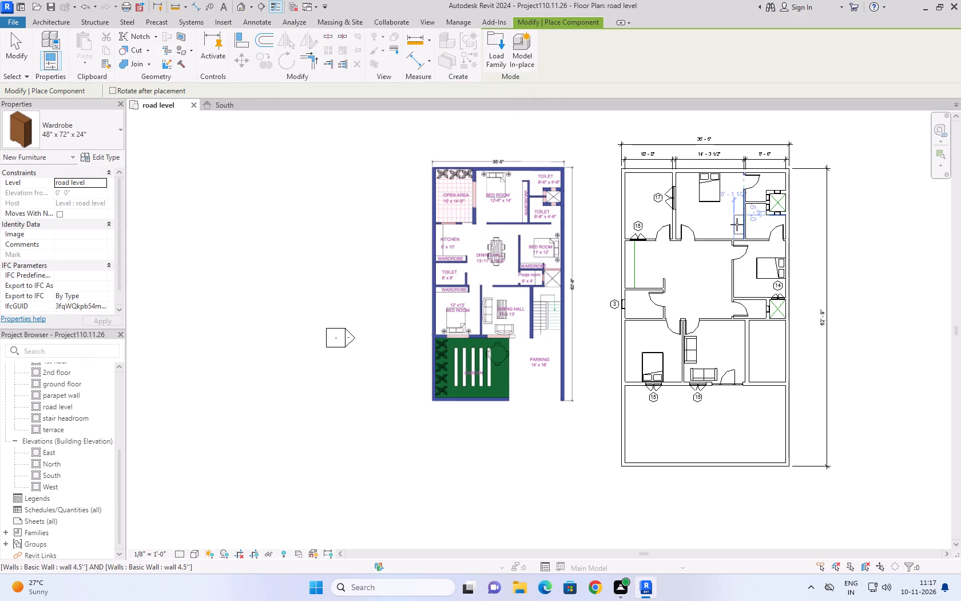
scroll(737, 224, "up", 10)
key("space")
key("space")
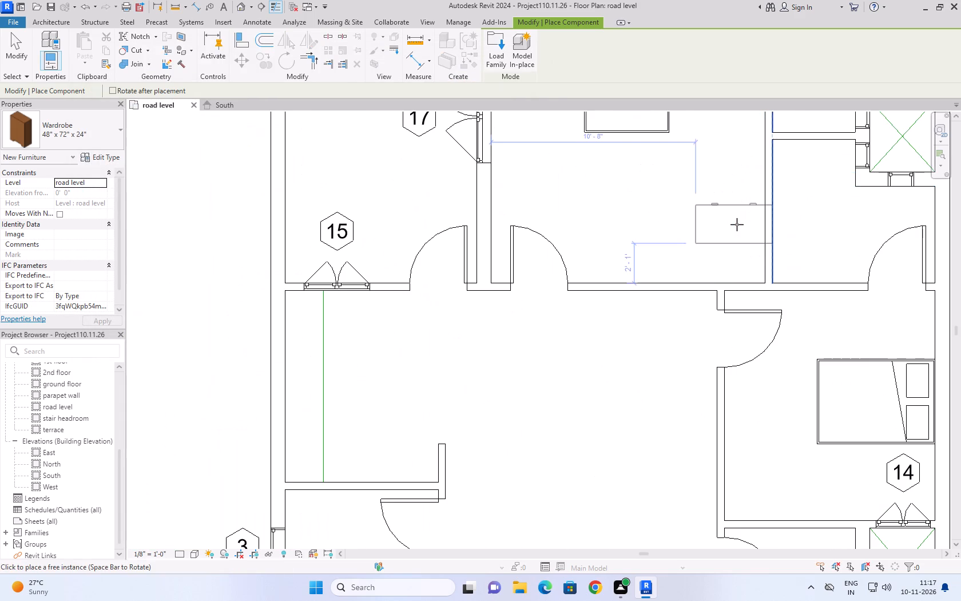
key("space")
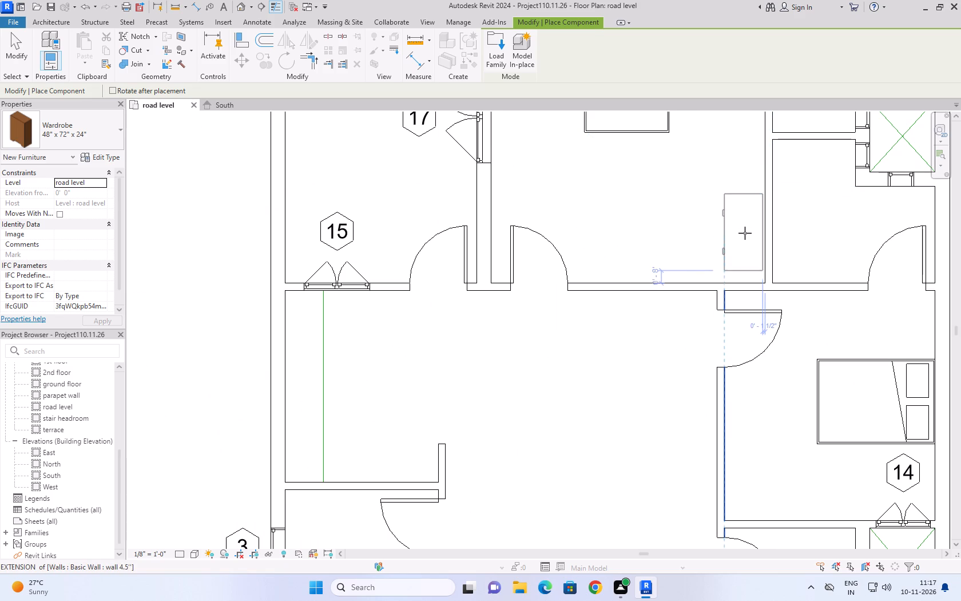
left_click(745, 243)
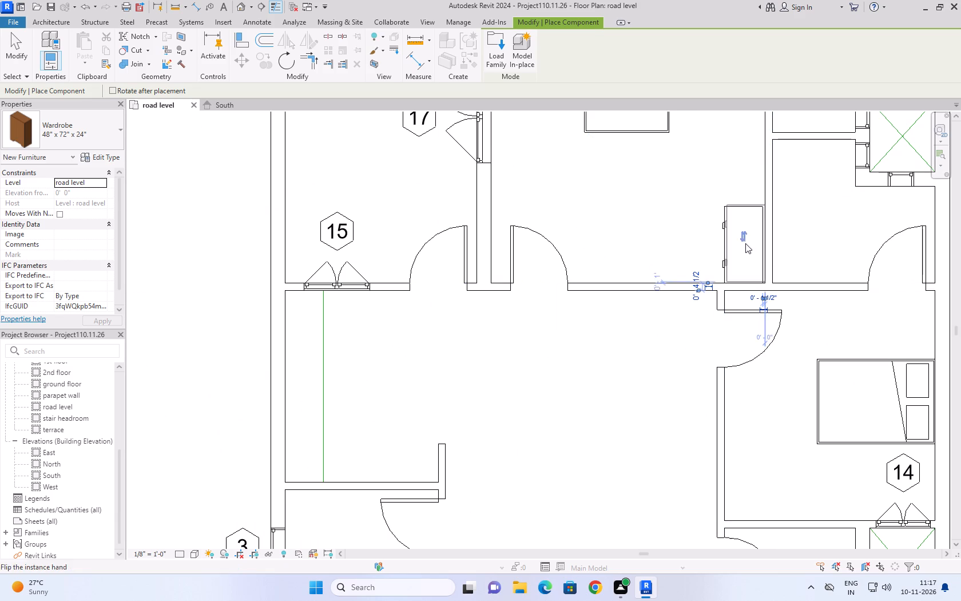
left_click(741, 165)
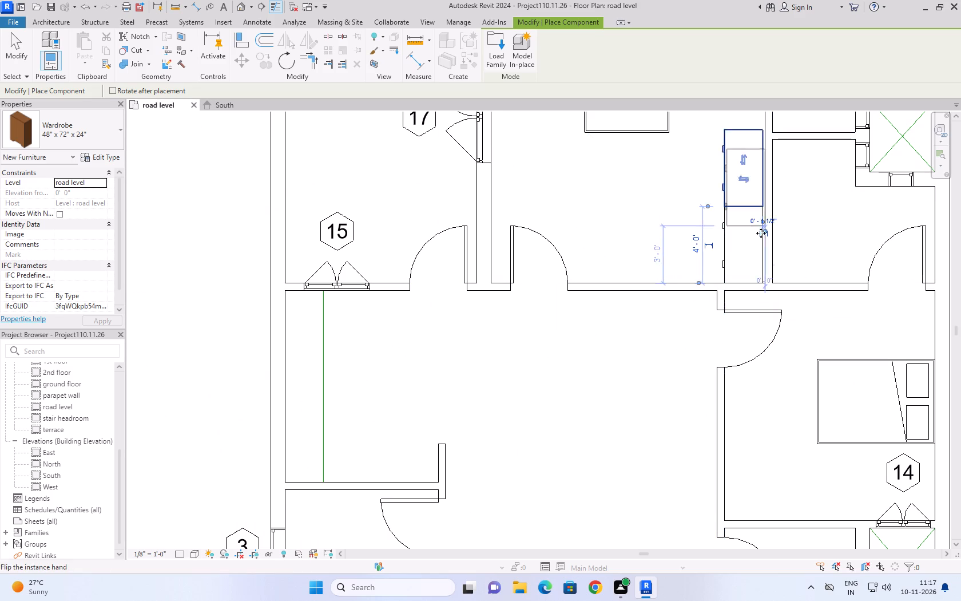
Place two north-facing wardrobes side by side along the east bedroom's south wall, about 3" off it and 2" from the west wall.
scroll(808, 383, "down", 9)
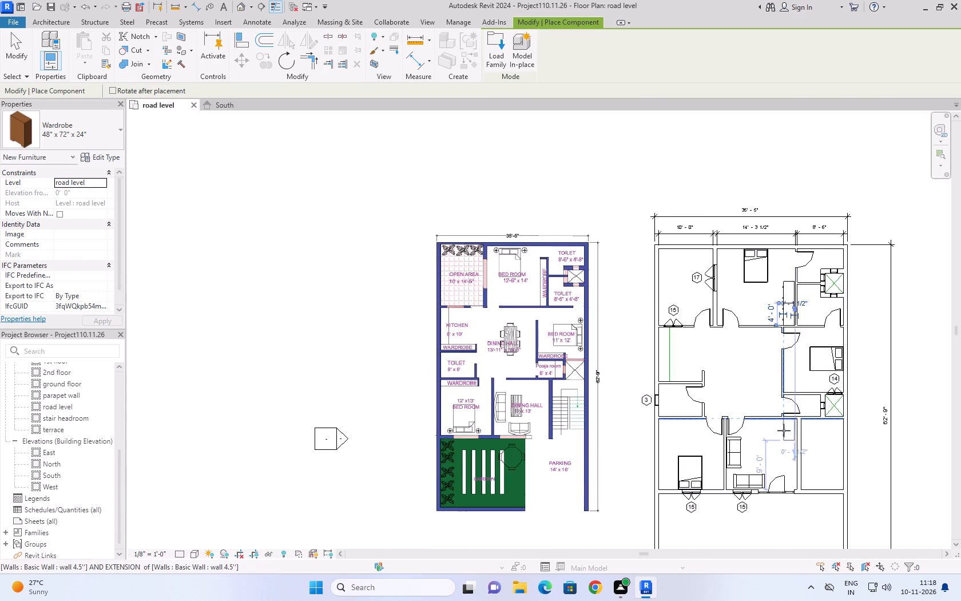
scroll(784, 430, "up", 4)
key("space")
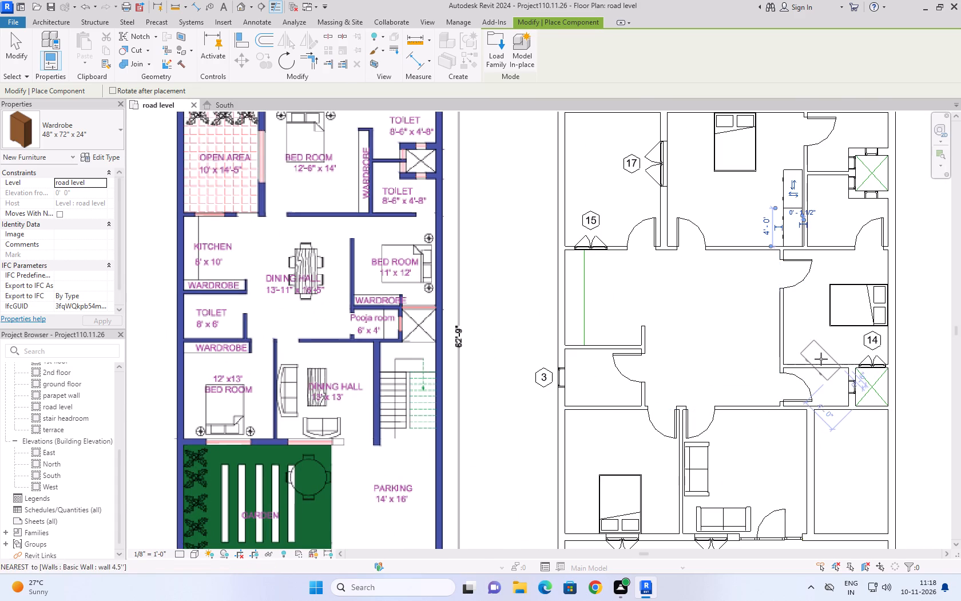
key("space")
key("space")
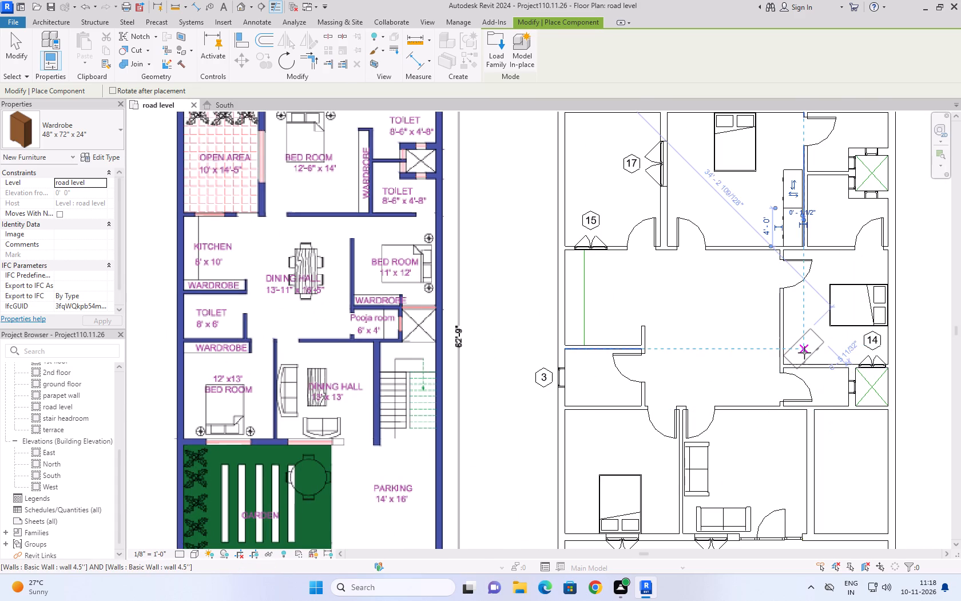
key("space")
key("space")
key("space")
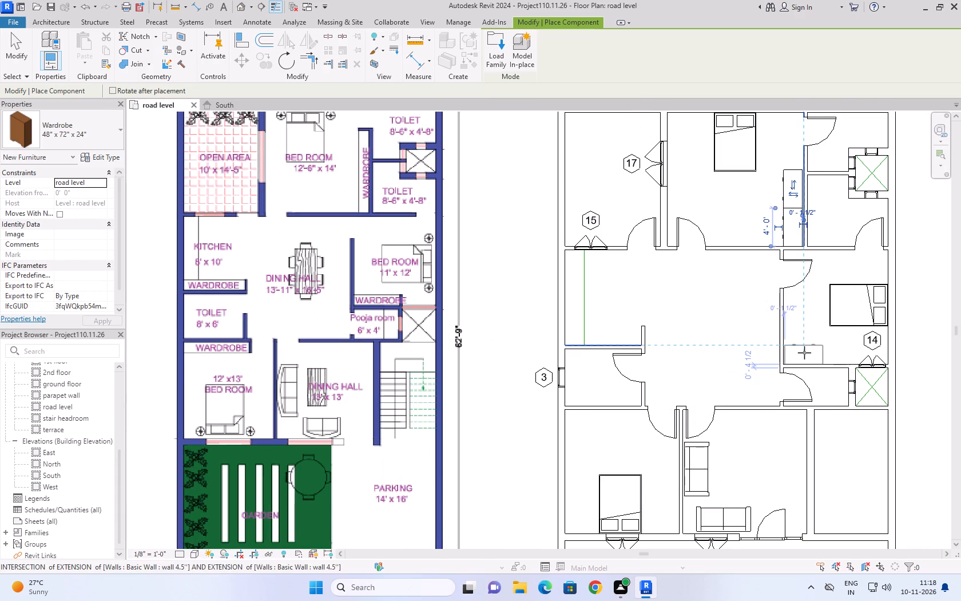
scroll(804, 353, "up", 6)
left_click(804, 353)
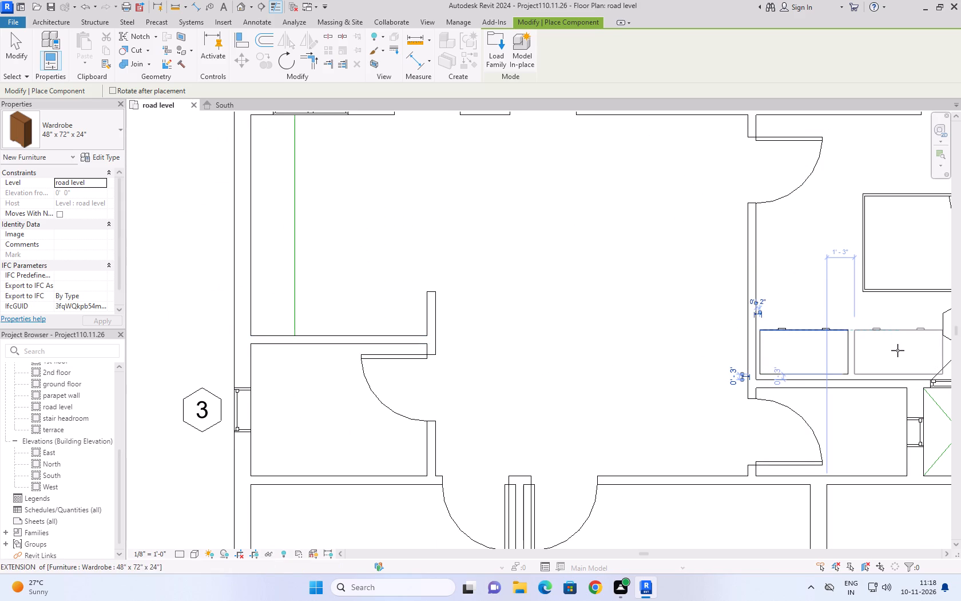
left_click(895, 351)
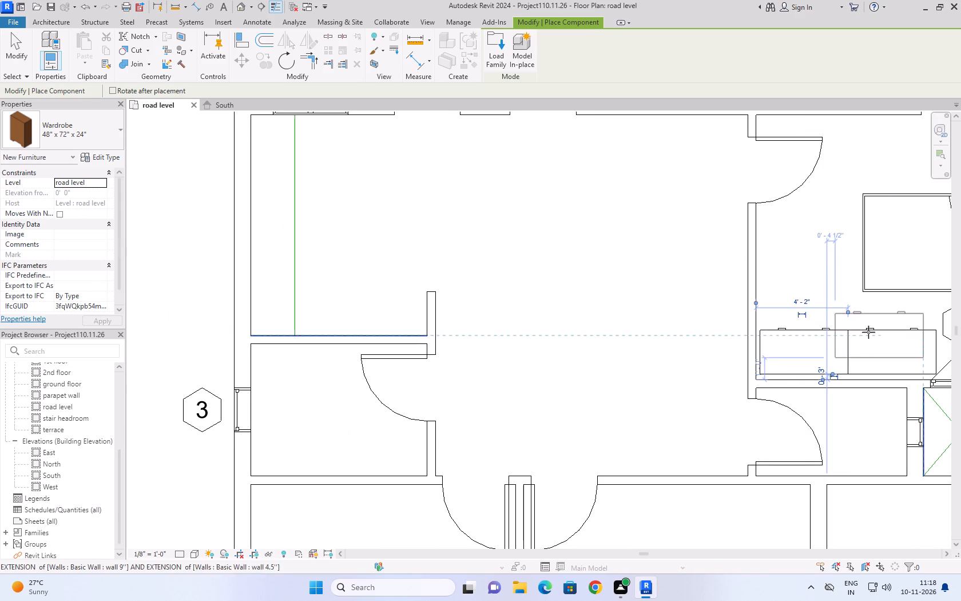
Place two south-facing wardrobes side by side against the southwest bedroom's north wall, starting flush in the northwest corner.
scroll(630, 220, "down", 10)
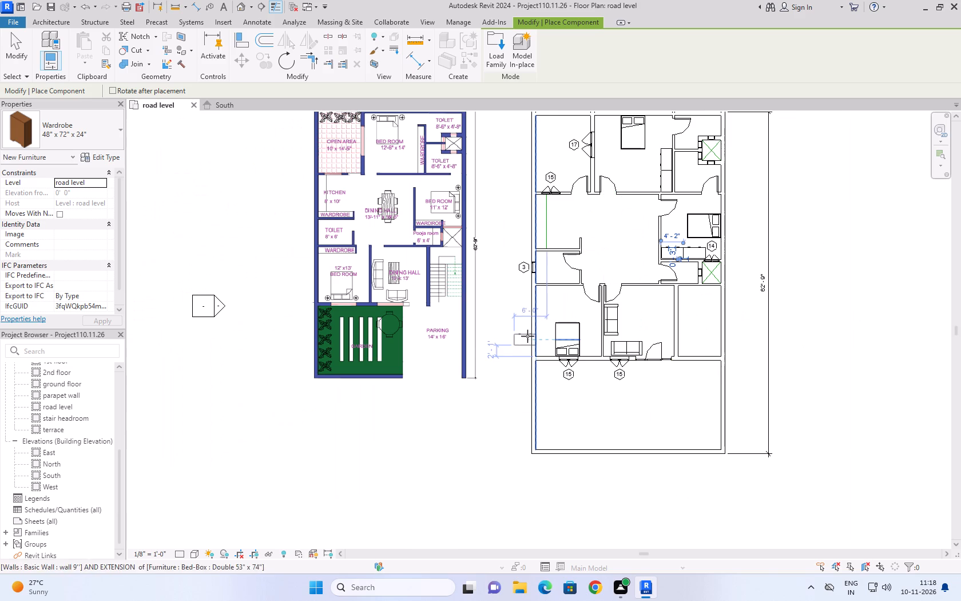
scroll(515, 308, "up", 8)
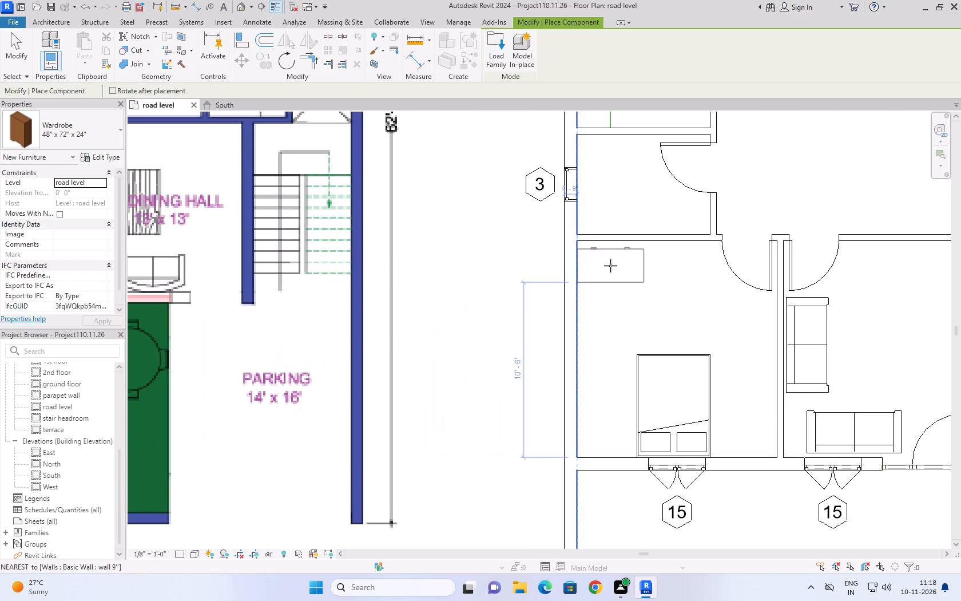
key("space")
key("space")
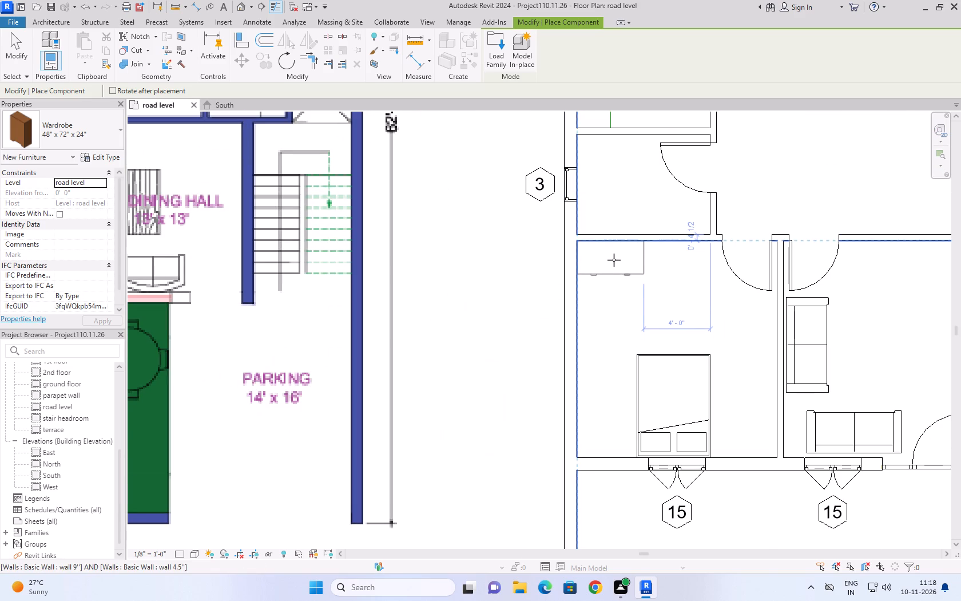
left_click(614, 260)
left_click(680, 256)
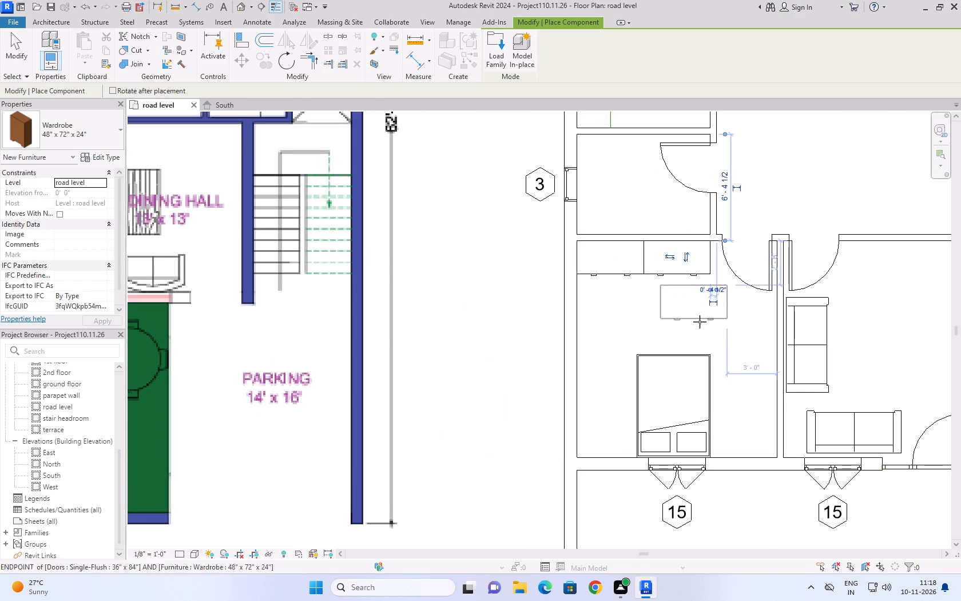
scroll(709, 345, "down", 8)
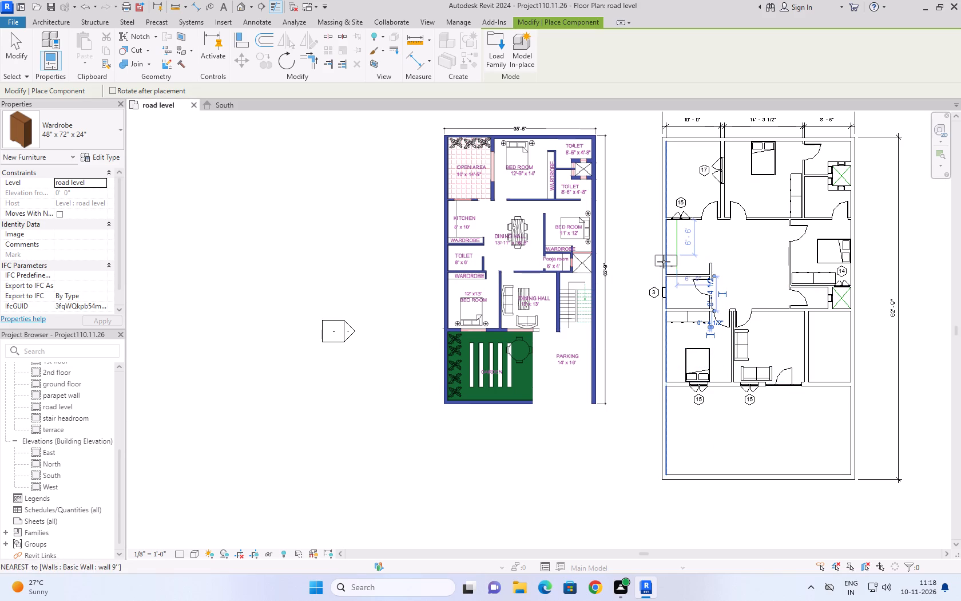
scroll(740, 196, "up", 4)
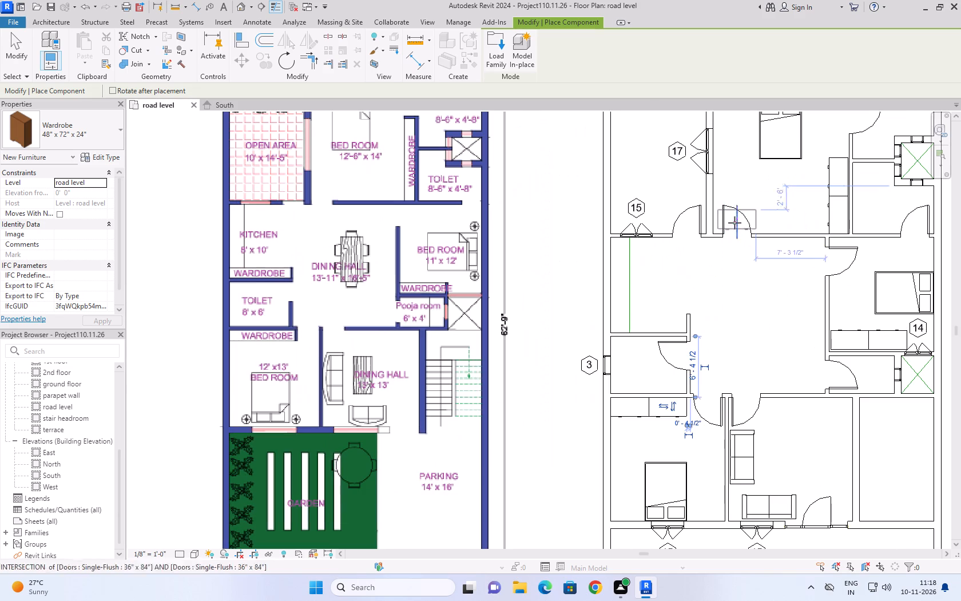
key("Escape")
key("Escape")
key("Escape")
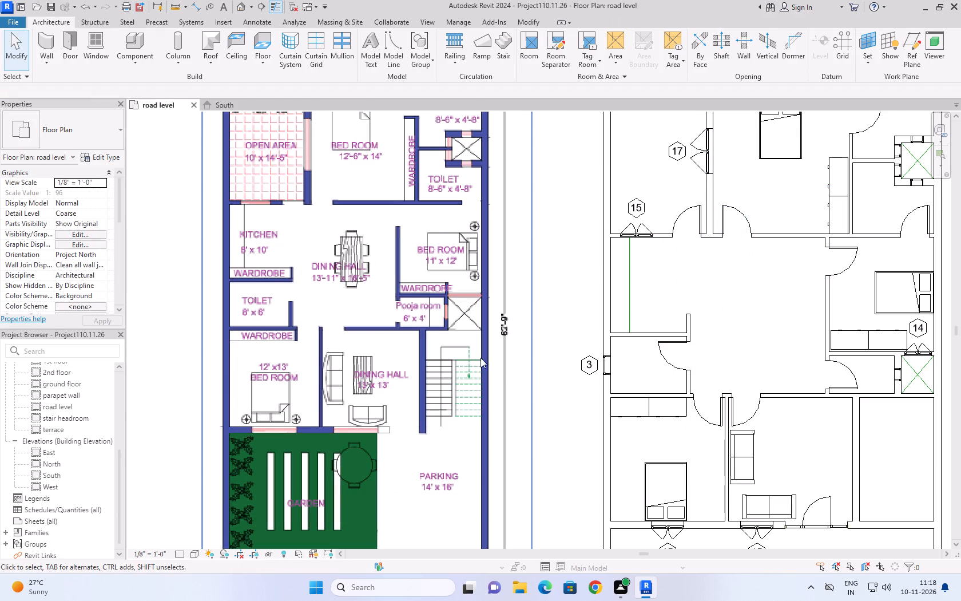
Load the Counter Top w Sink Hole family from the US library's Casework Counter Tops folder for component placement.
scroll(448, 246, "down", 3)
left_click(104, 27)
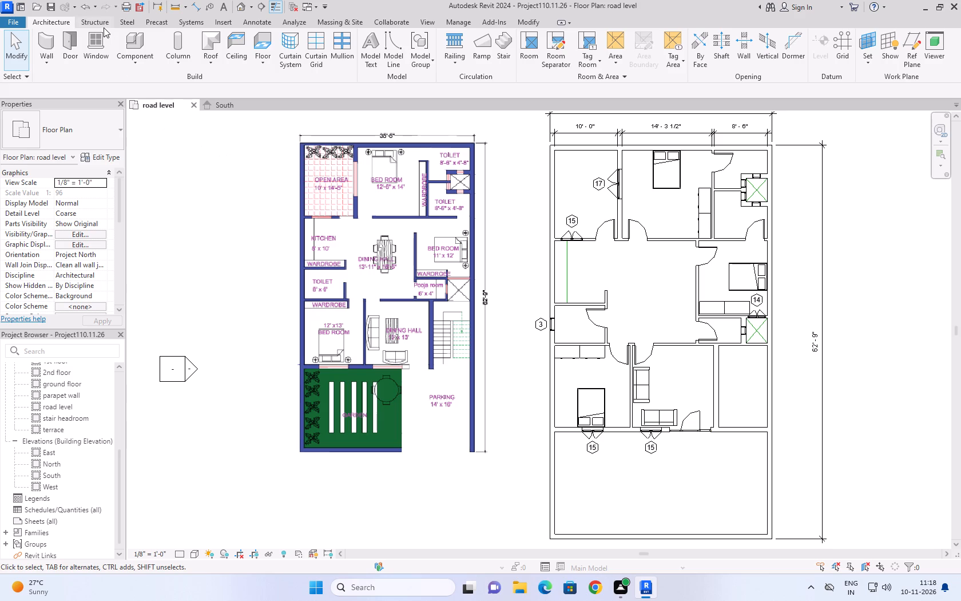
left_click(68, 23)
left_click(142, 69)
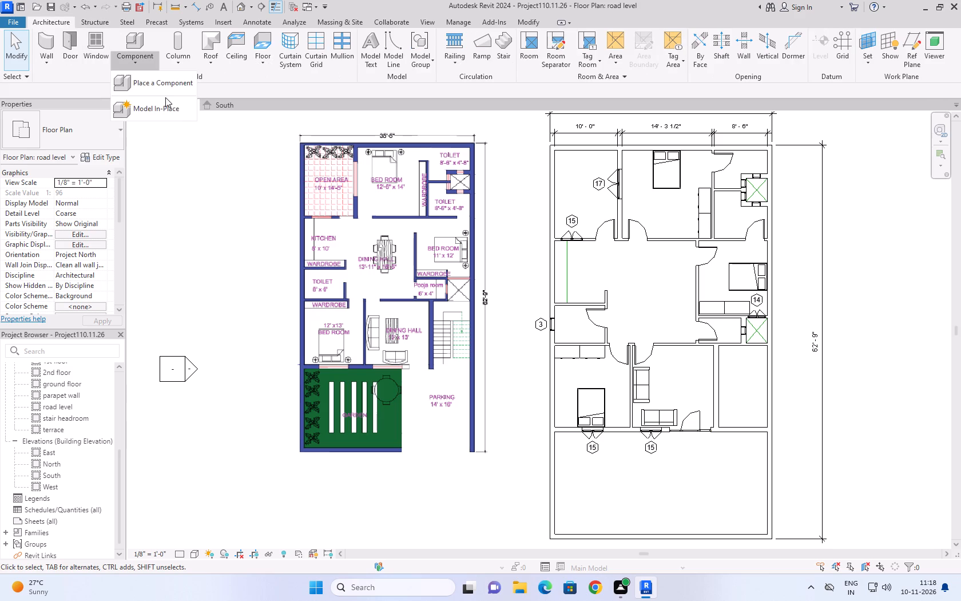
left_click(165, 97)
left_click(169, 85)
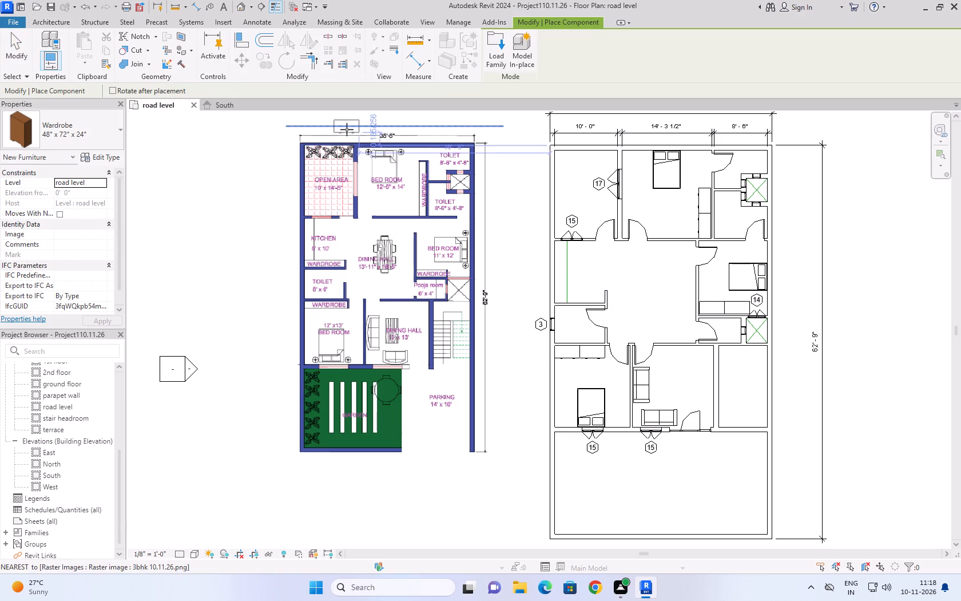
left_click(498, 46)
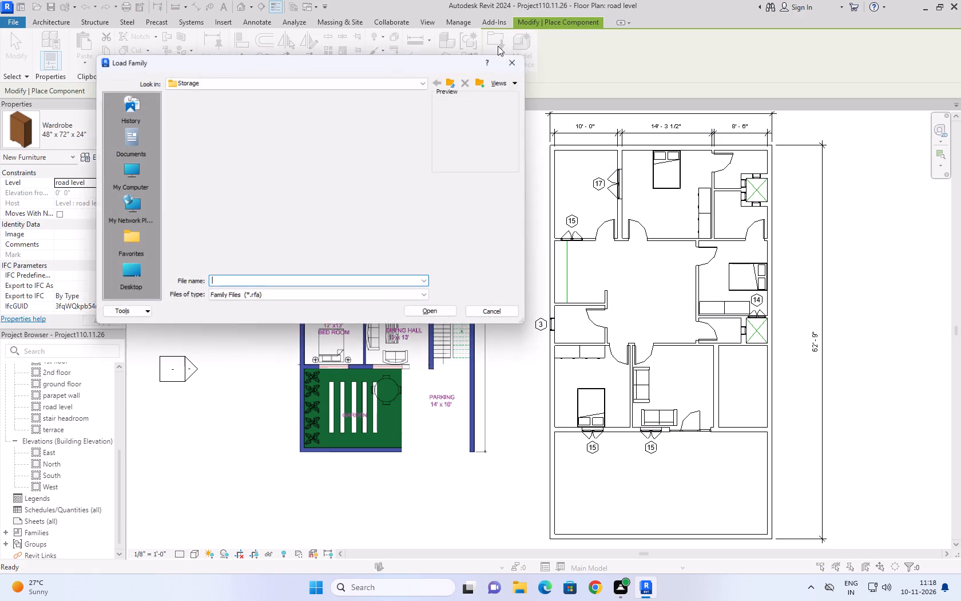
left_click(456, 73)
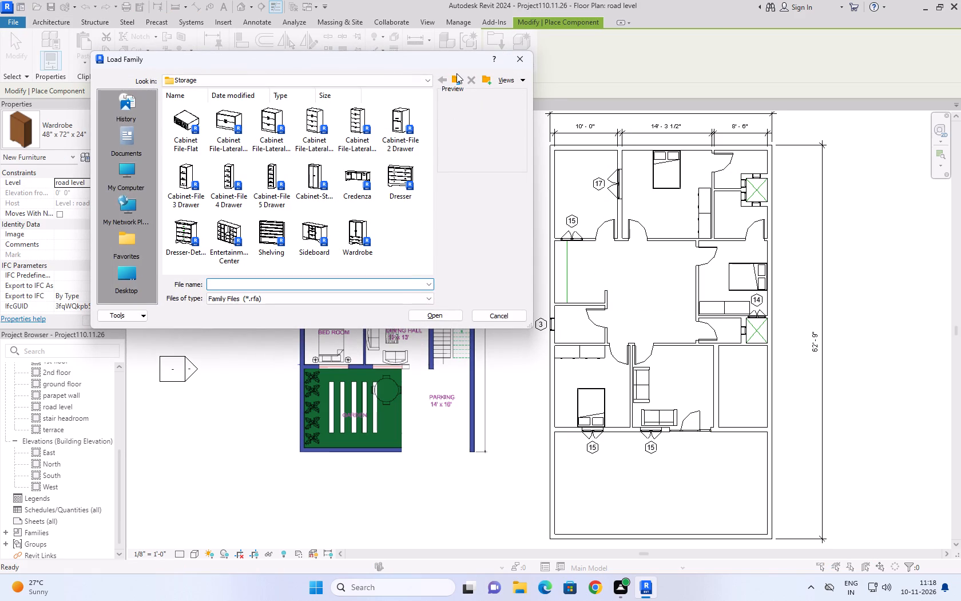
left_click(457, 74)
left_click(457, 76)
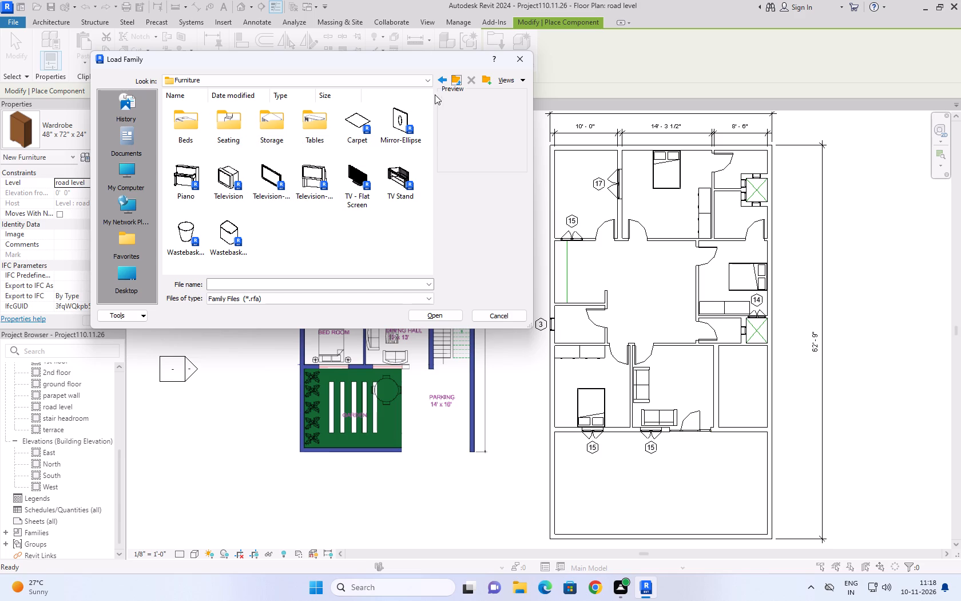
left_click(459, 82)
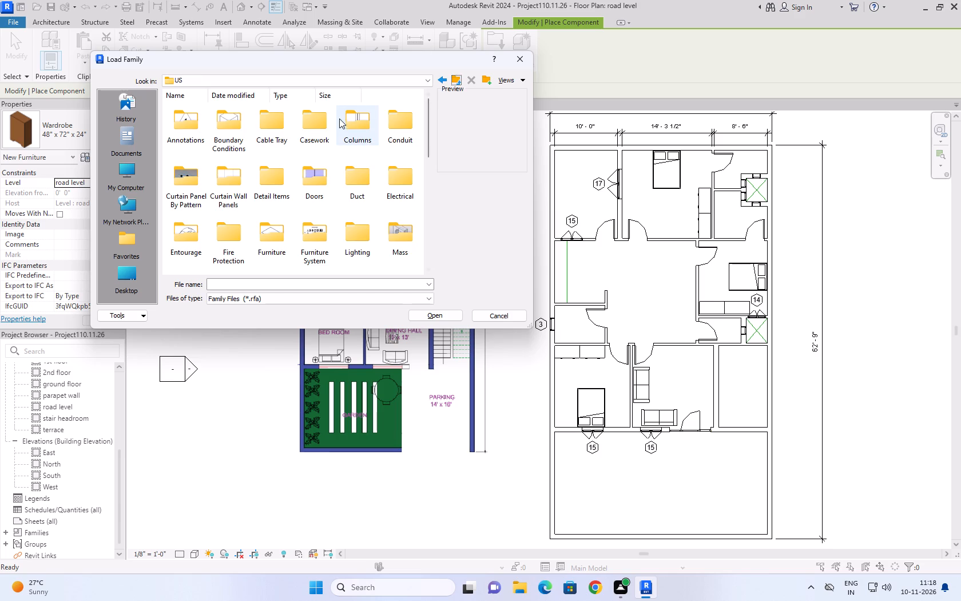
double_click(330, 123)
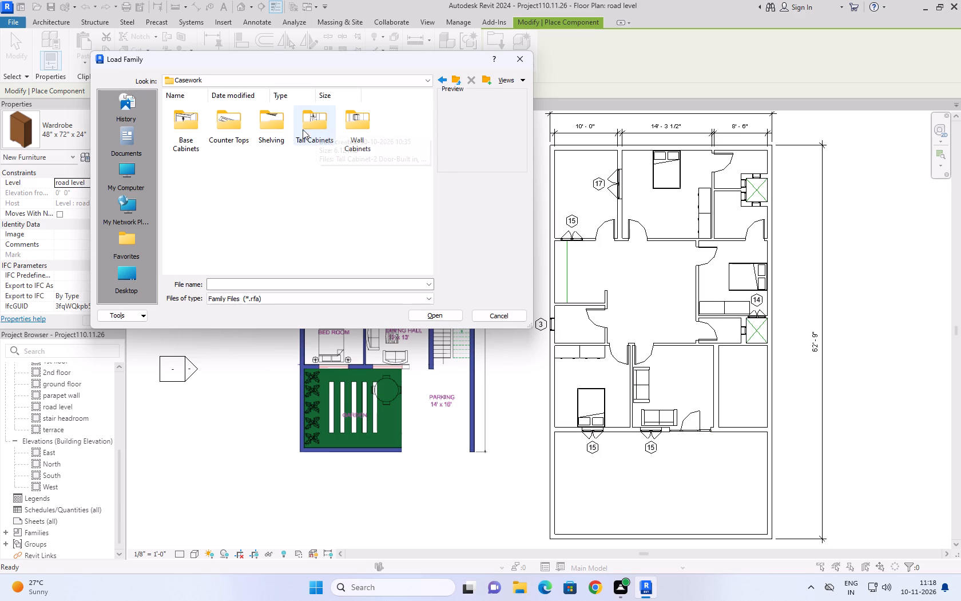
double_click(196, 136)
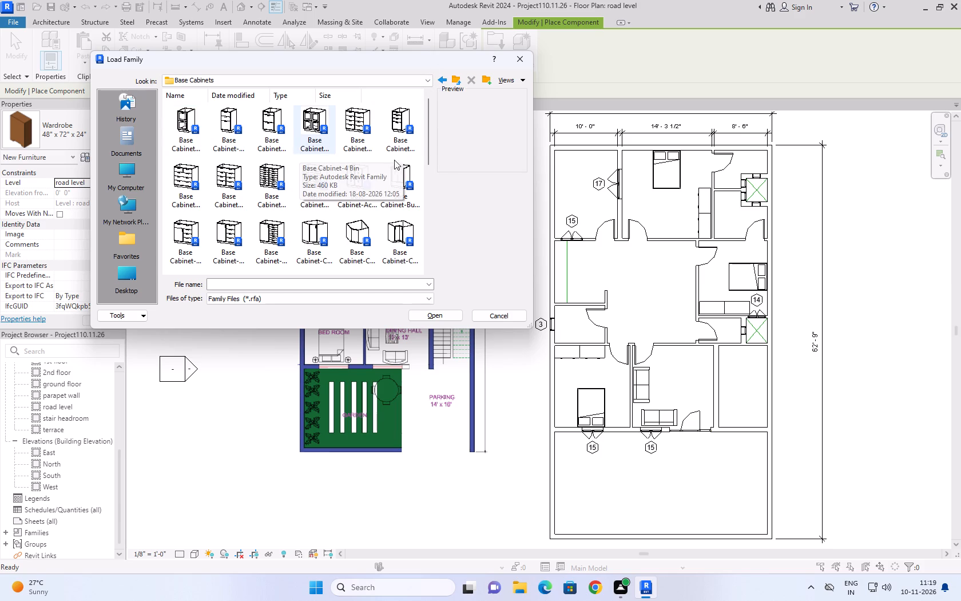
left_click(454, 80)
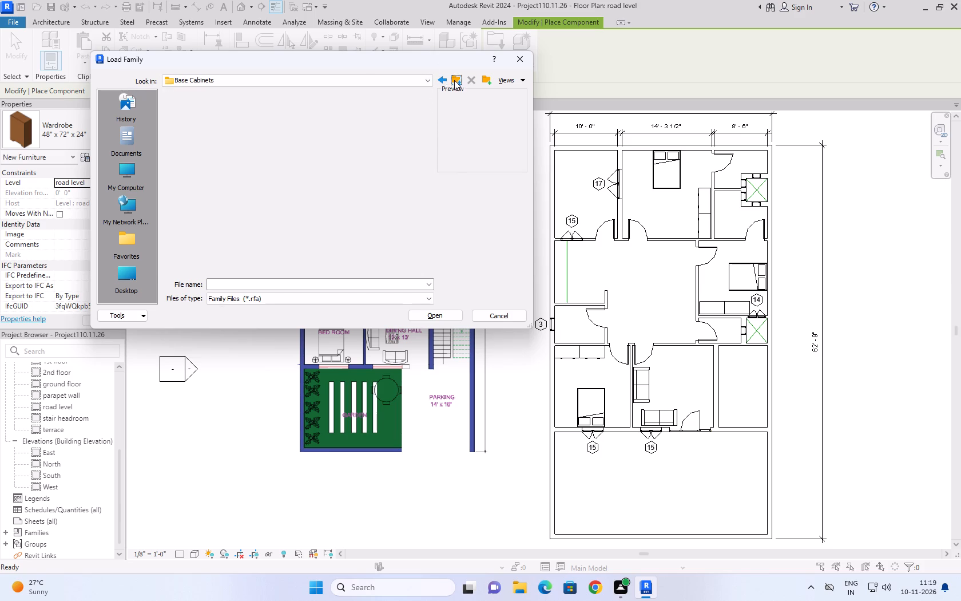
double_click(224, 122)
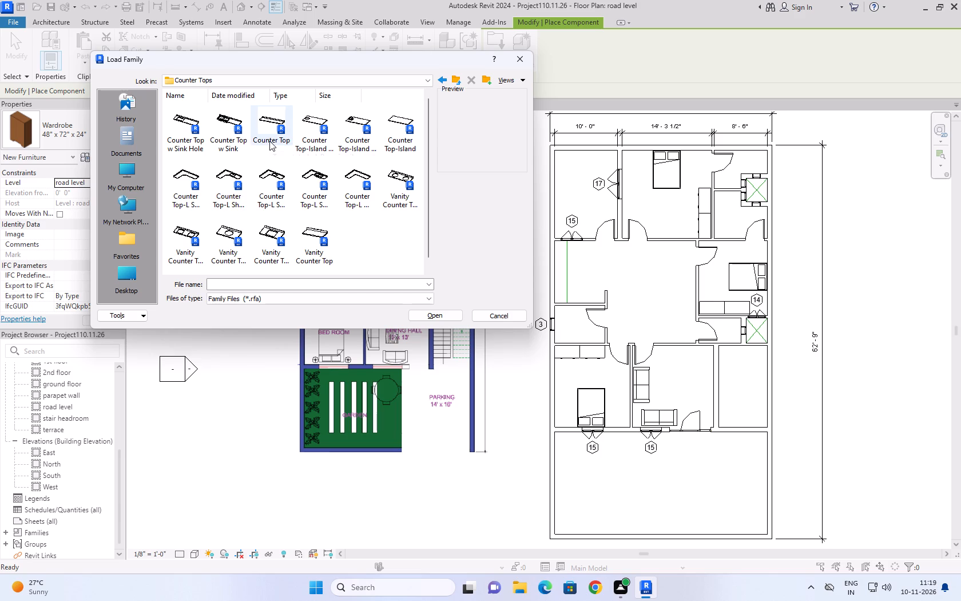
left_click(269, 141)
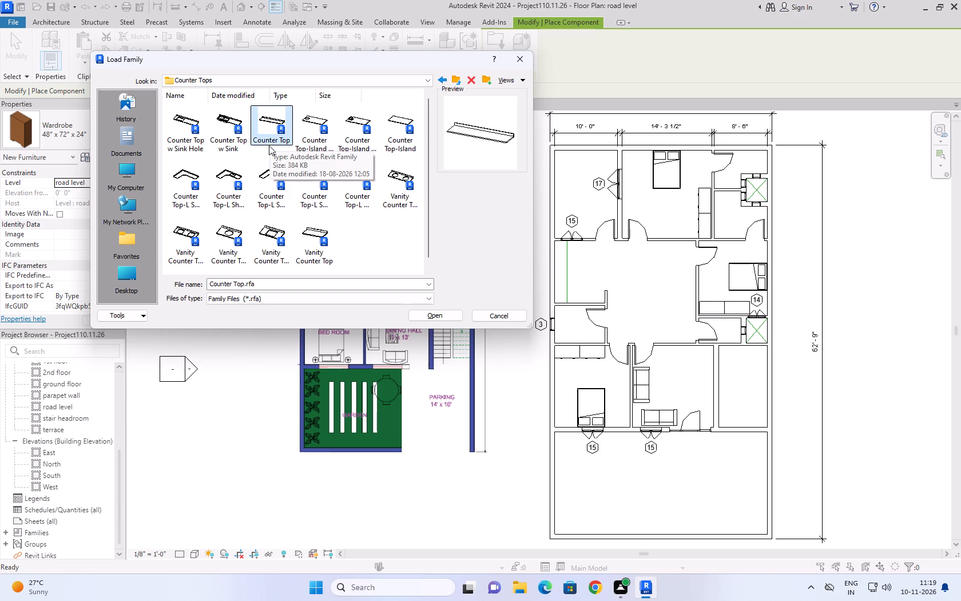
left_click(233, 141)
left_click(202, 141)
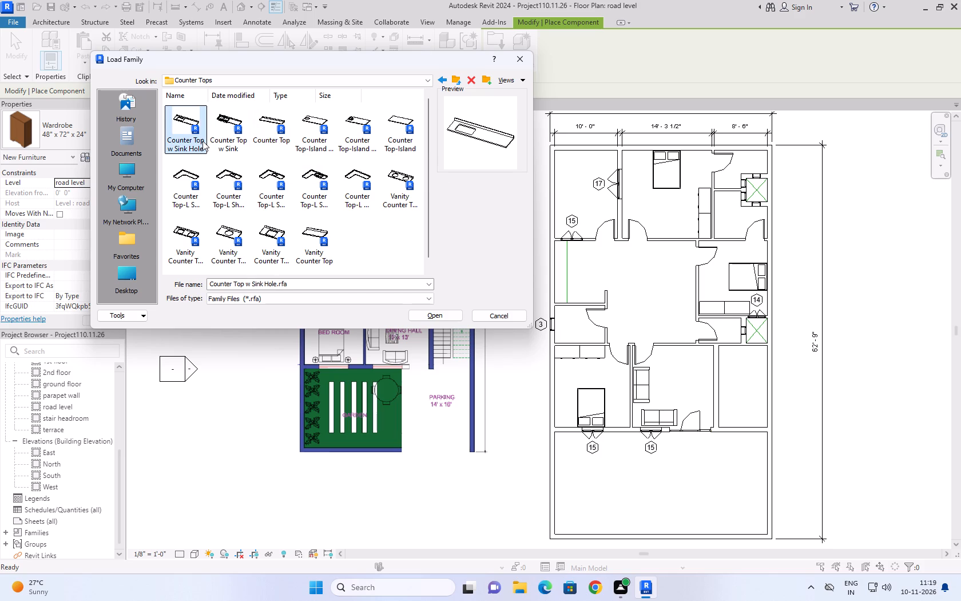
left_click(442, 314)
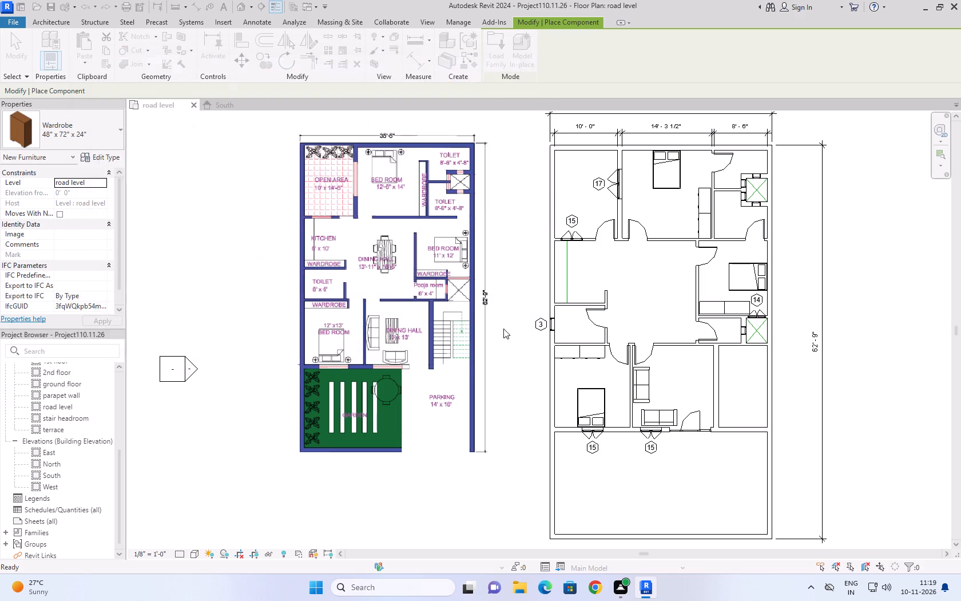
Place the 24" deep, 8' long counter top along the kitchen's west wall, starting in the southwest corner with the sink hole toward the south.
scroll(563, 285, "up", 7)
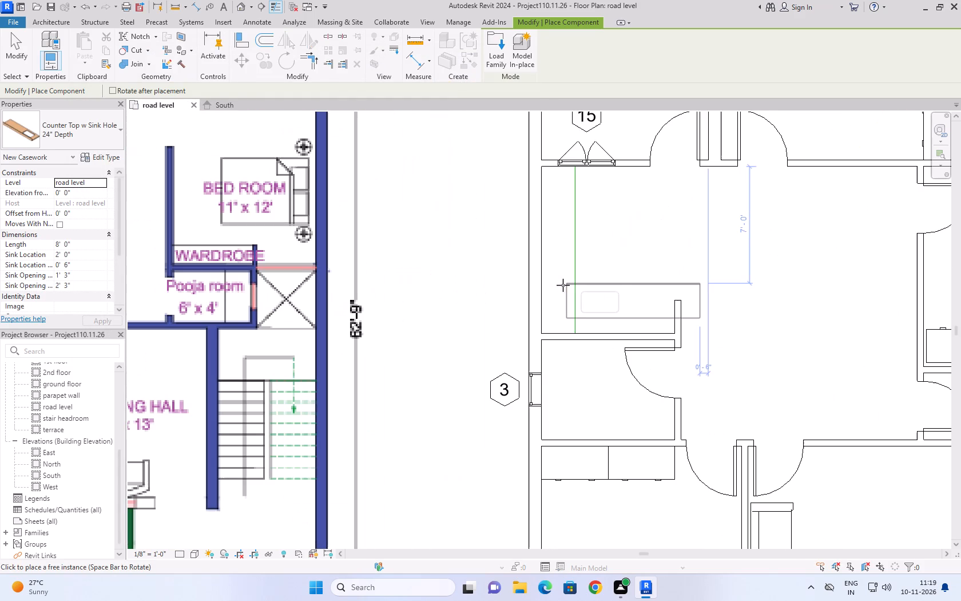
key("space")
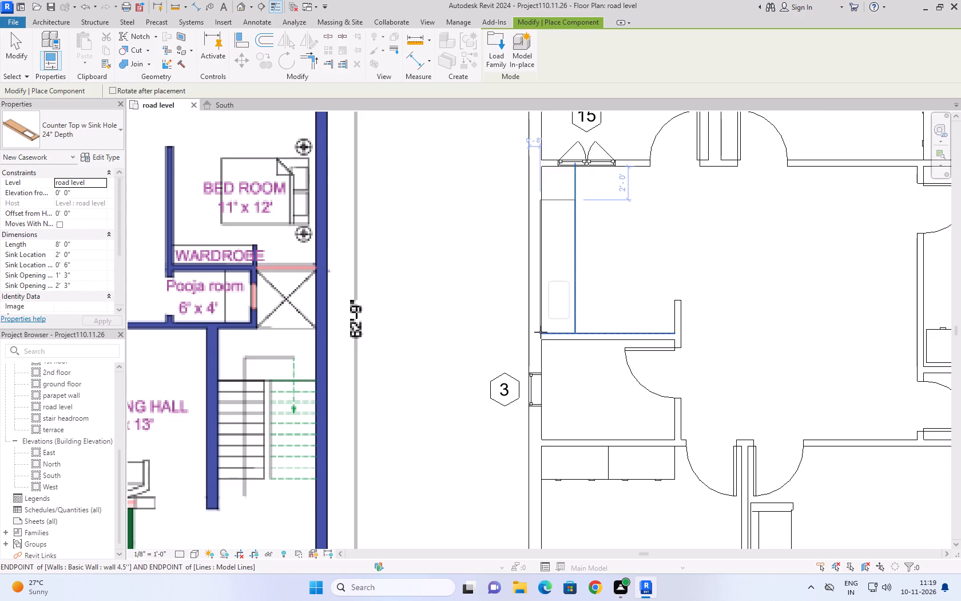
scroll(541, 332, "up", 6)
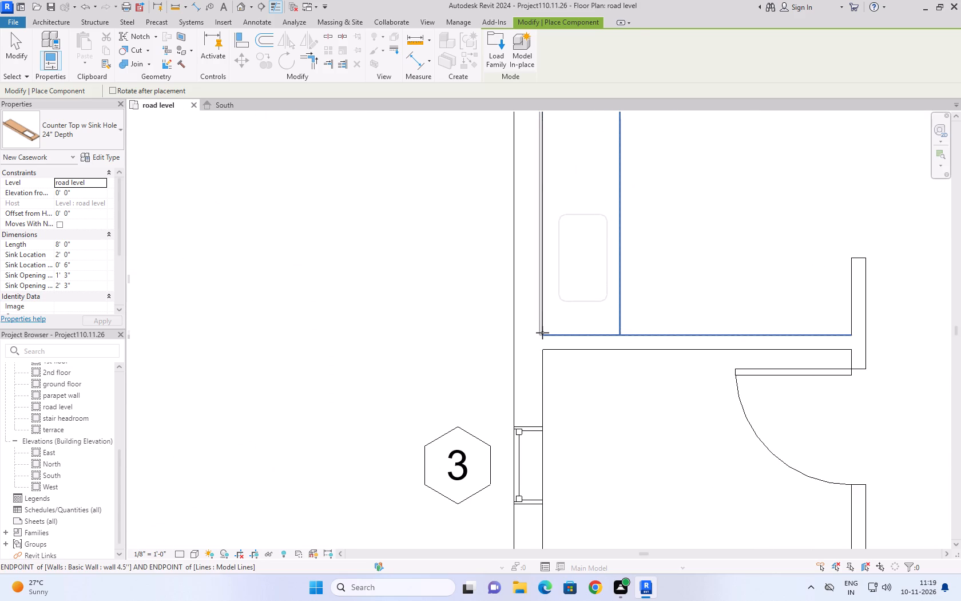
left_click(542, 333)
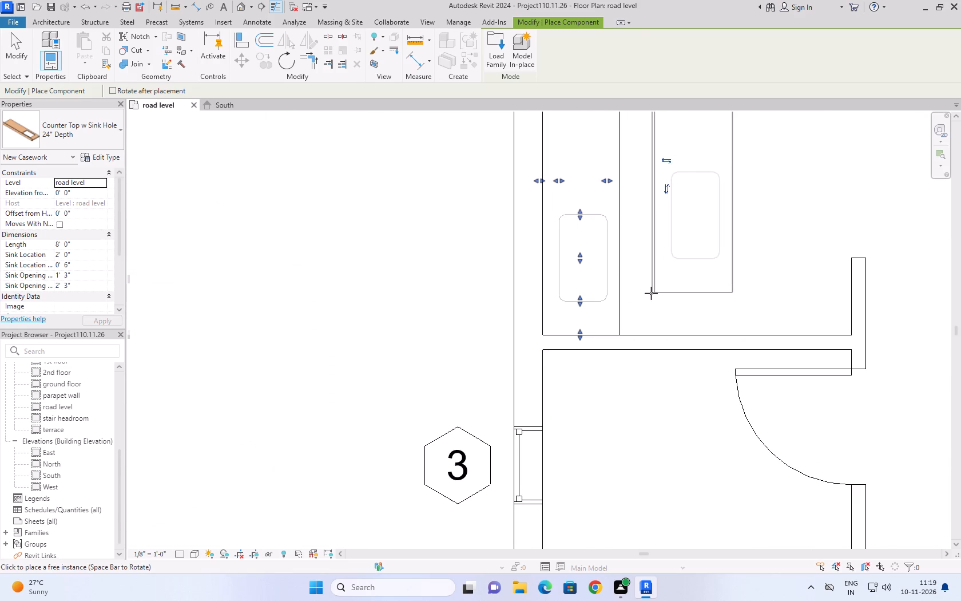
scroll(651, 295, "down", 5)
key("Escape")
key("Escape")
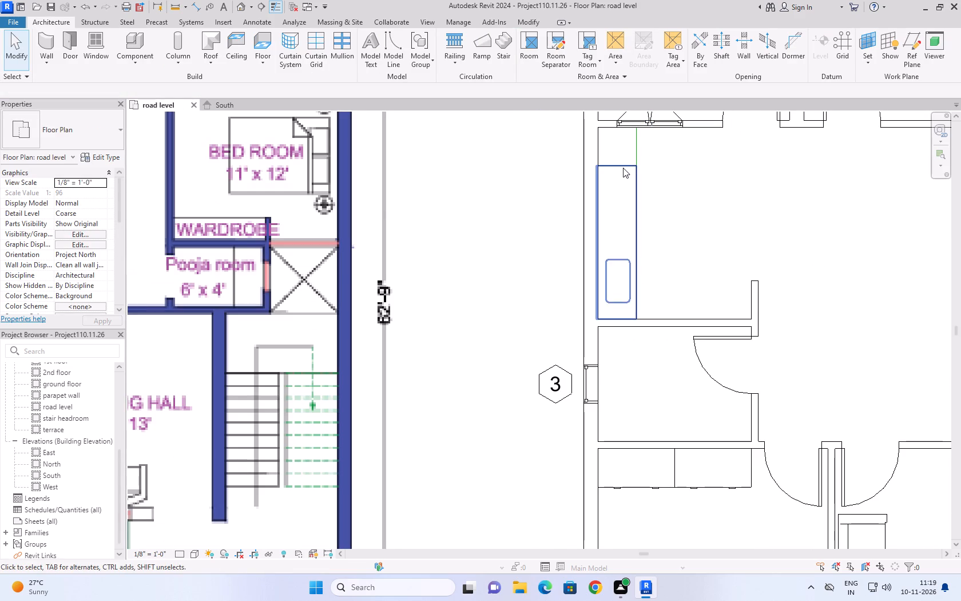
Stretch the counter top's north end to the kitchen's north wall.
left_click(623, 167)
left_click_drag(615, 163, 610, 130)
key("Escape")
Save the project.
scroll(707, 222, "down", 4)
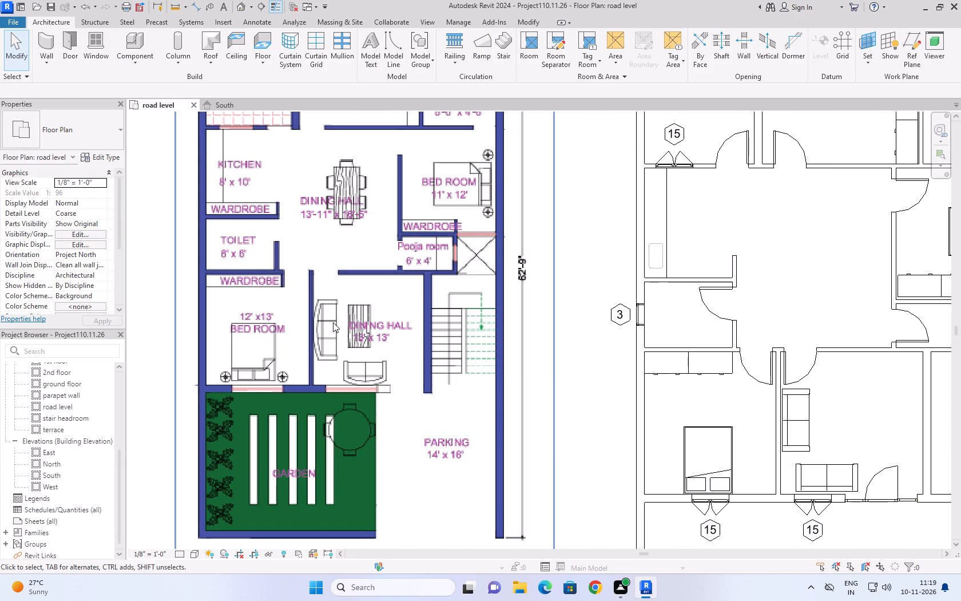
key("ctrl+s")
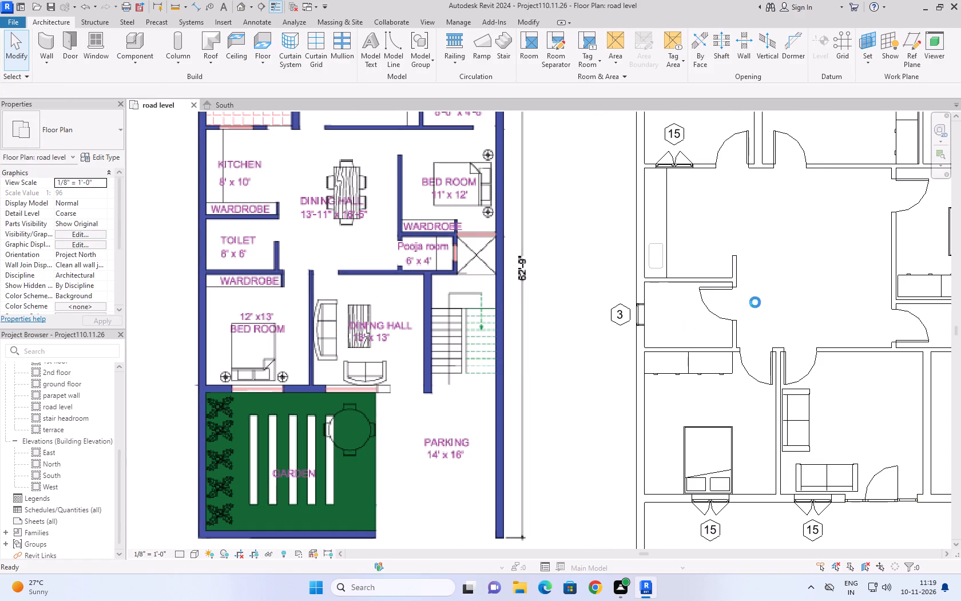
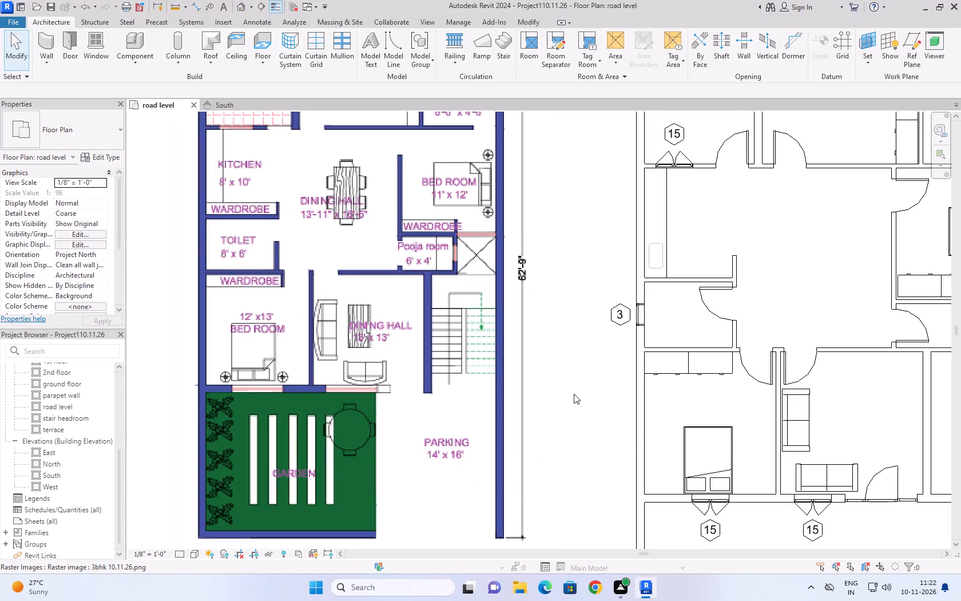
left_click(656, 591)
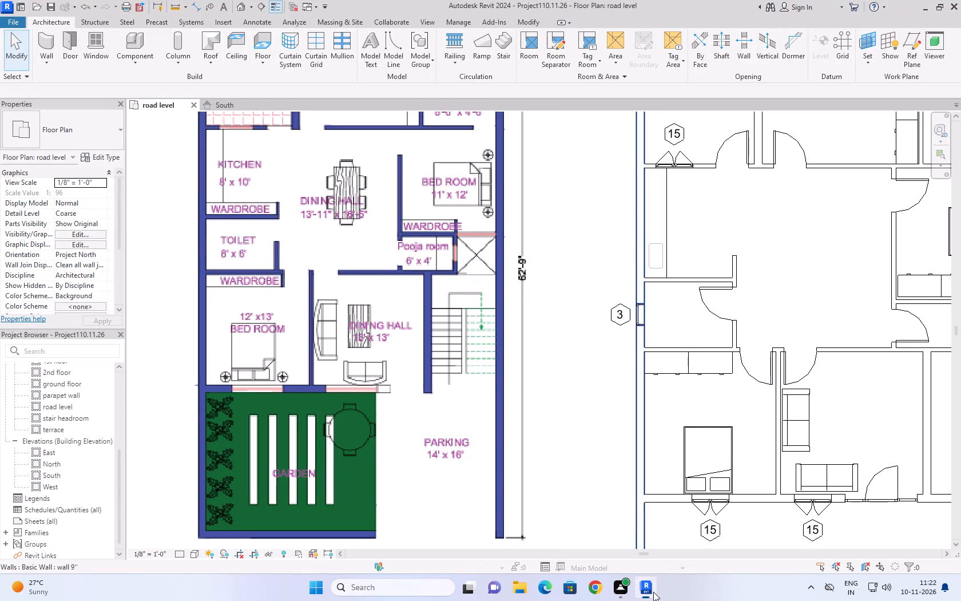
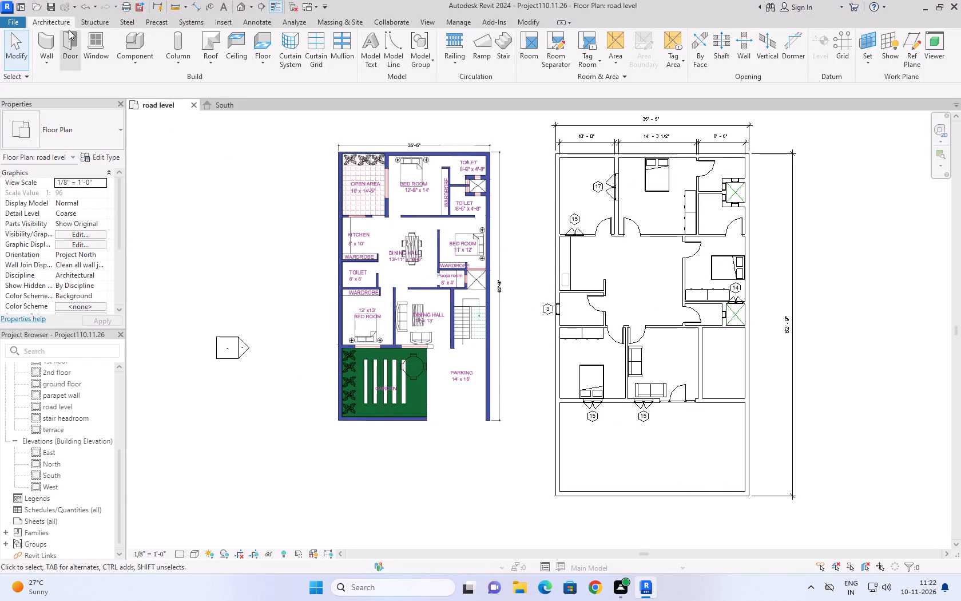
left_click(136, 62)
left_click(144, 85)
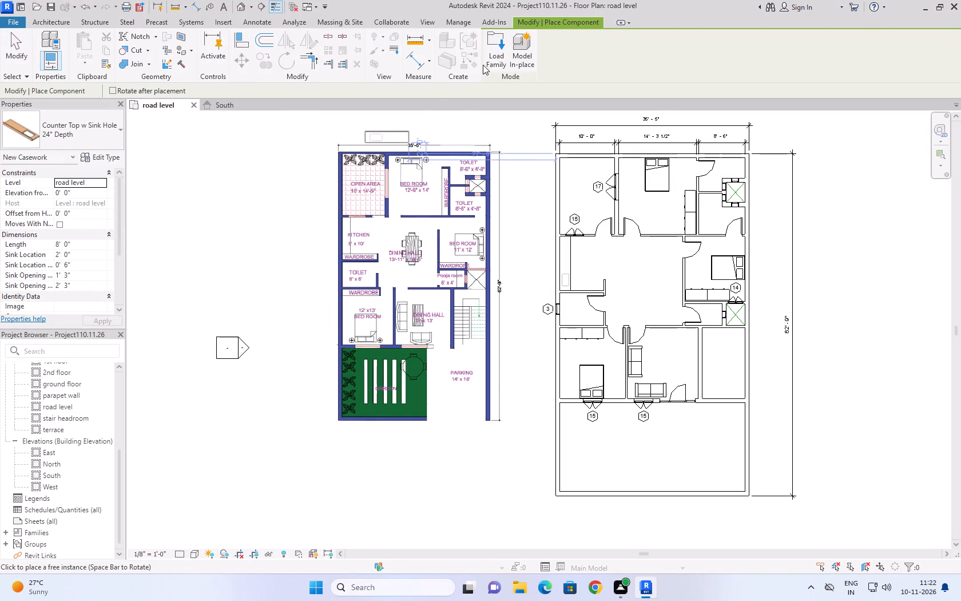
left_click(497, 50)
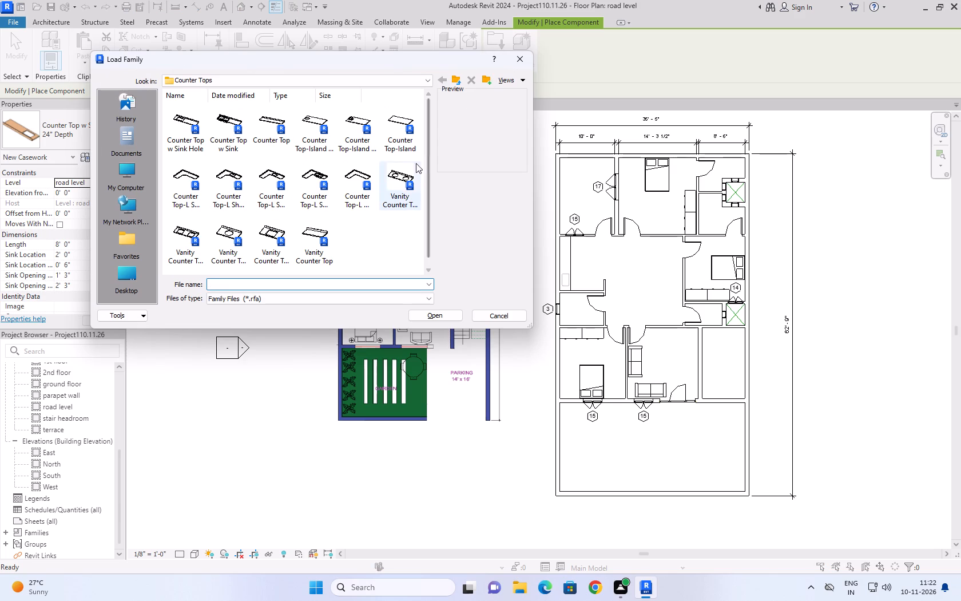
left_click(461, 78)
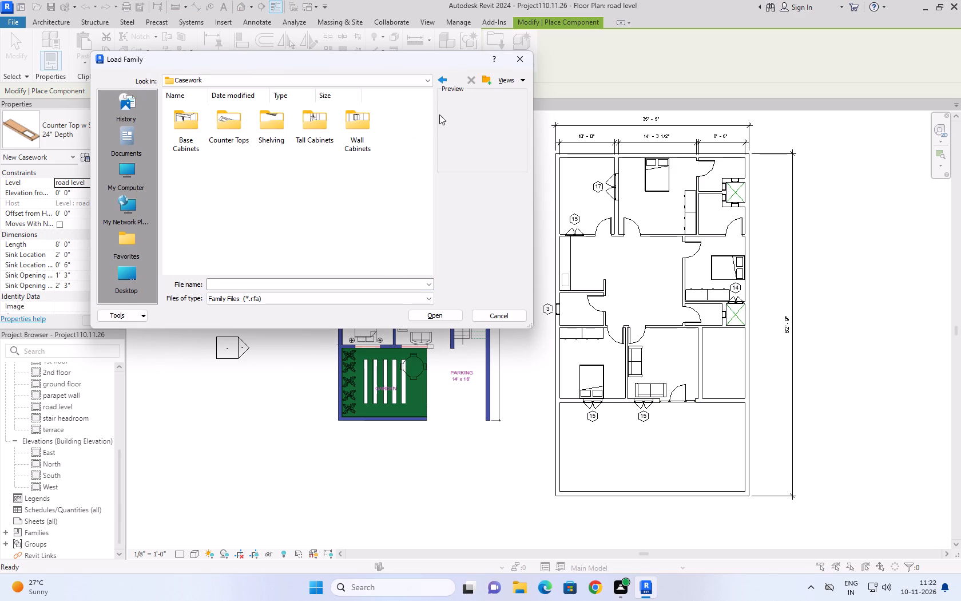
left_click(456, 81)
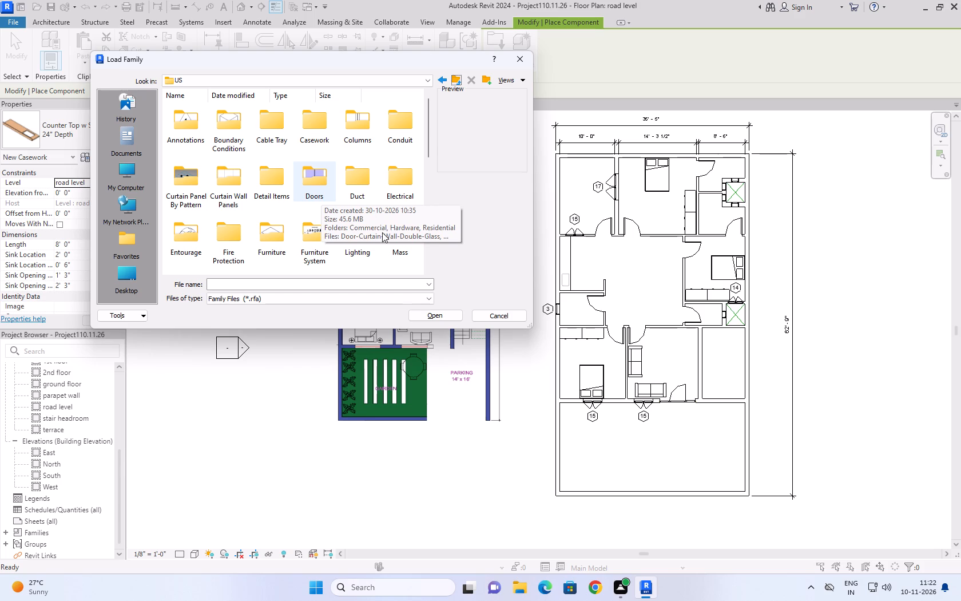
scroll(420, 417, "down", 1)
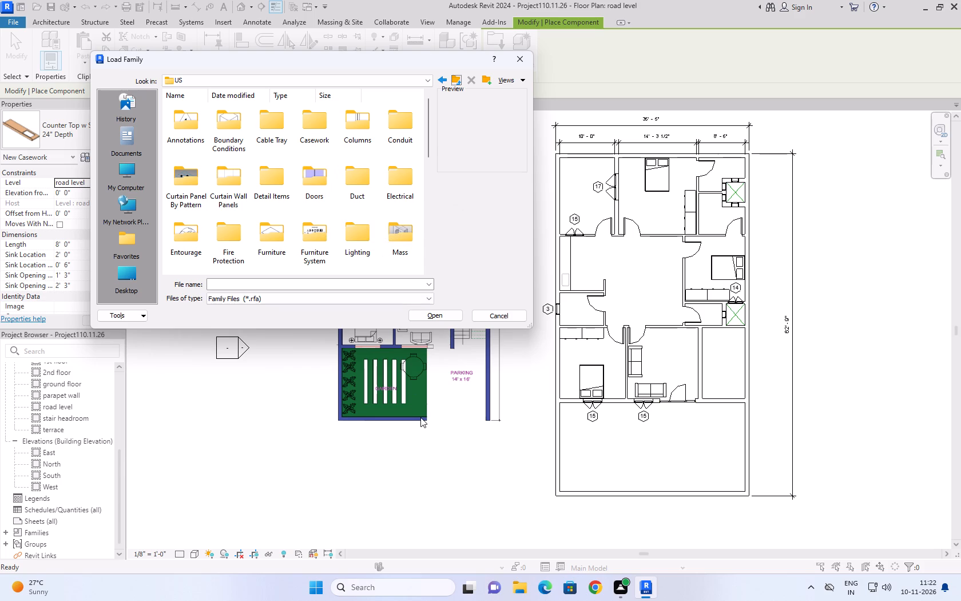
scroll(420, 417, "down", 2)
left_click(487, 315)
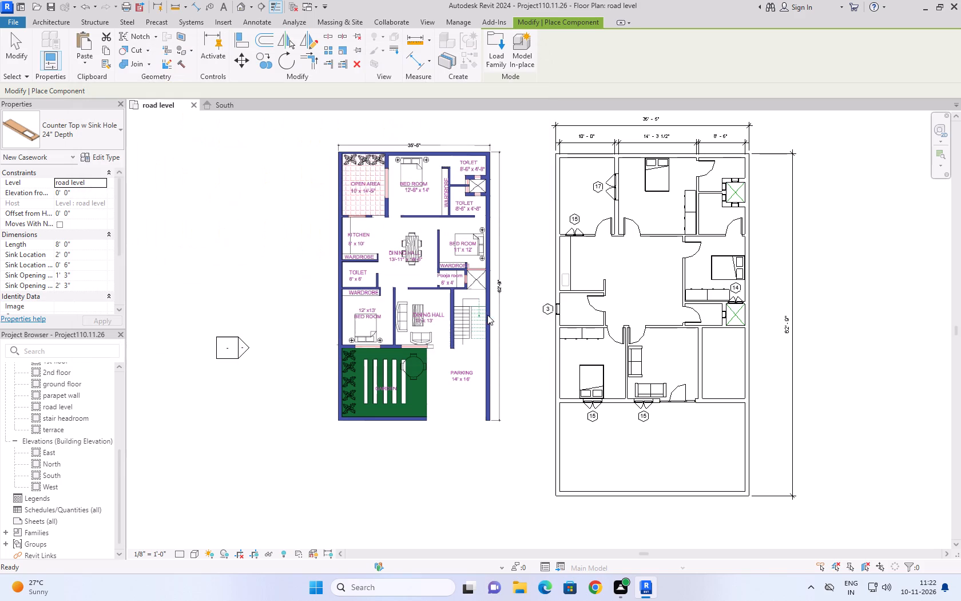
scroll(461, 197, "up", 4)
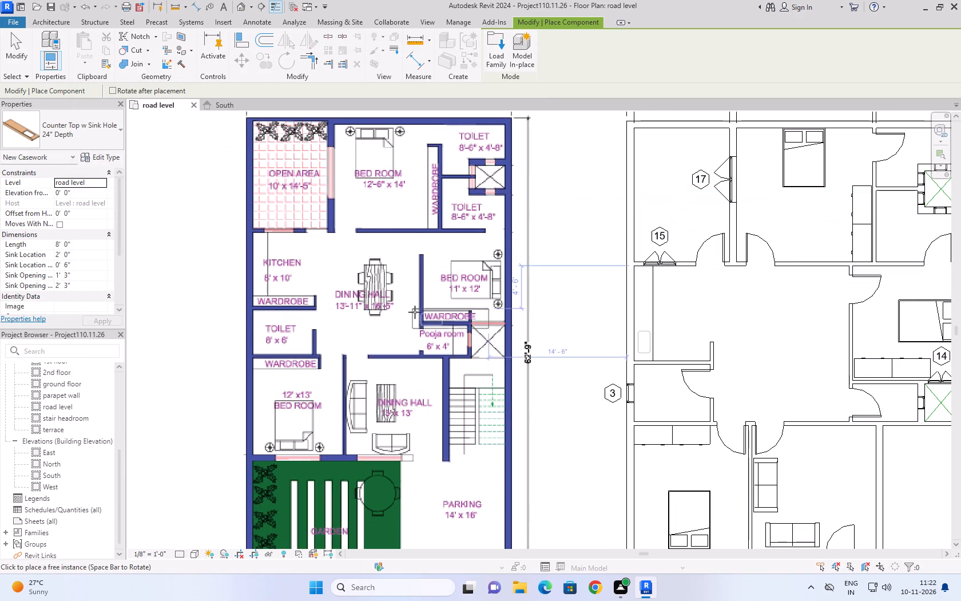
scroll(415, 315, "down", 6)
Load the Table-Conference2 w Chairs family from the Furniture Tables library and place it, rotated 90 degrees, in the central dining hall.
left_click(493, 55)
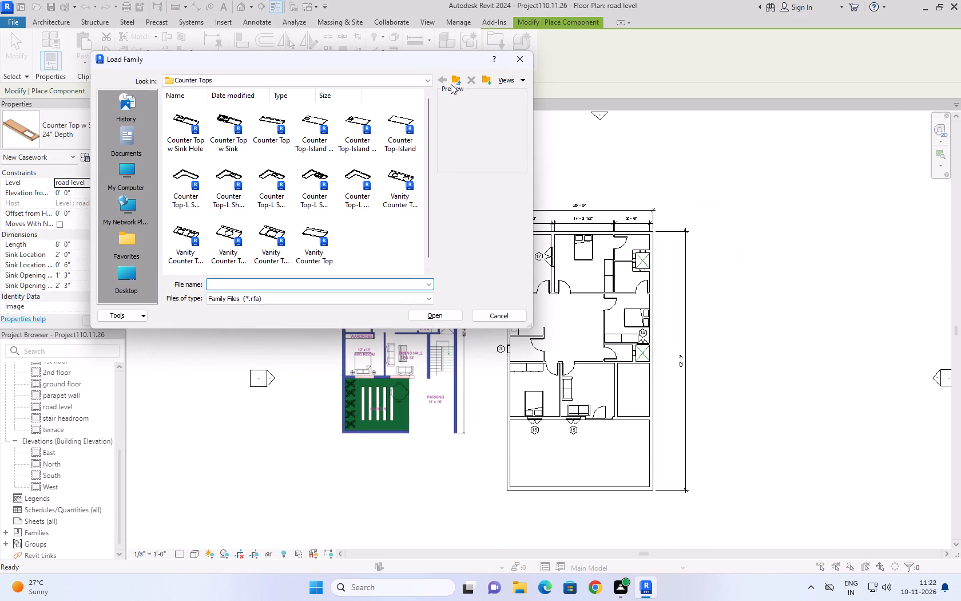
left_click(451, 84)
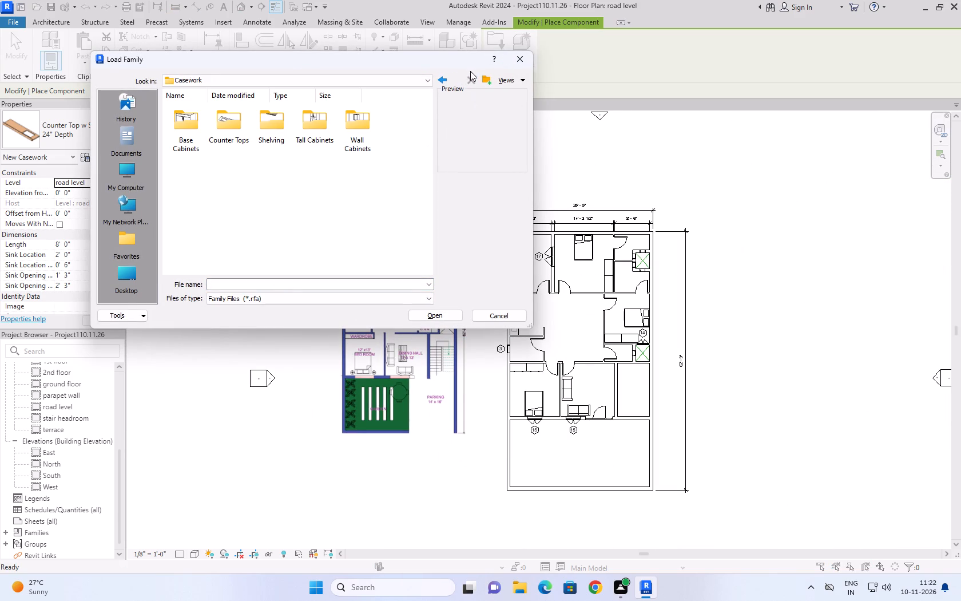
left_click(461, 81)
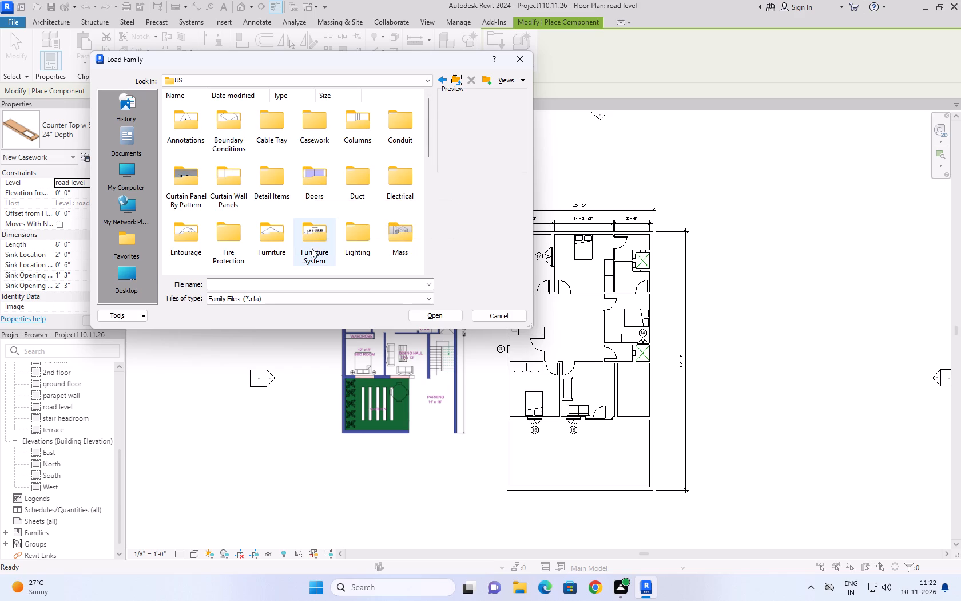
double_click(282, 247)
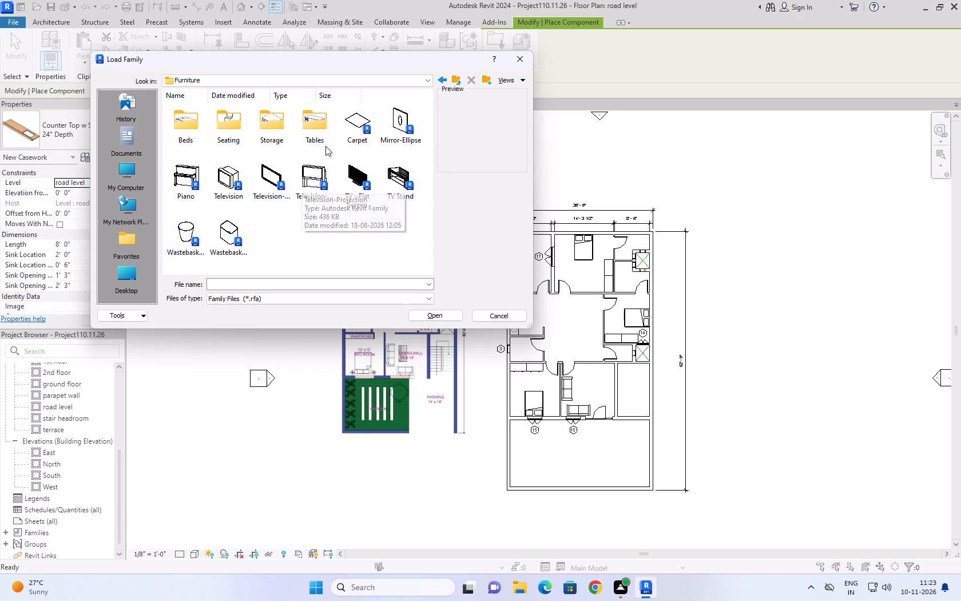
double_click(322, 125)
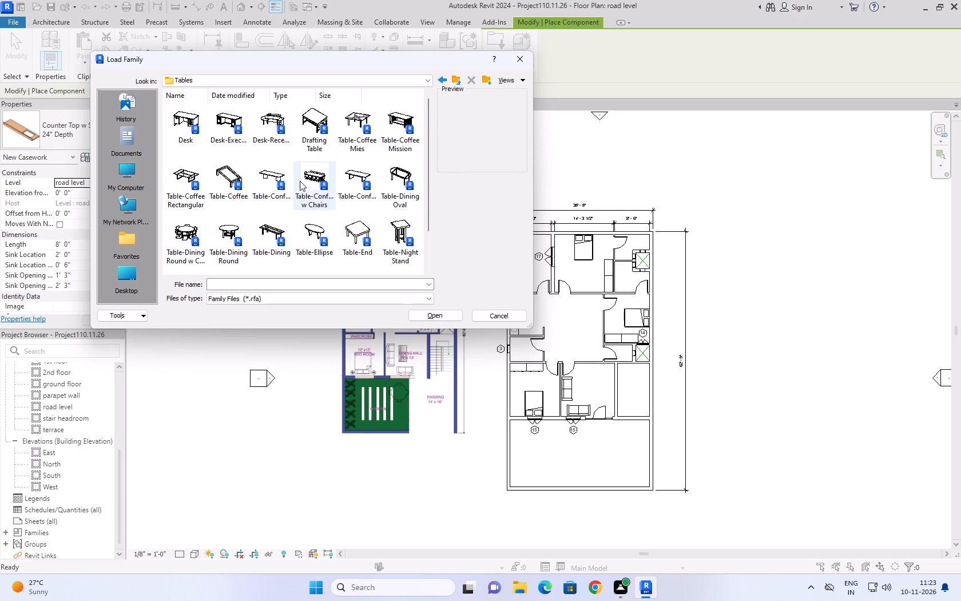
left_click(311, 173)
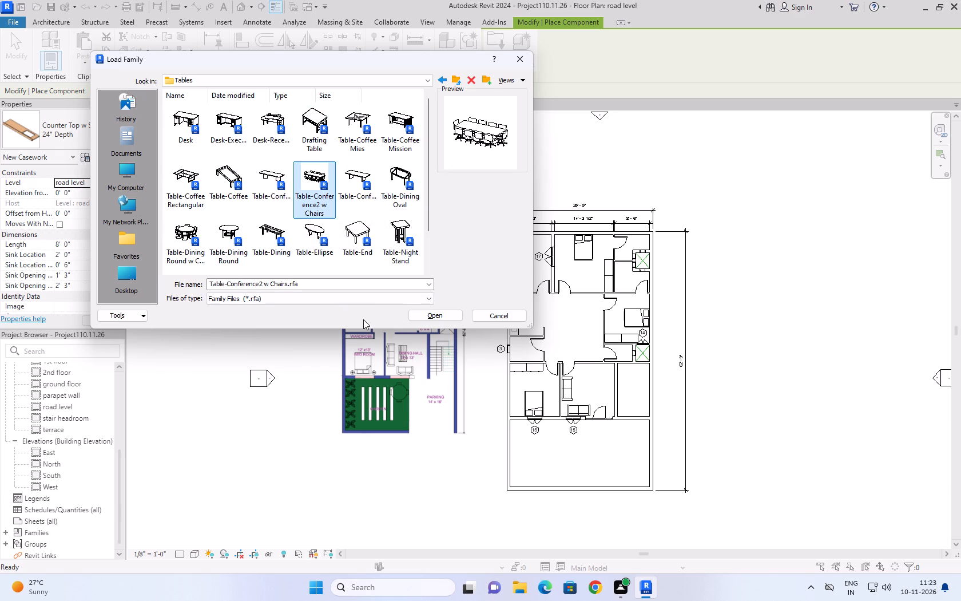
left_click(430, 311)
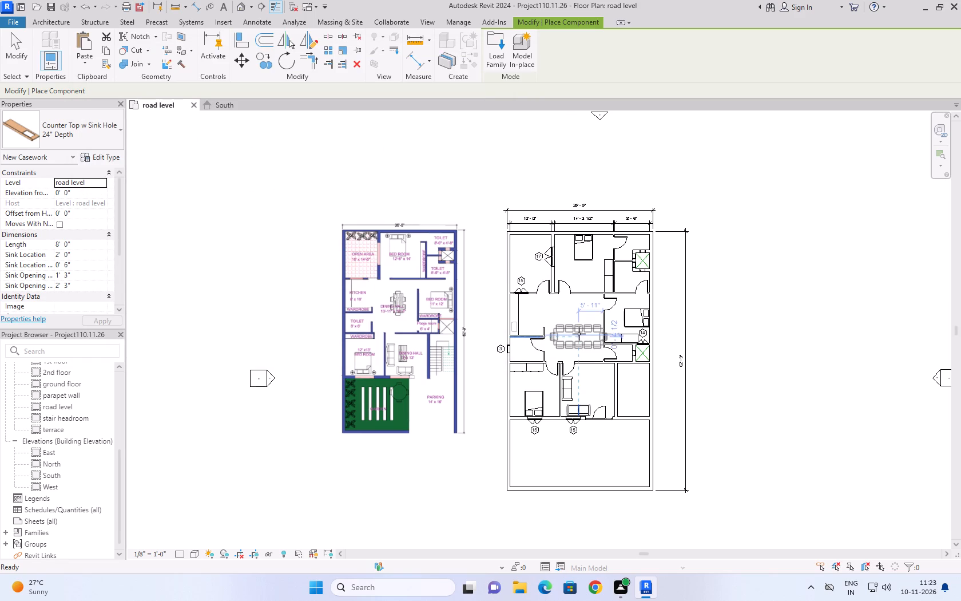
scroll(571, 322, "up", 4)
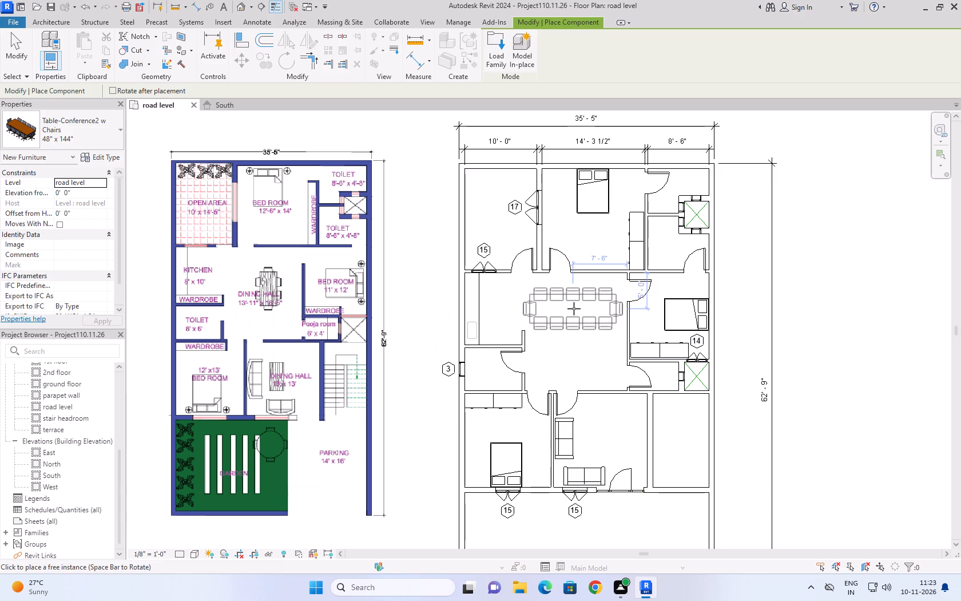
key("space")
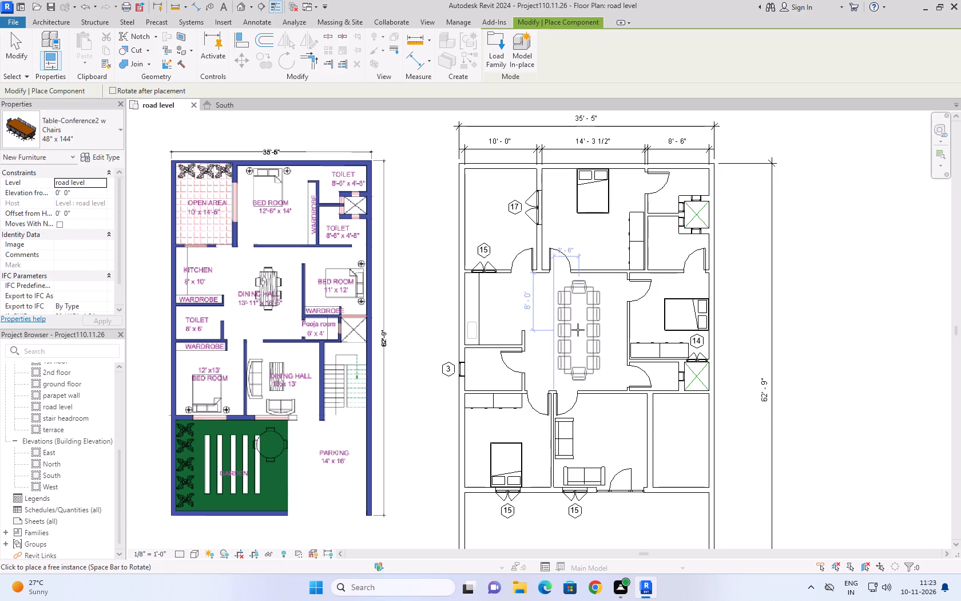
left_click(578, 330)
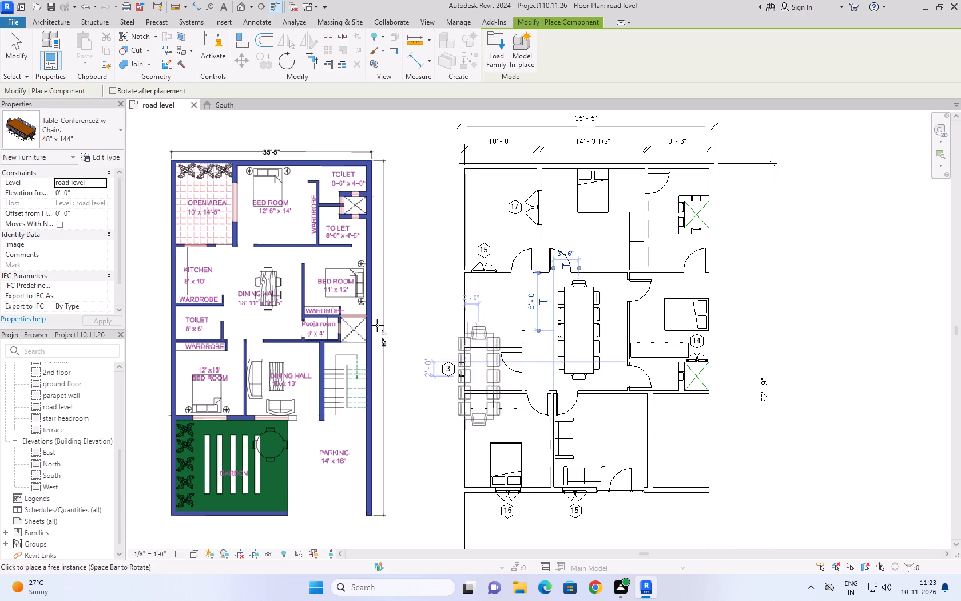
Set the number of chairs to 6 in the type properties of the 48" x 144" conference table.
left_click(93, 156)
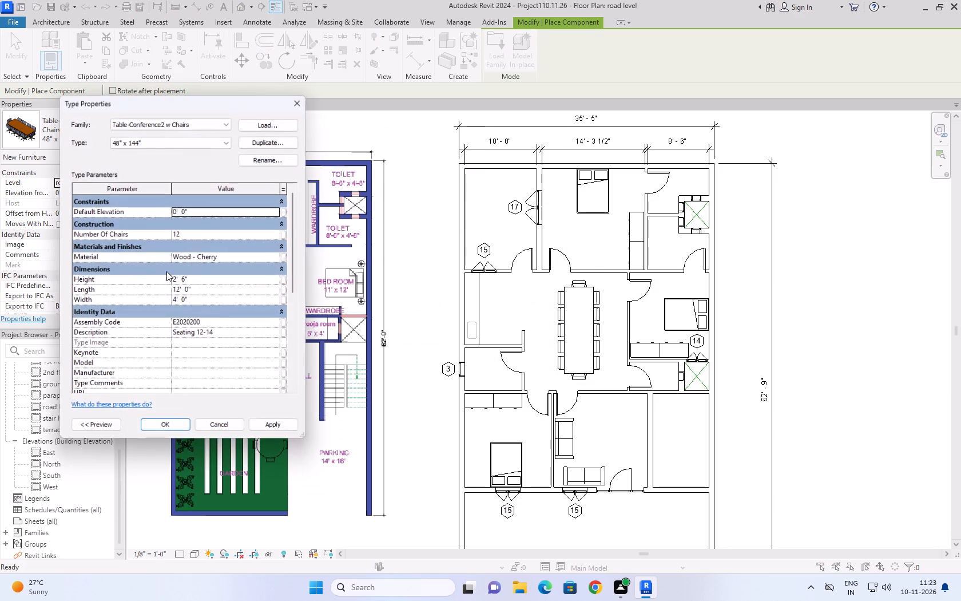
left_click(236, 235)
type("56")
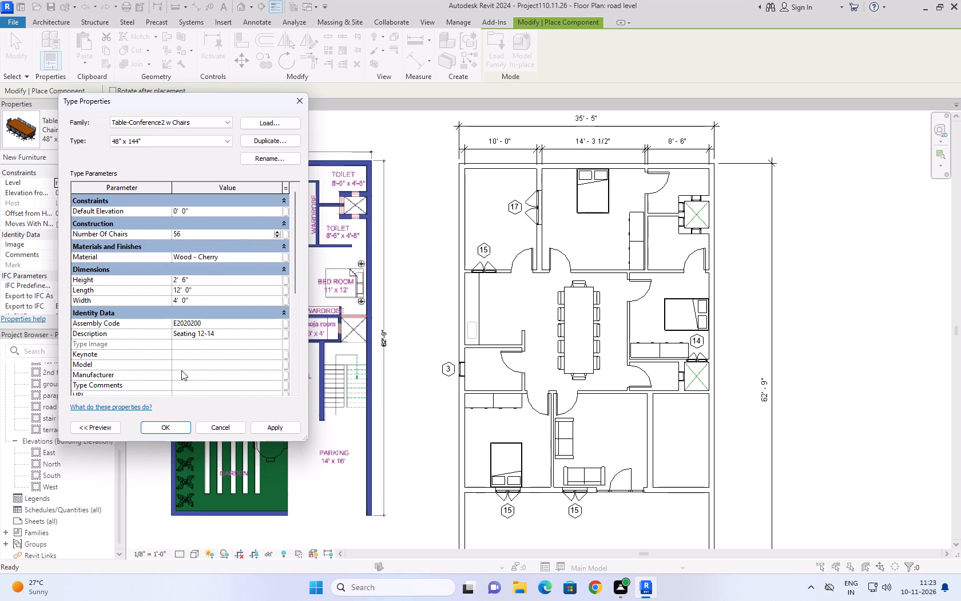
left_click(266, 428)
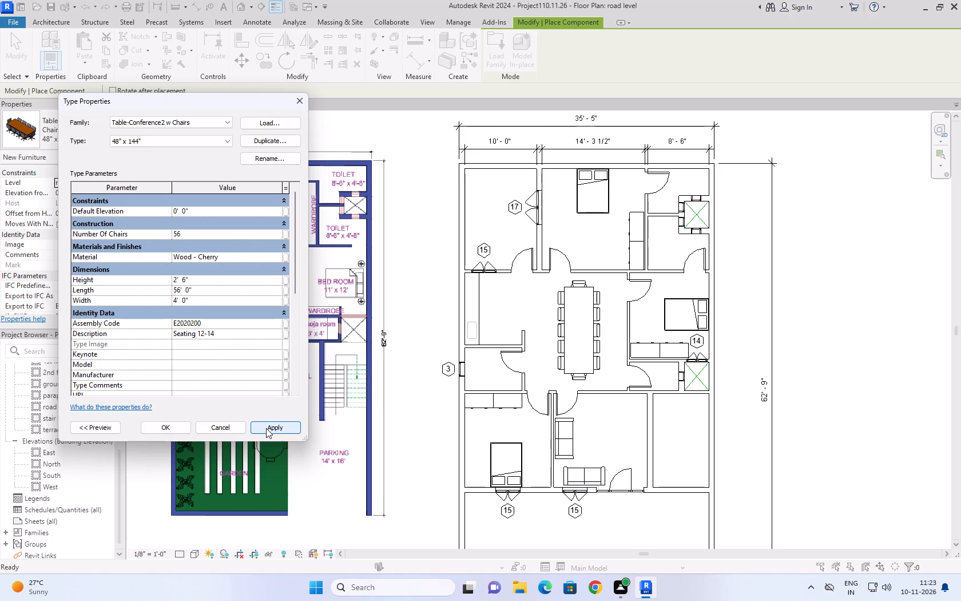
left_click(191, 234)
key("6")
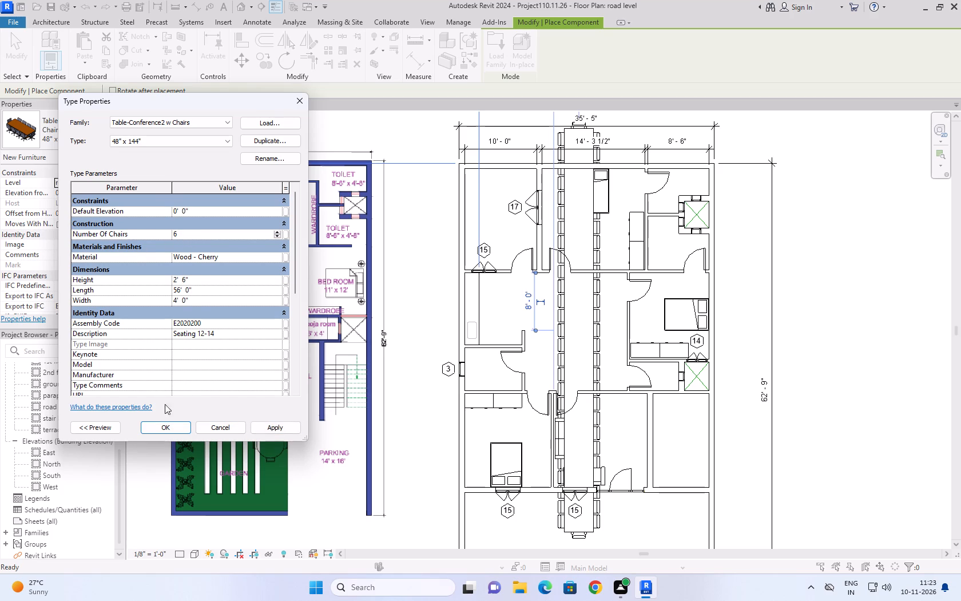
left_click(283, 428)
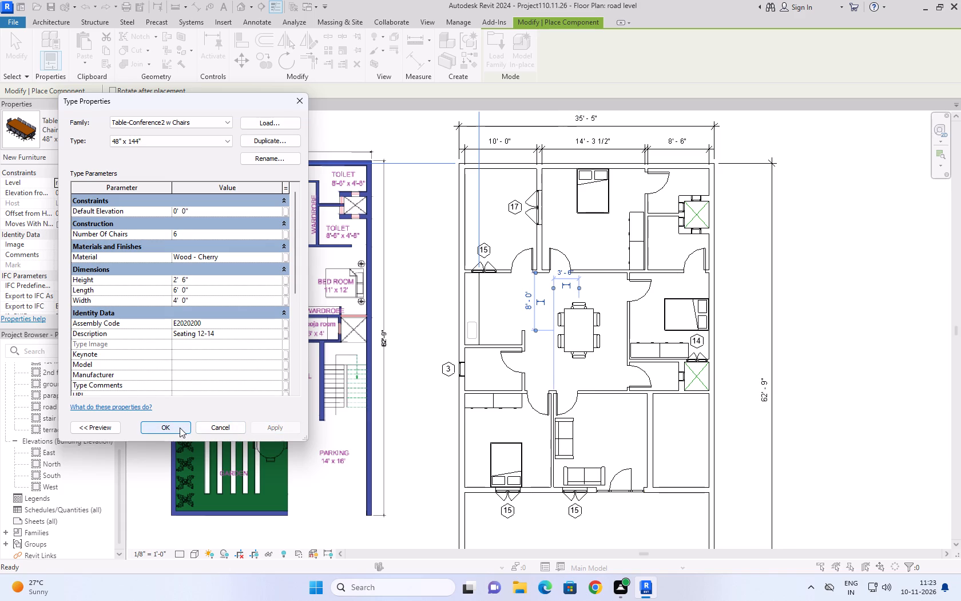
left_click(180, 428)
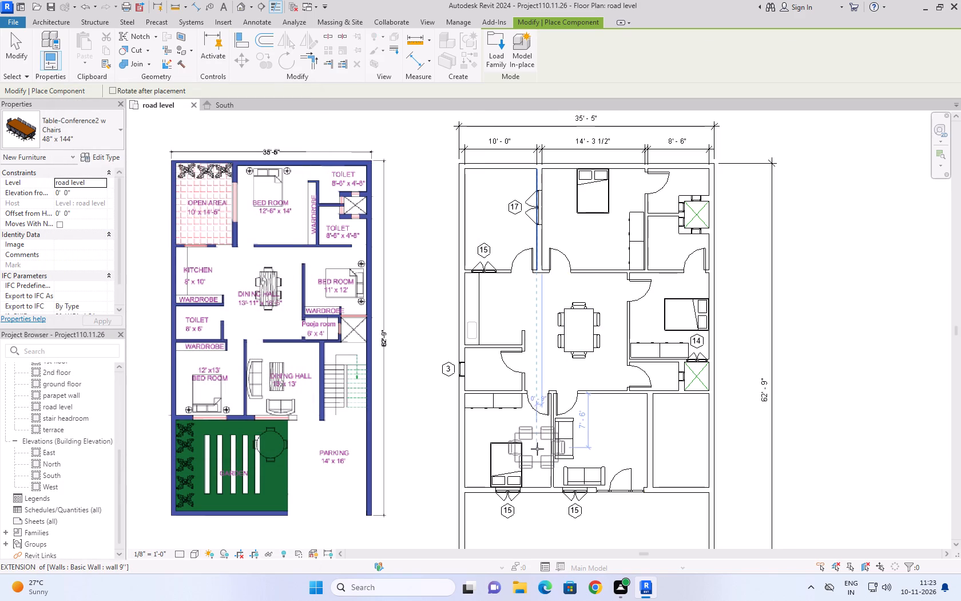
key("Escape")
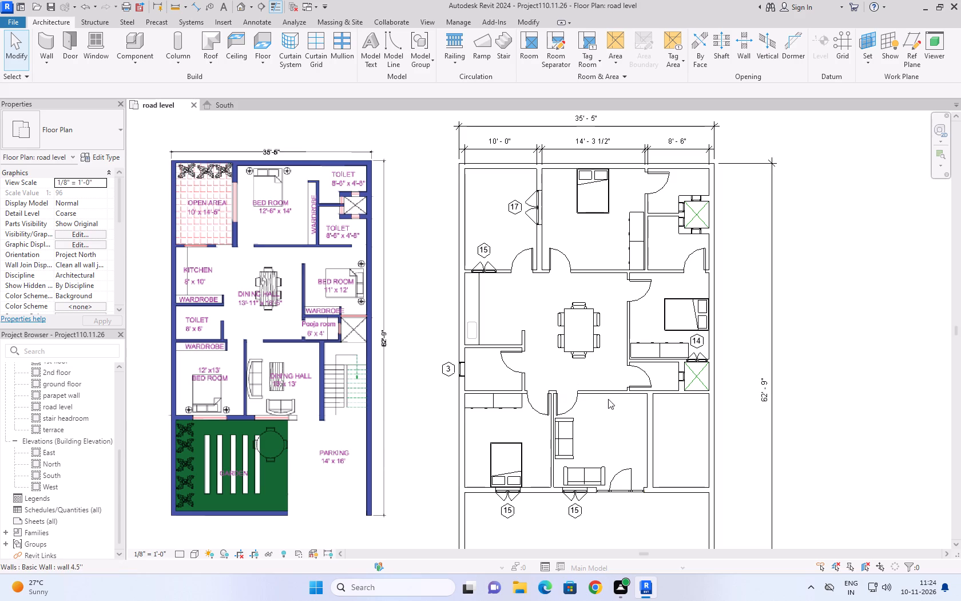
Load the Table-Coffee Mission family and place the 44" x 20" table, rotated 90 degrees, near the two sofas.
scroll(605, 410, "down", 3)
scroll(590, 499, "up", 4)
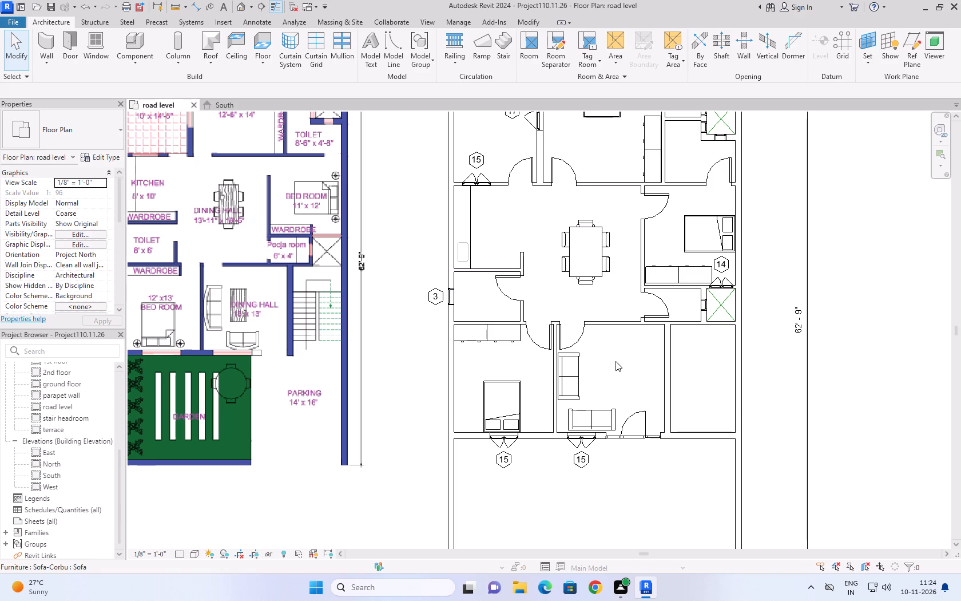
scroll(612, 377, "down", 3)
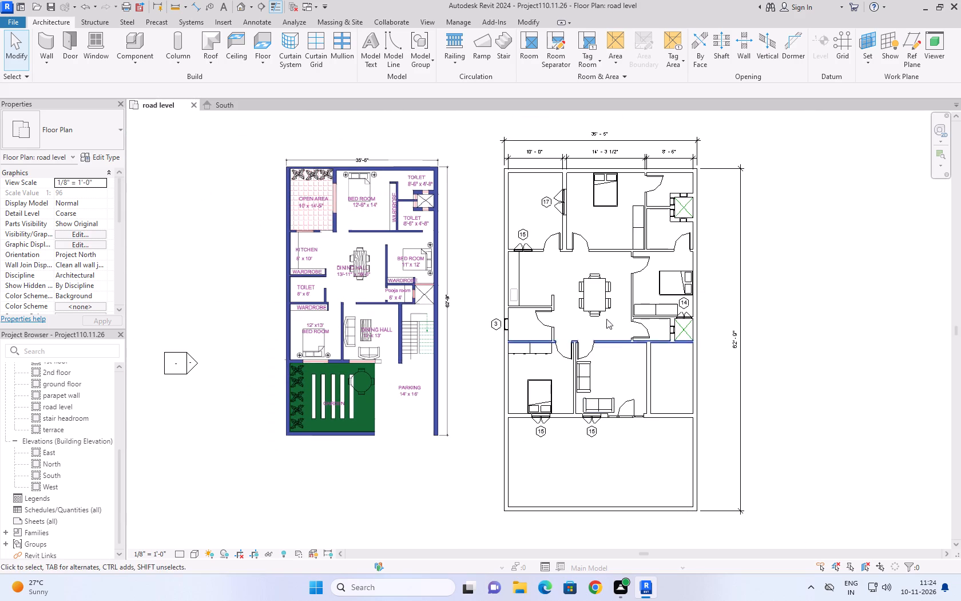
left_click(128, 73)
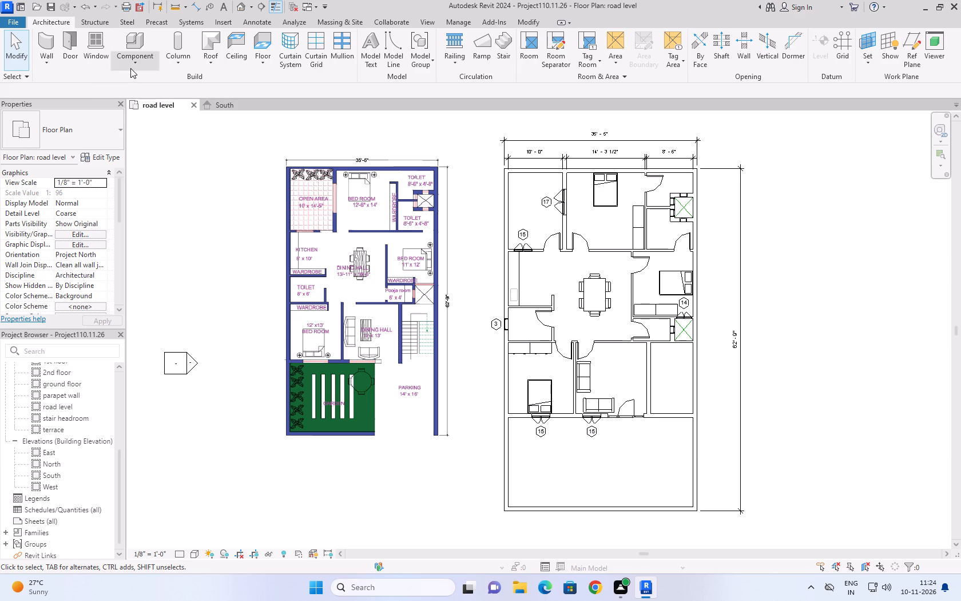
left_click(130, 66)
left_click(141, 76)
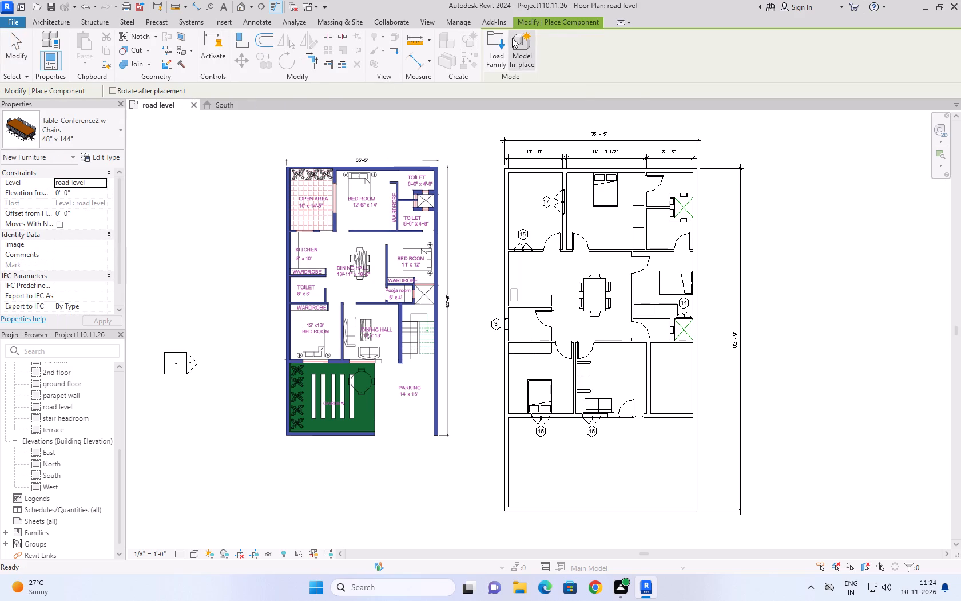
left_click(497, 40)
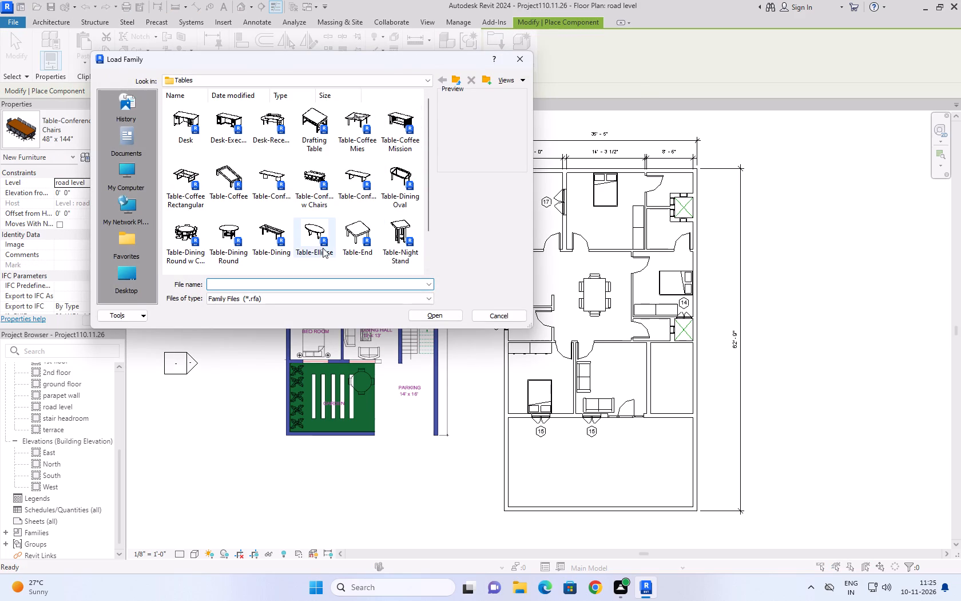
left_click(324, 128)
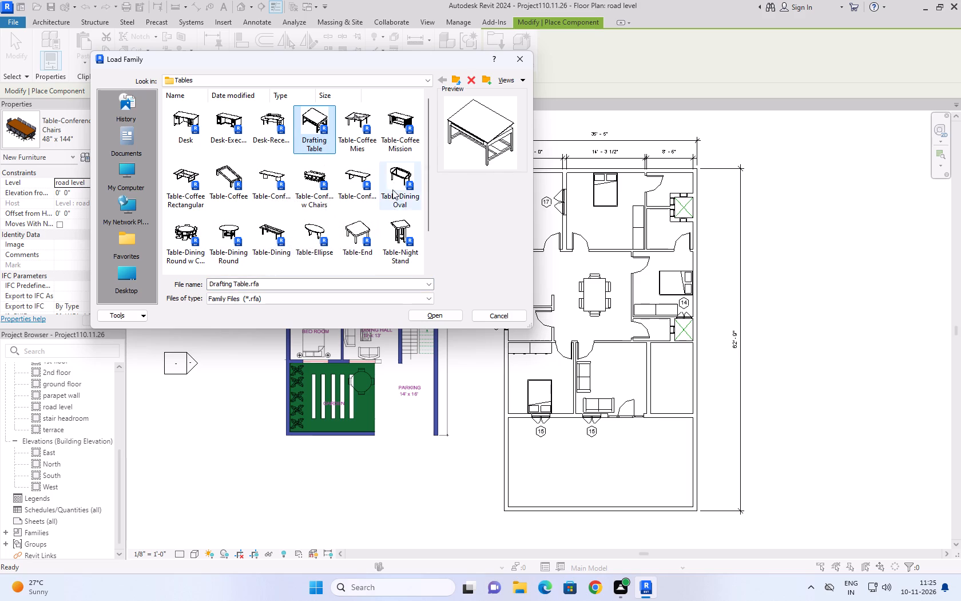
left_click(392, 135)
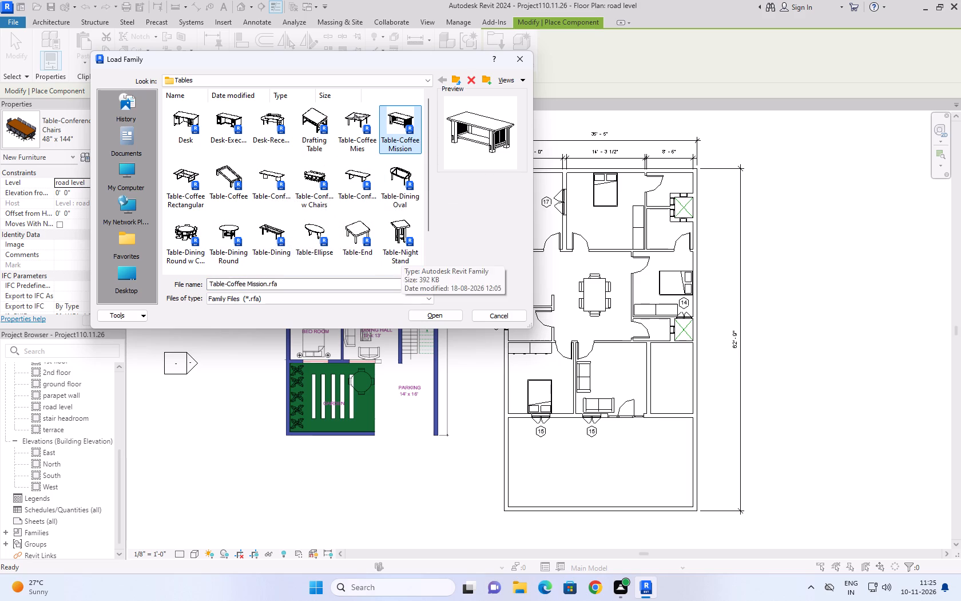
left_click(421, 314)
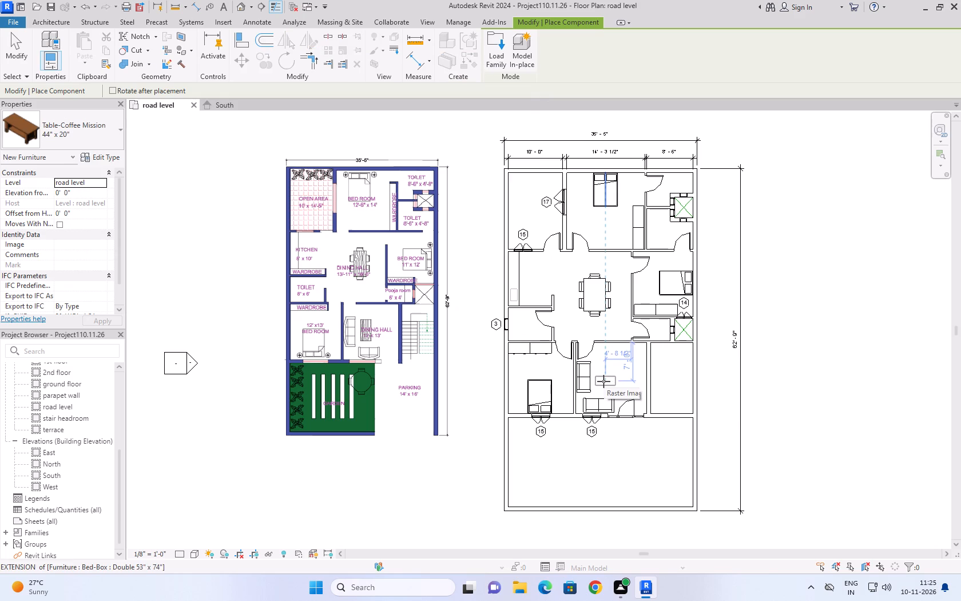
key("space")
left_click(603, 381)
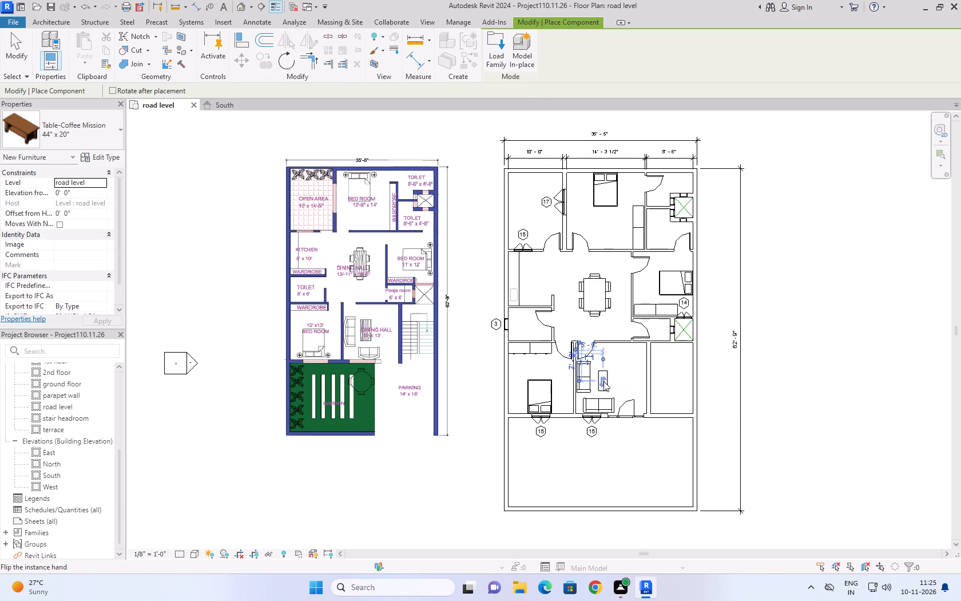
Switch to the South elevation view.
left_click(245, 106)
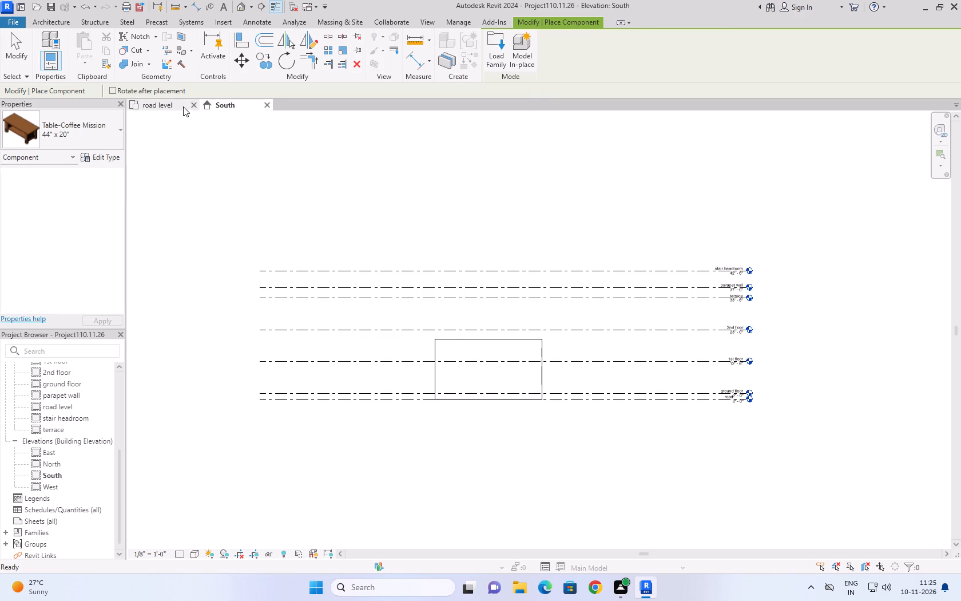
Return to the road level floor plan and end the coffee table placement.
left_click(168, 105)
left_click(230, 110)
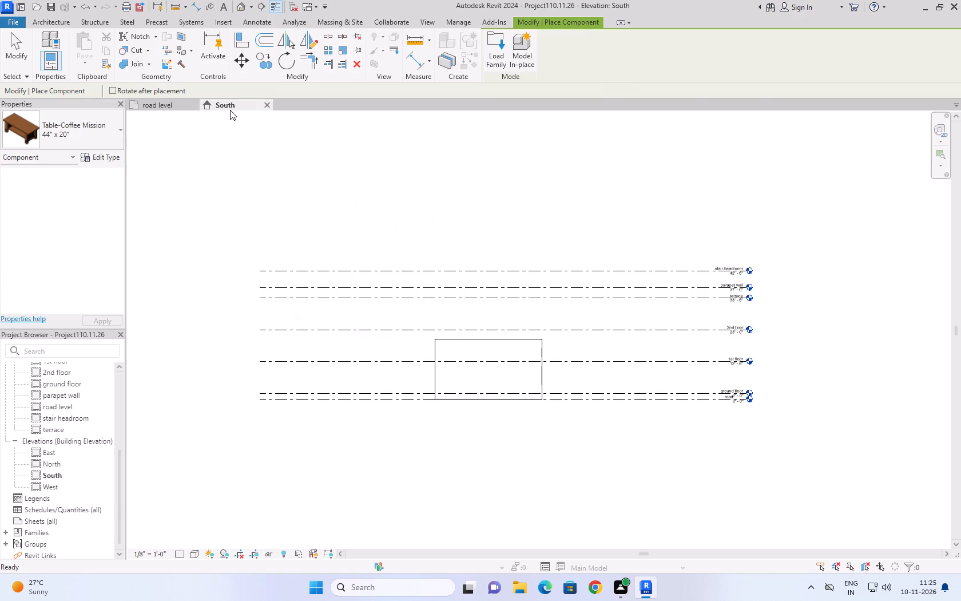
left_click(168, 105)
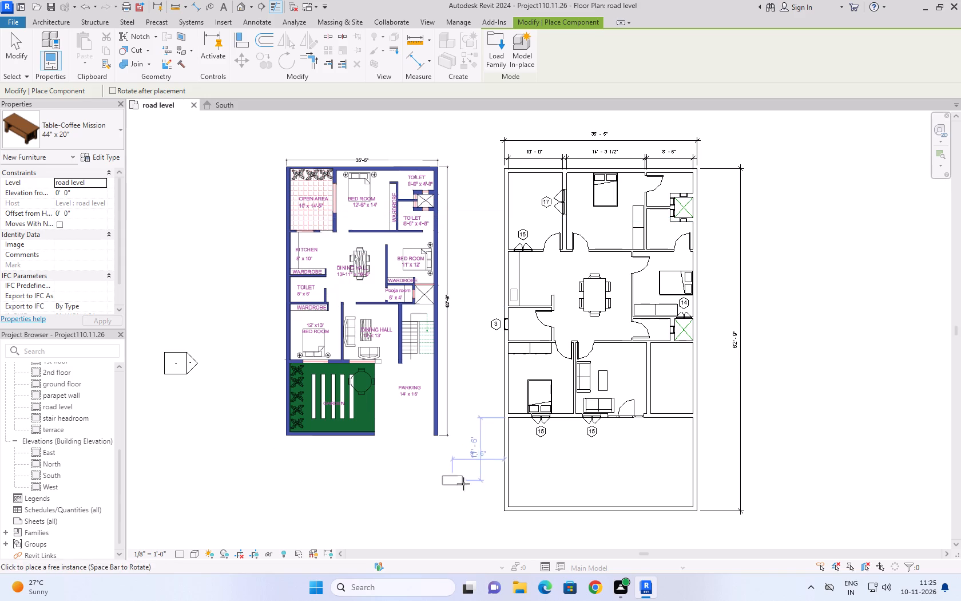
left_click(23, 53)
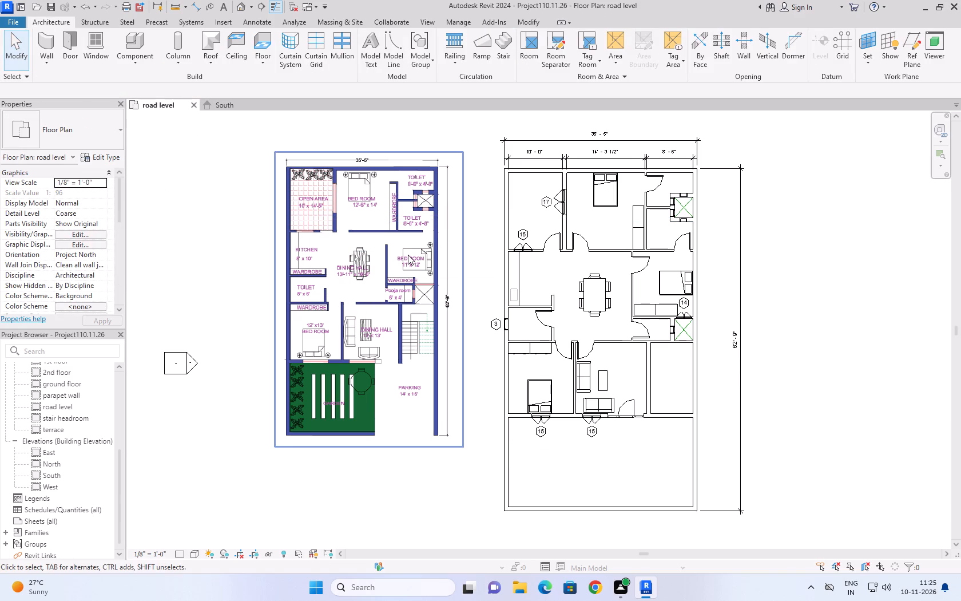
scroll(531, 221, "up", 1)
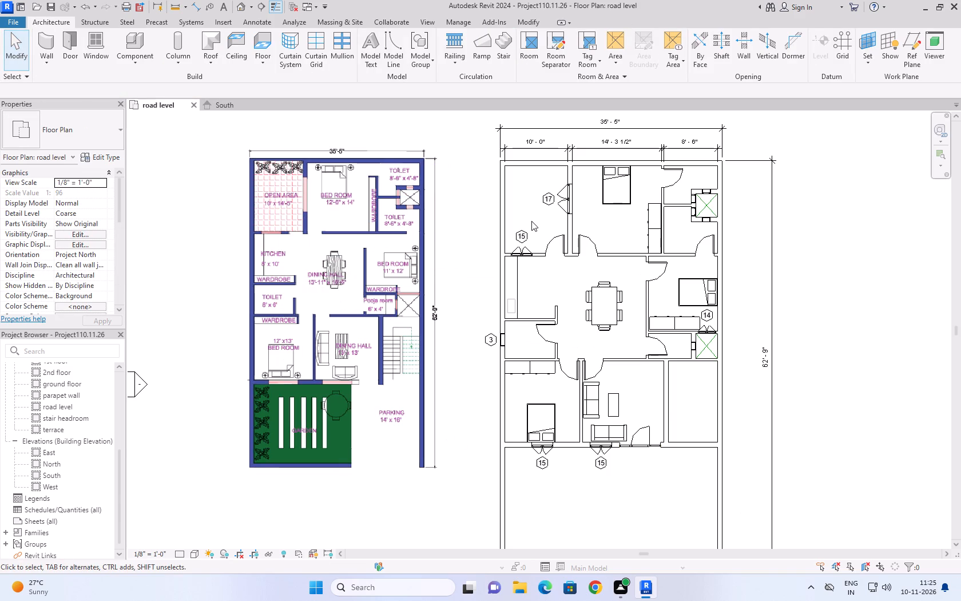
scroll(531, 221, "up", 1)
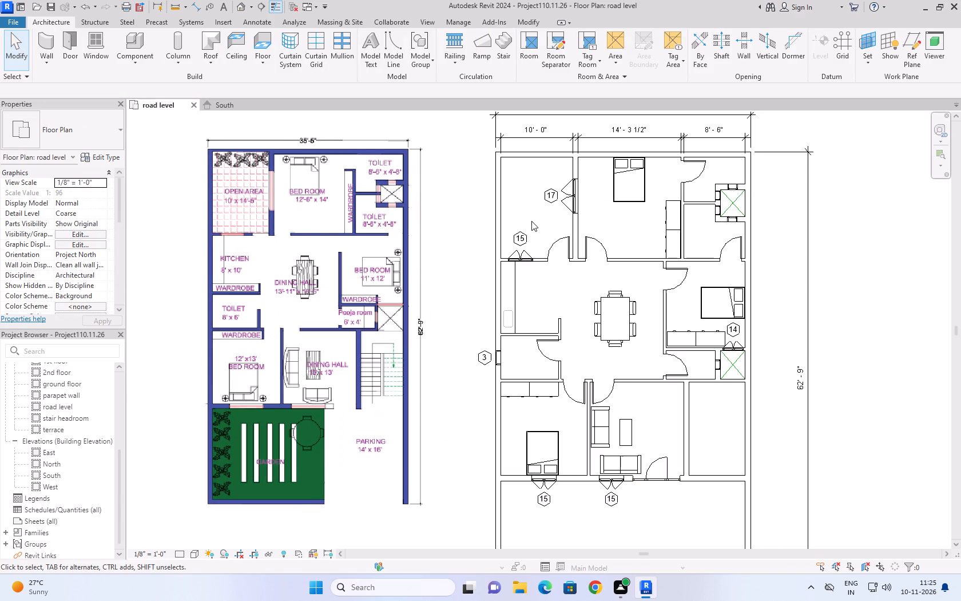
scroll(531, 221, "down", 1)
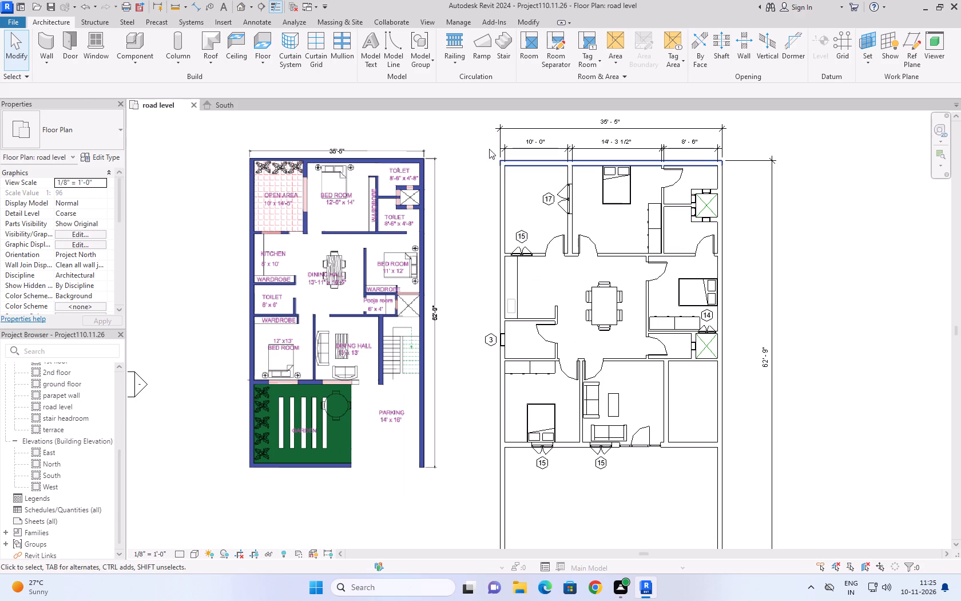
left_click(22, 49)
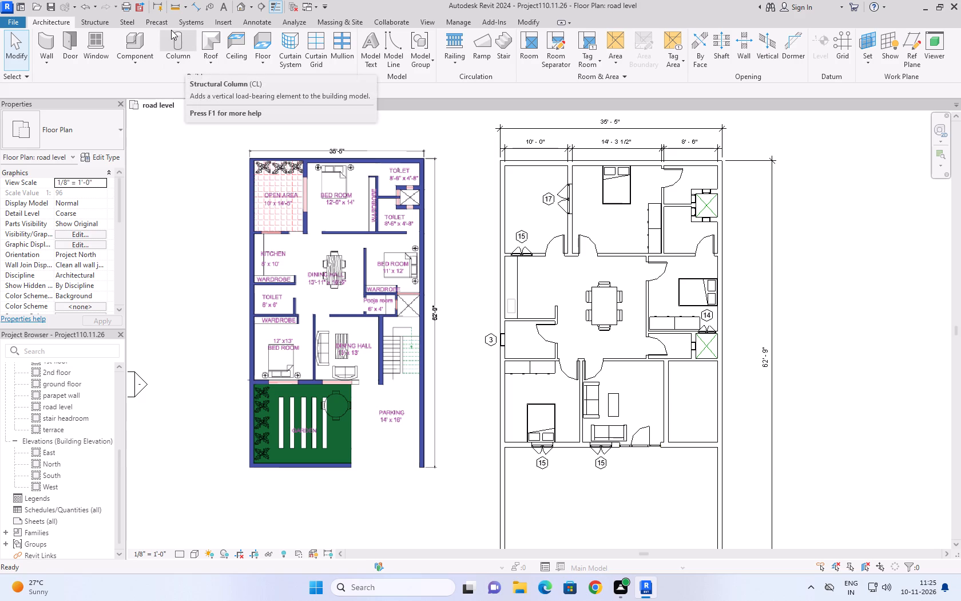
Load the RPC Shrub family from the Planting folder of the US library as a component.
left_click(143, 61)
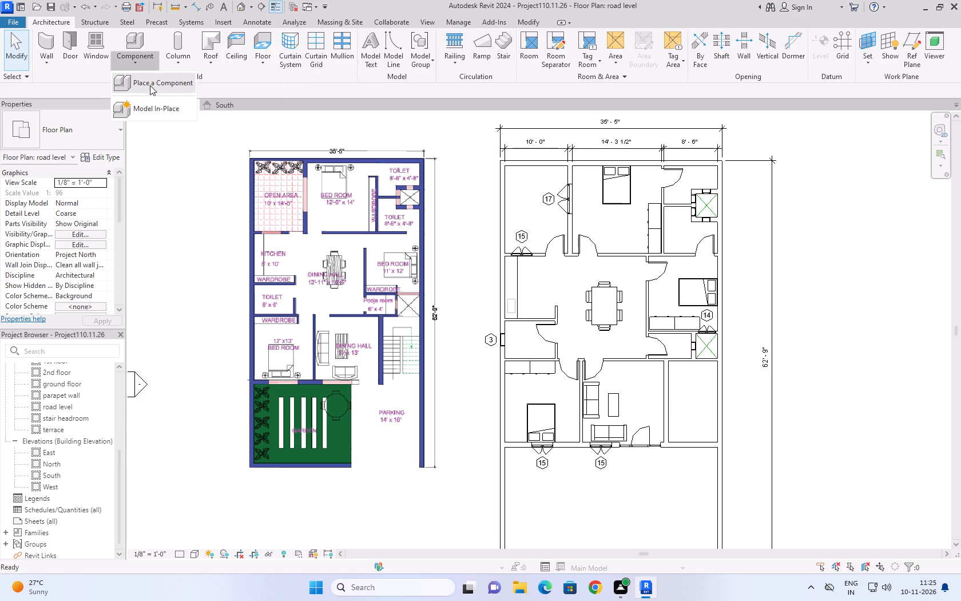
left_click(151, 88)
left_click(501, 39)
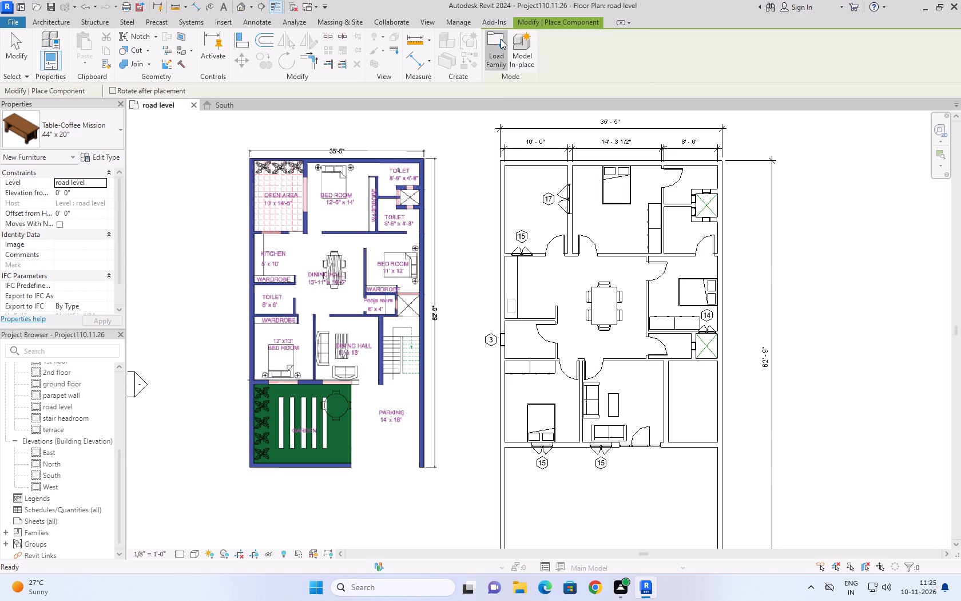
left_click(456, 77)
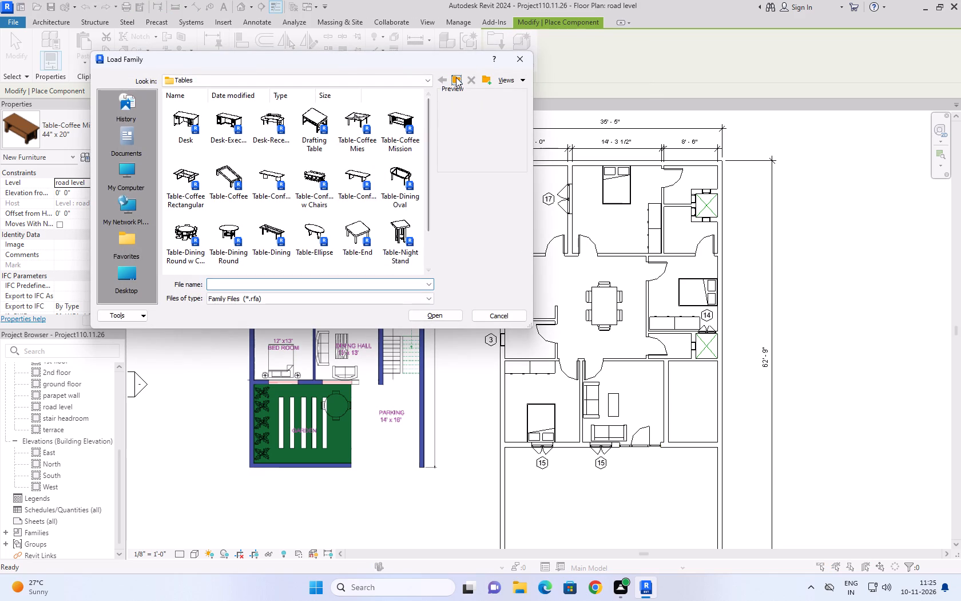
left_click(451, 80)
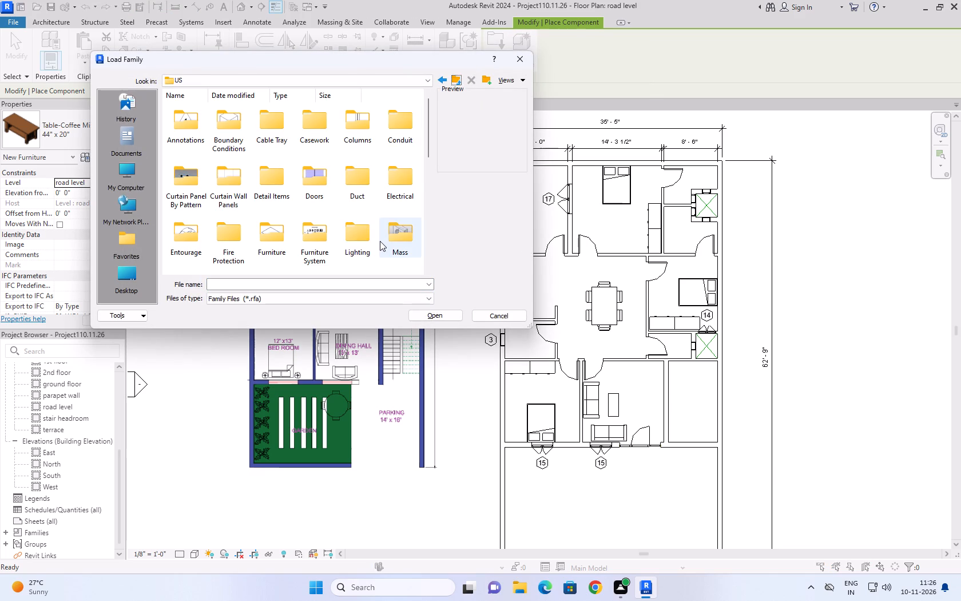
scroll(380, 241, "down", 1)
double_click(367, 211)
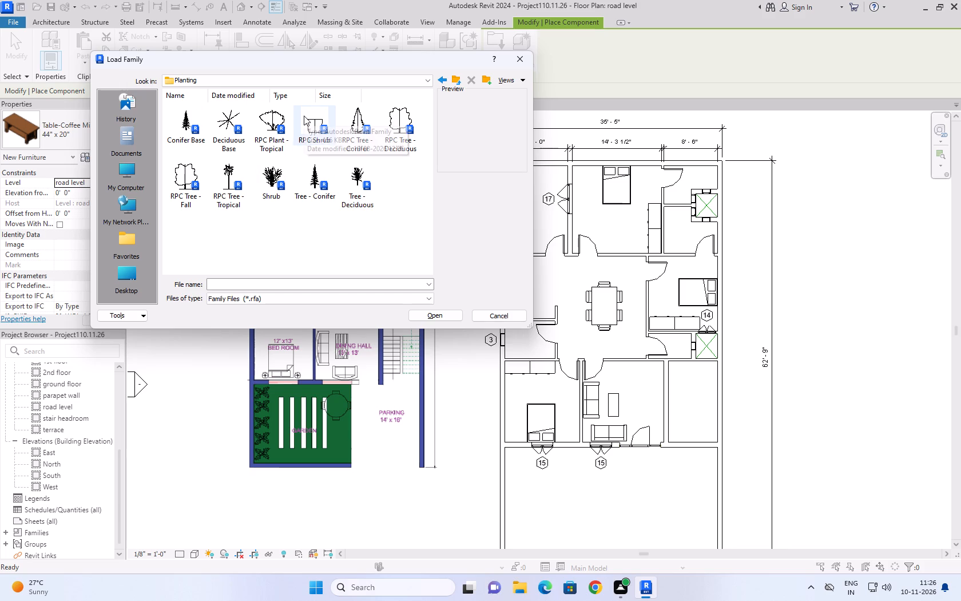
left_click(312, 131)
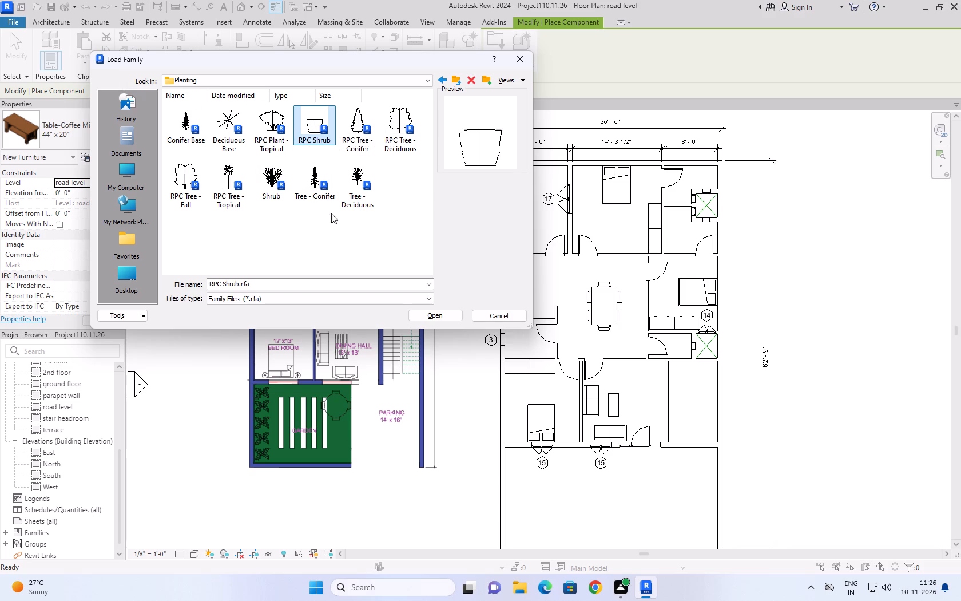
left_click(417, 318)
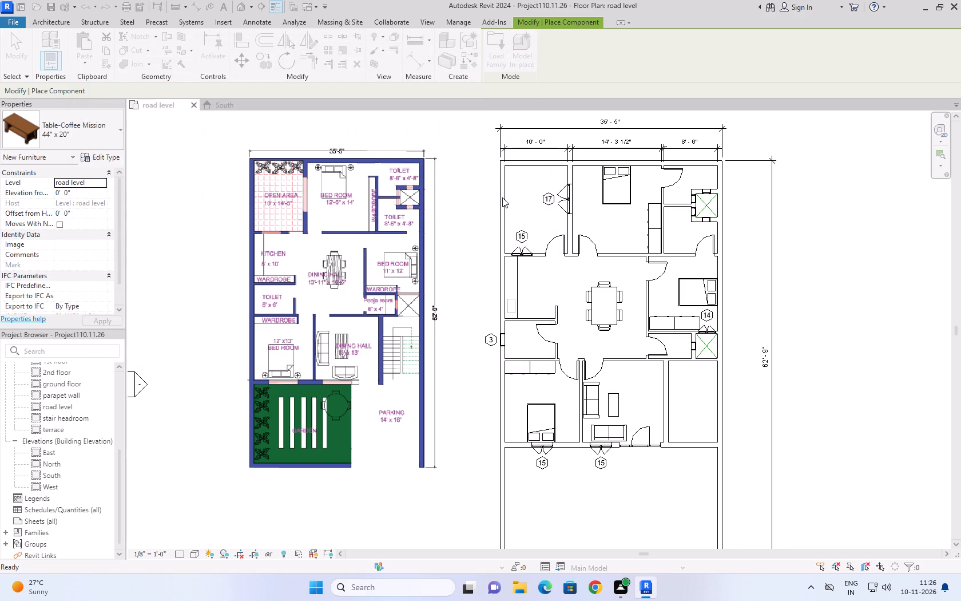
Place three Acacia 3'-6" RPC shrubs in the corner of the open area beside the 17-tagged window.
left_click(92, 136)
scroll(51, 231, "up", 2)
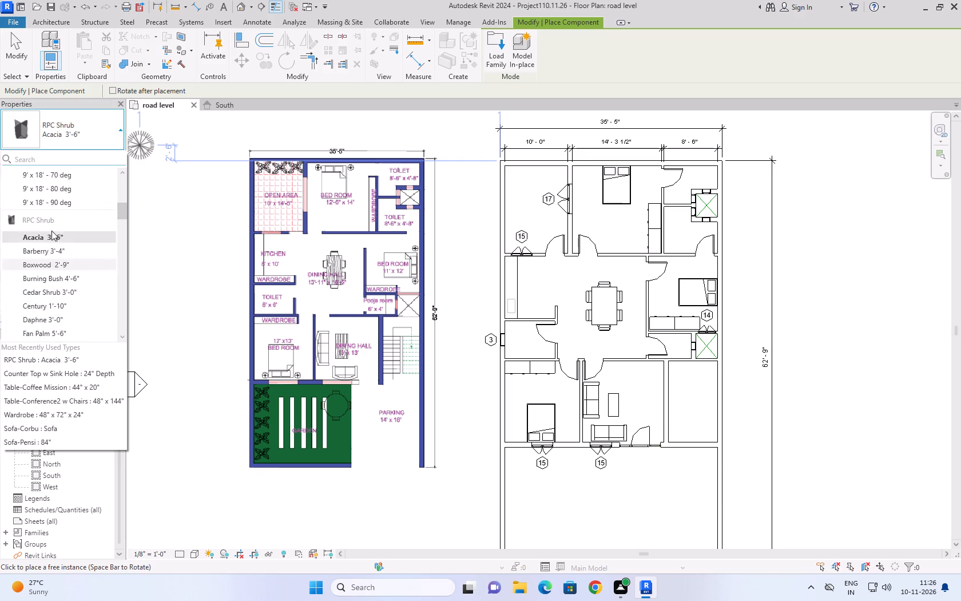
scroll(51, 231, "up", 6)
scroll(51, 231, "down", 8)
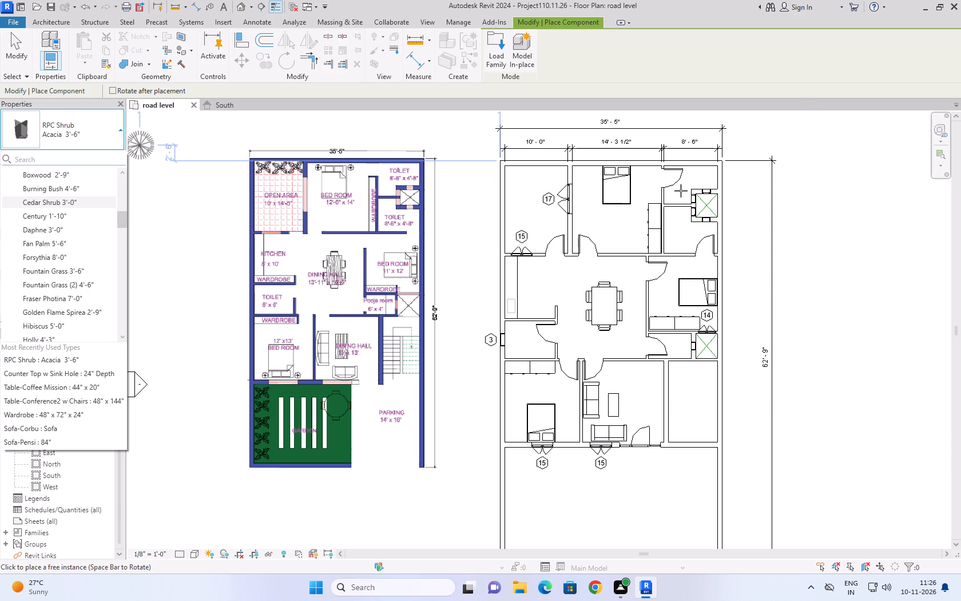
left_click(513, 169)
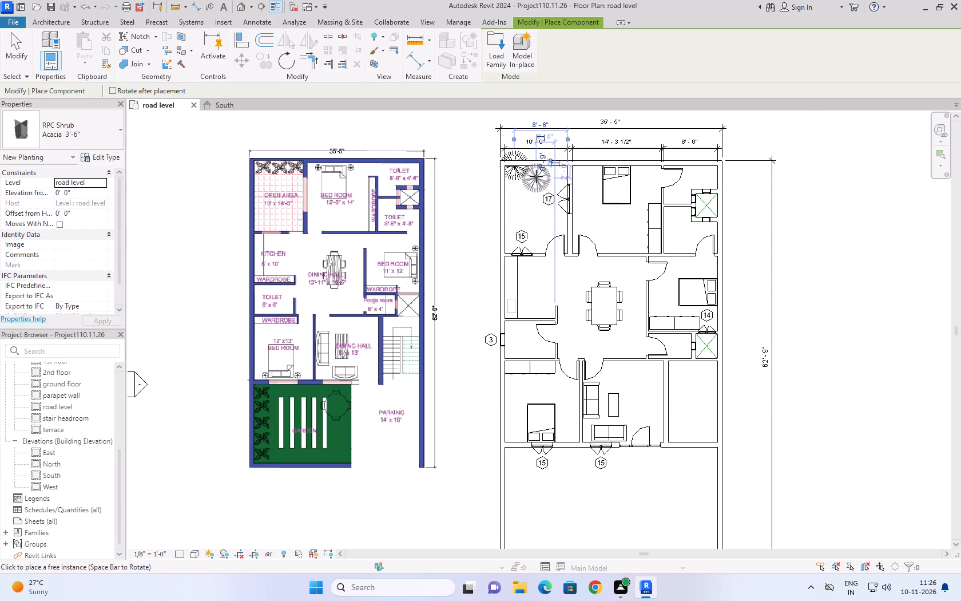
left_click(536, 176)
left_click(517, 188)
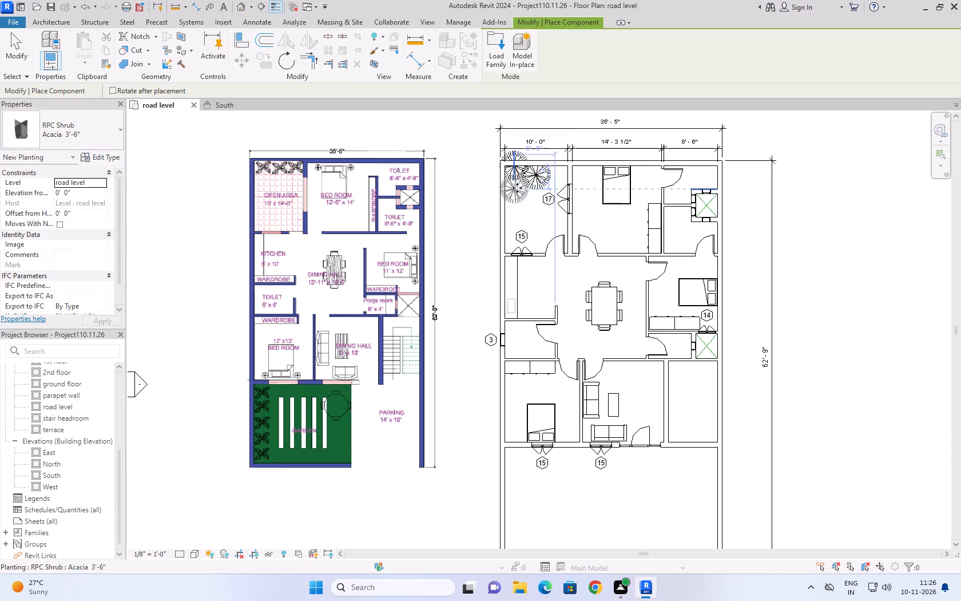
Open the default 3D view to inspect the shrubs in the open area from above.
left_click(242, 109)
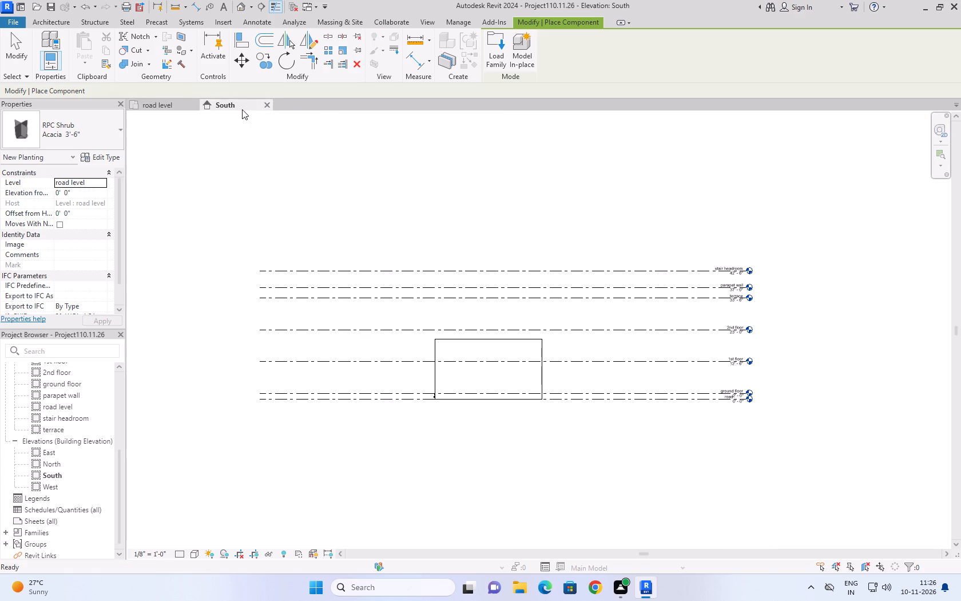
left_click(423, 27)
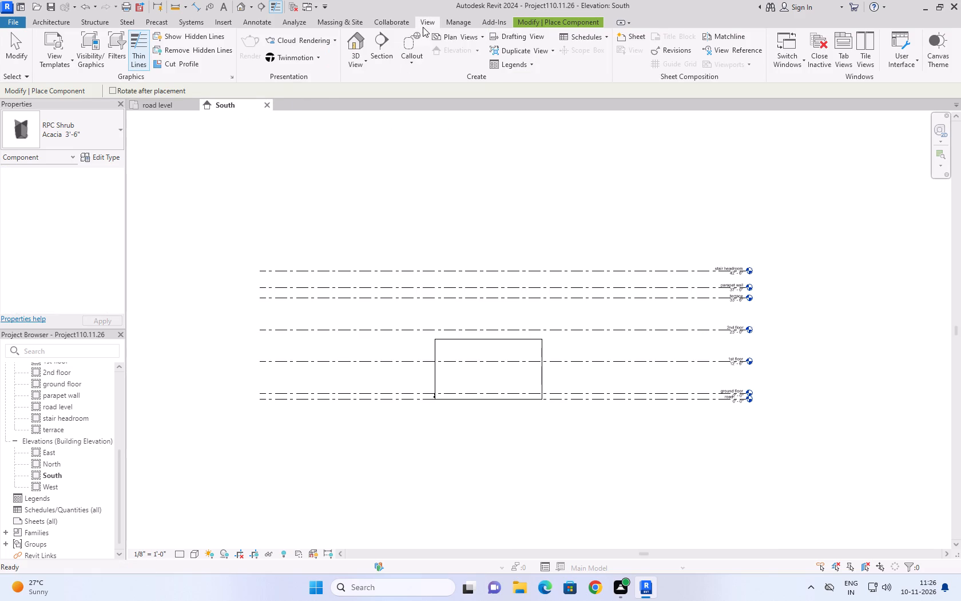
left_click(360, 49)
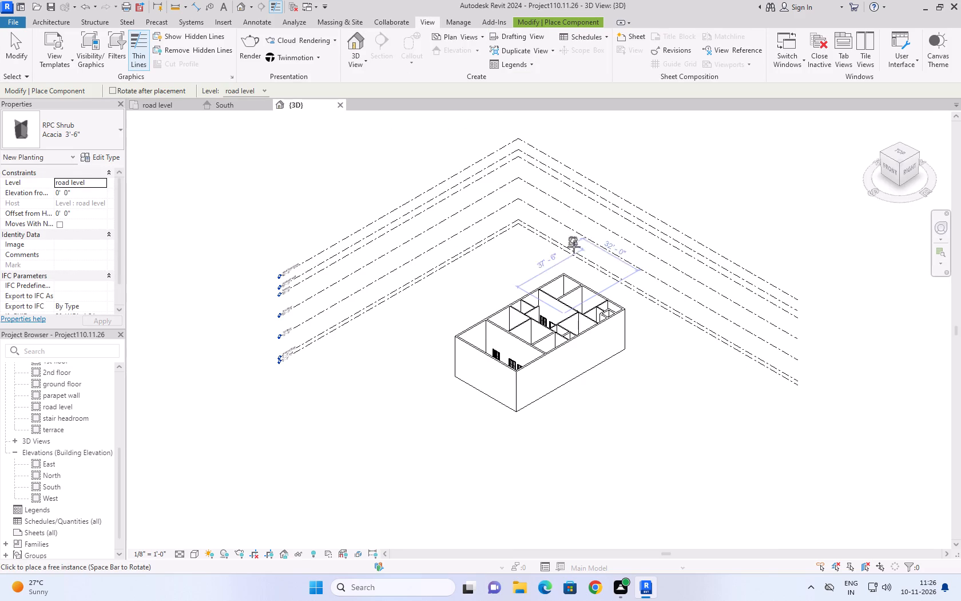
middle_click_drag(595, 248, 620, 480, "shift")
scroll(555, 257, "up", 4)
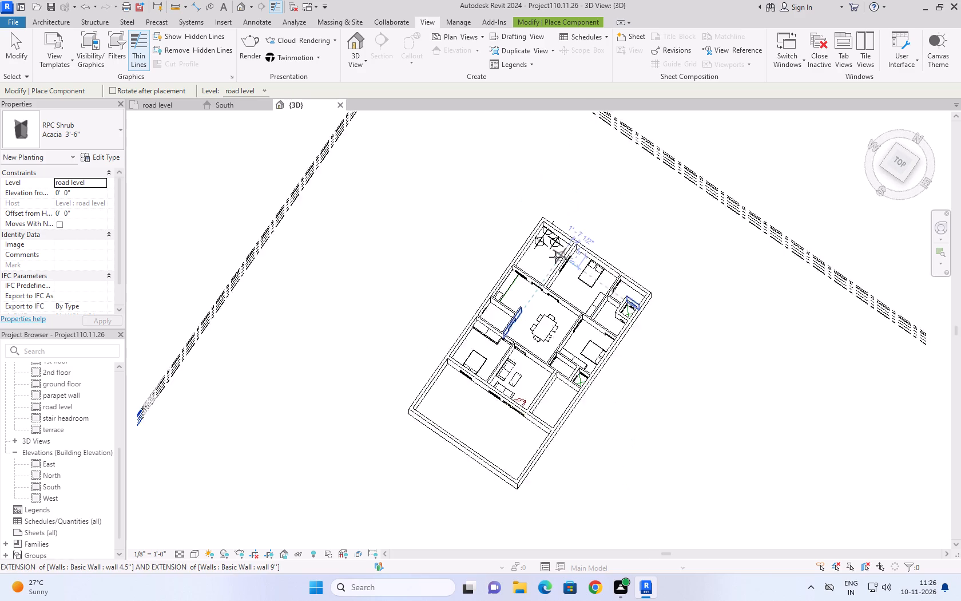
scroll(555, 257, "up", 6)
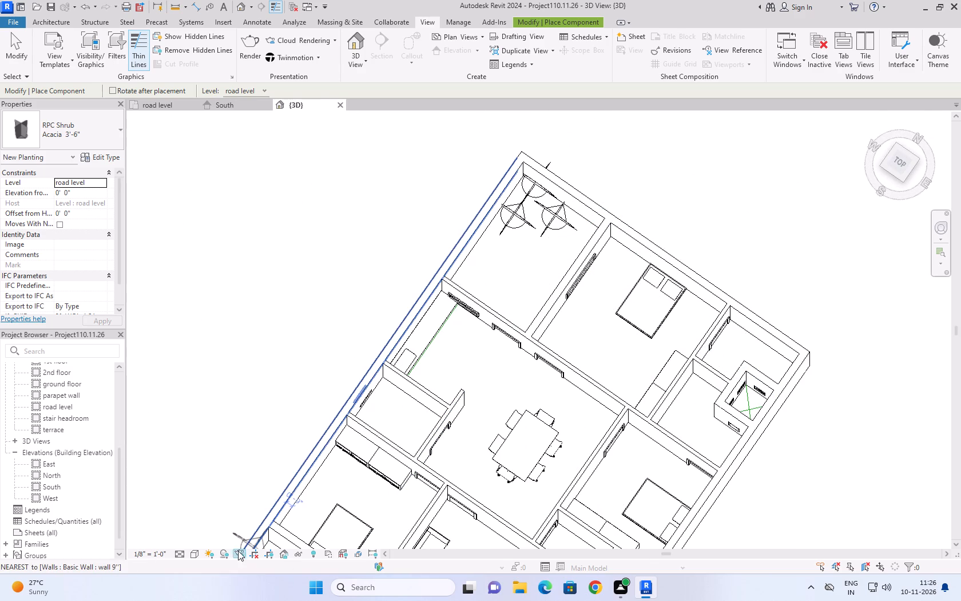
Change the 3D view's visual style to show material colours, and end the shrub placement.
left_click(194, 553)
left_click(204, 545)
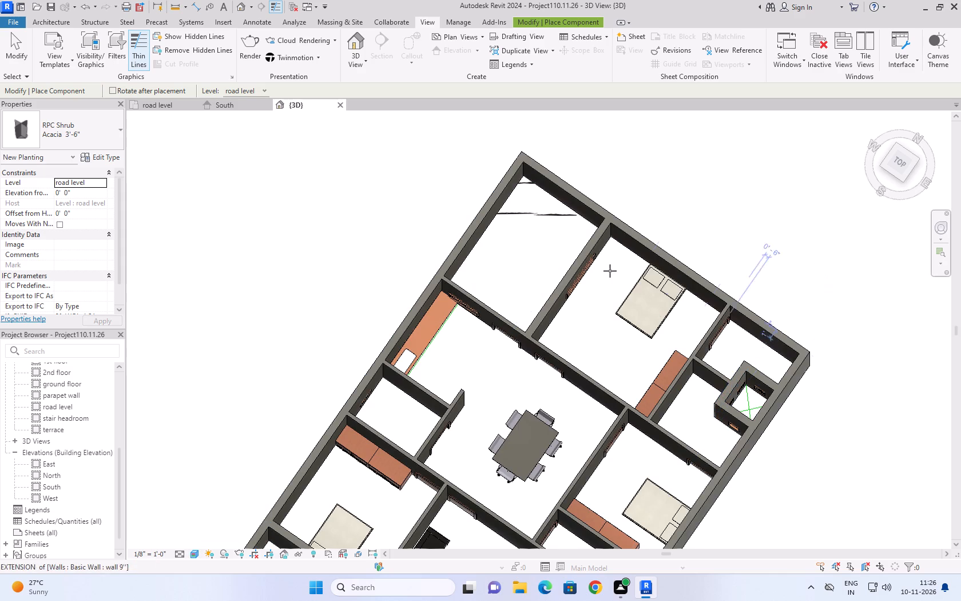
scroll(553, 234, "up", 2)
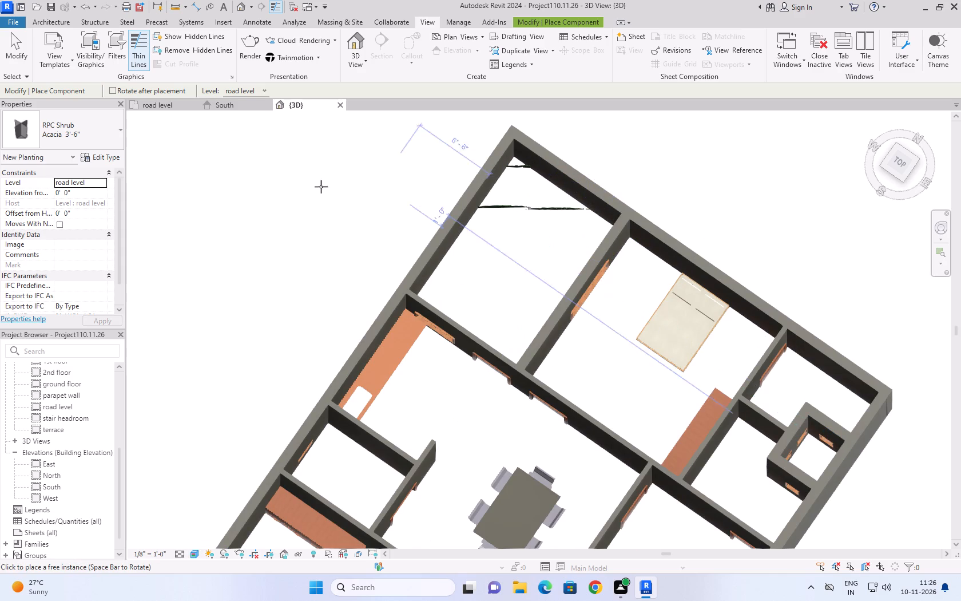
left_click(49, 132)
left_click(49, 132)
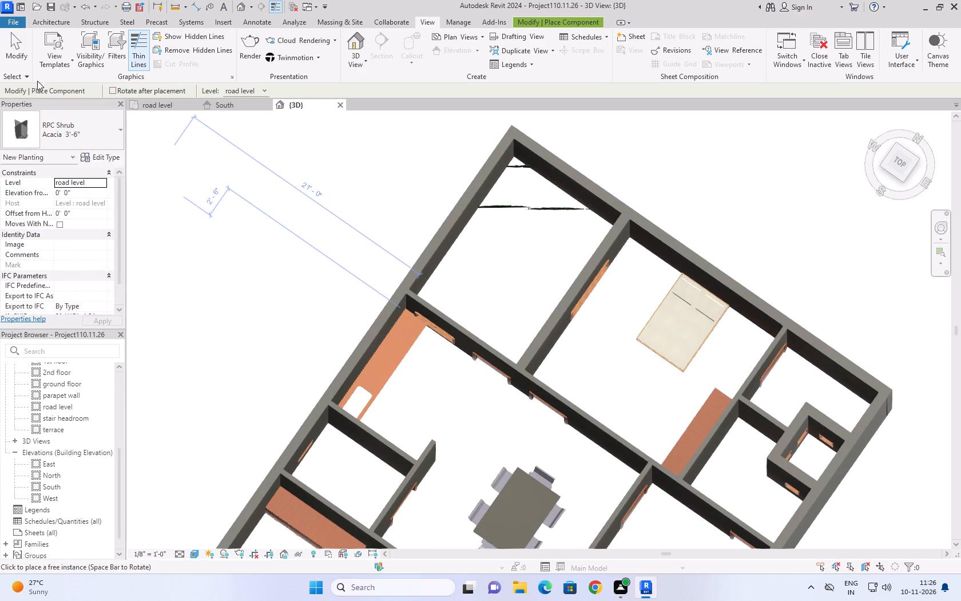
left_click(29, 53)
scroll(549, 259, "down", 8)
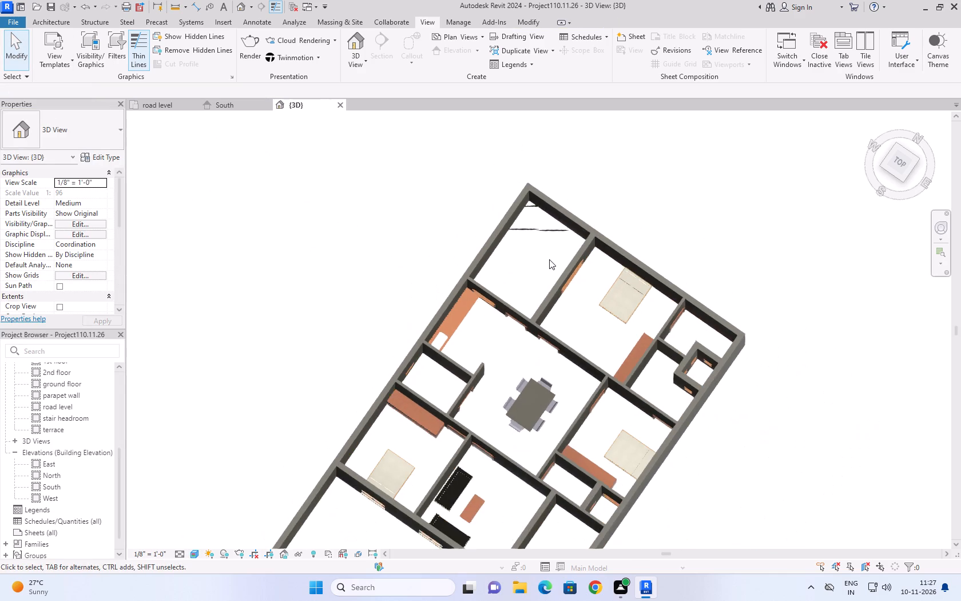
Close the South elevation view.
left_click(221, 109)
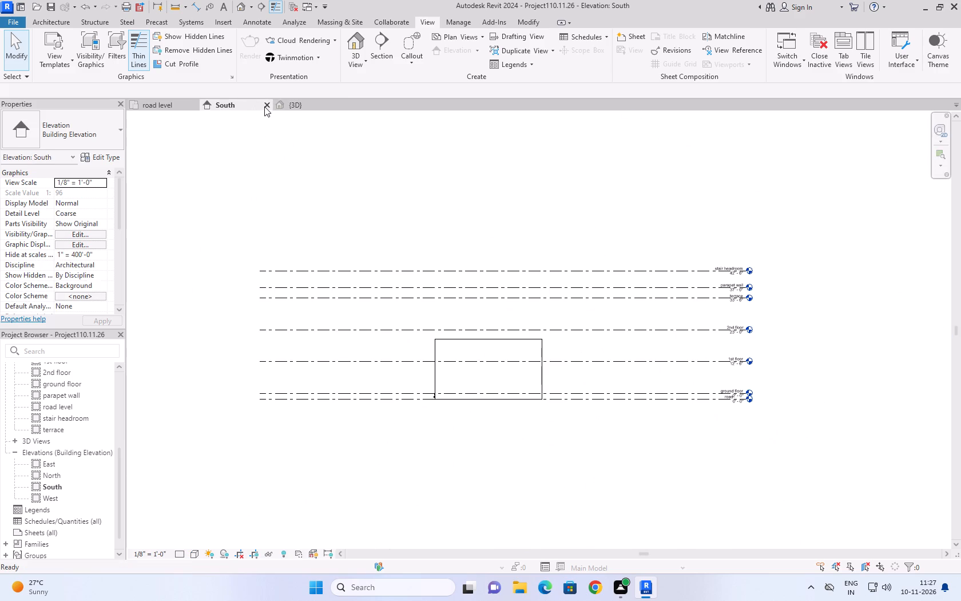
left_click(265, 106)
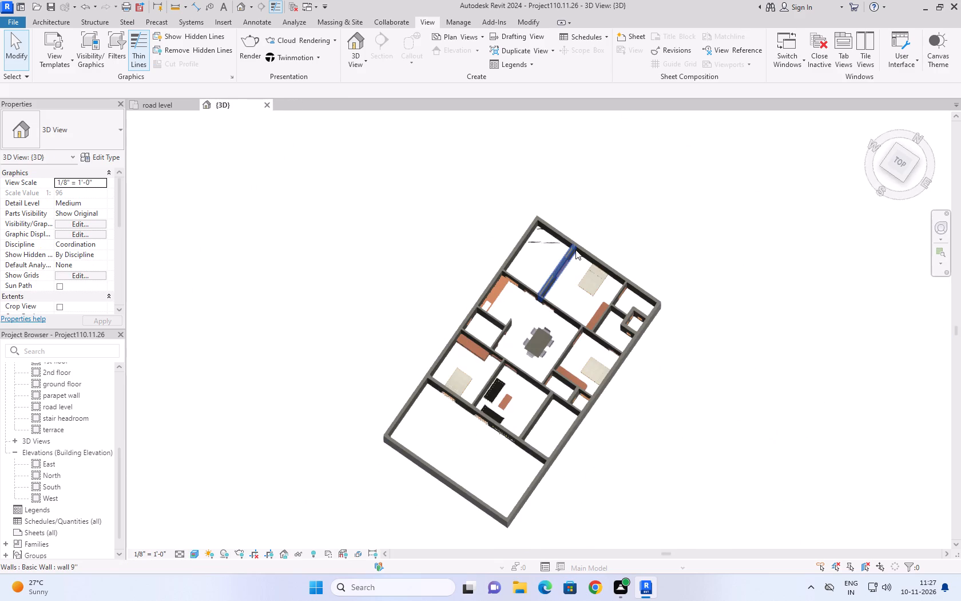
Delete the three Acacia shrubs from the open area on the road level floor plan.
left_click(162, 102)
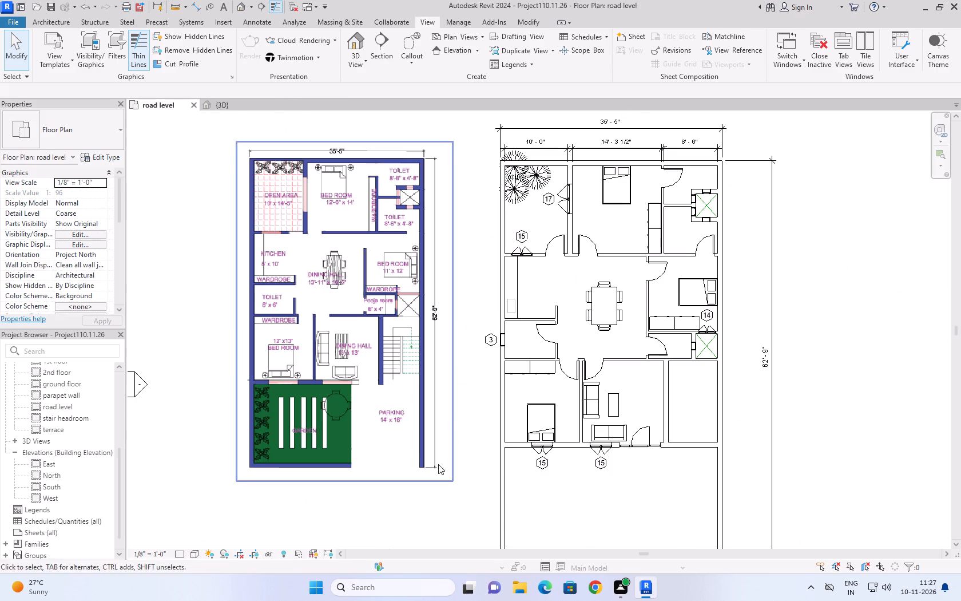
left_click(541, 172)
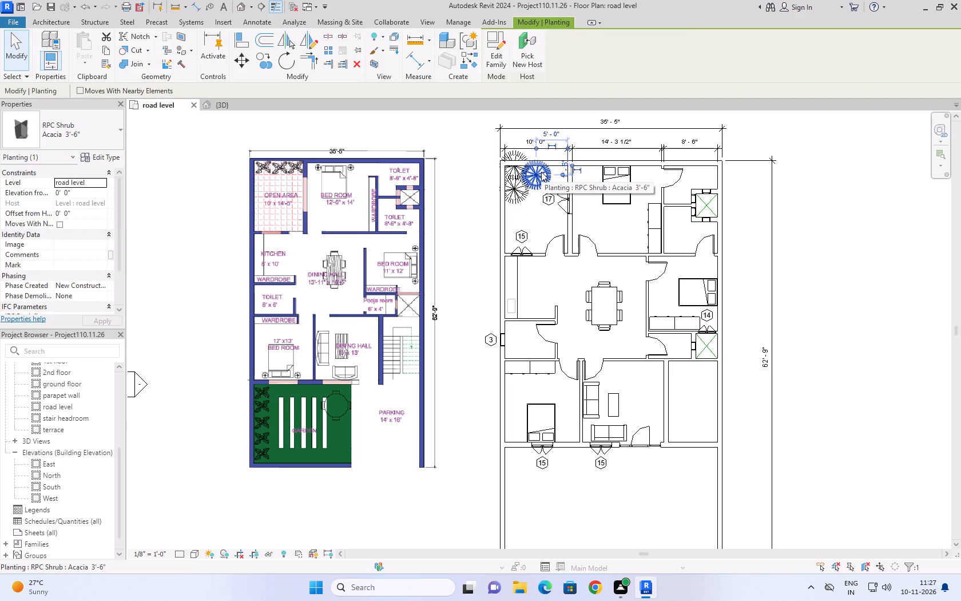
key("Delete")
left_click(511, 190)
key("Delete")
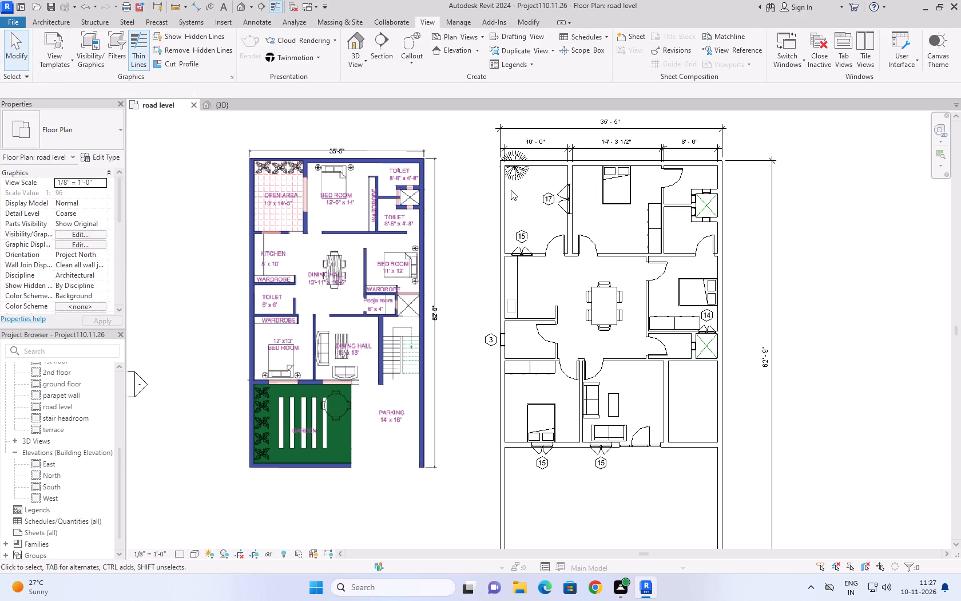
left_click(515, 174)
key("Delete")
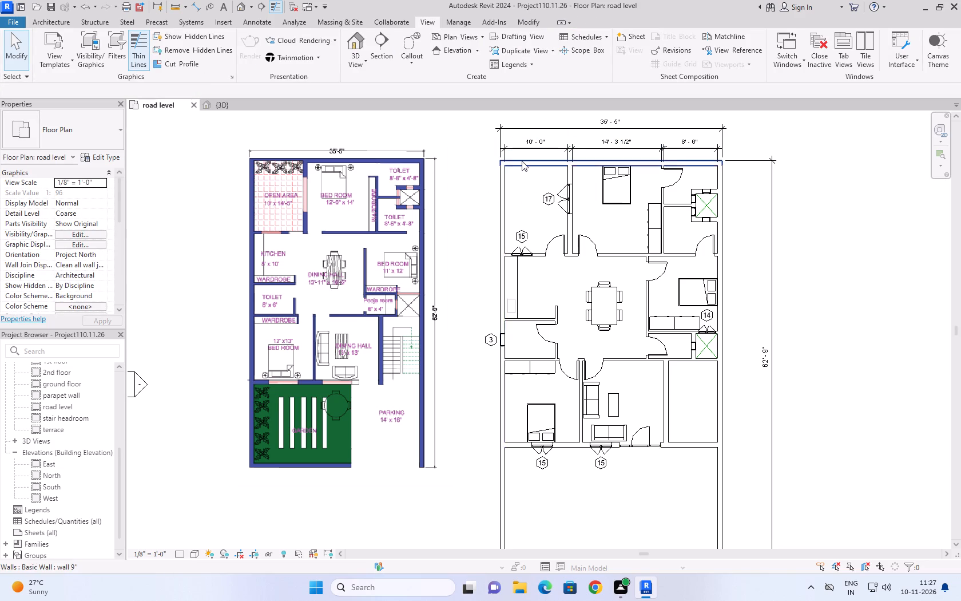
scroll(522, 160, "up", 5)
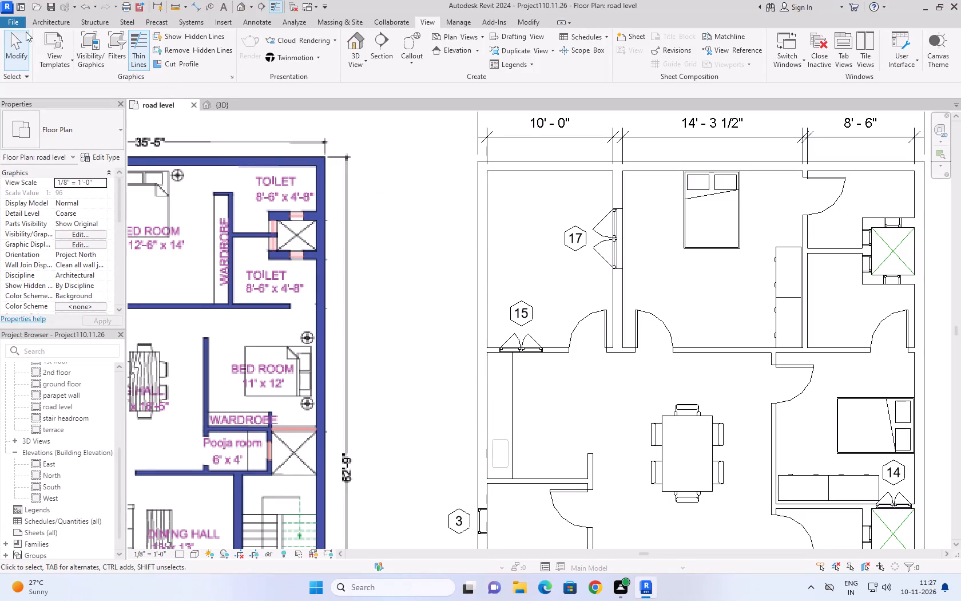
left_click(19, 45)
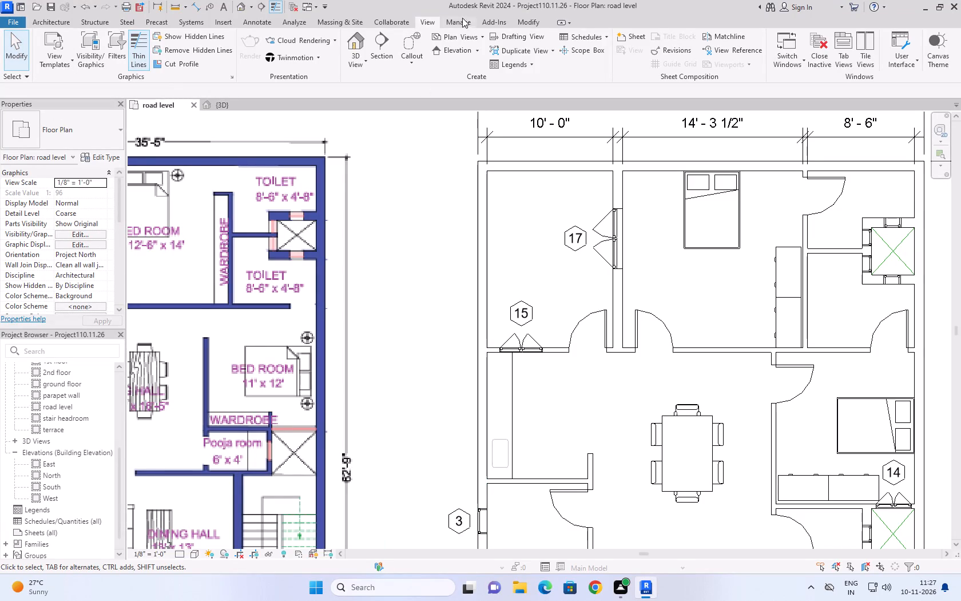
Load the RPC Plant - Tropical family from the Planting library for component placement.
left_click(56, 19)
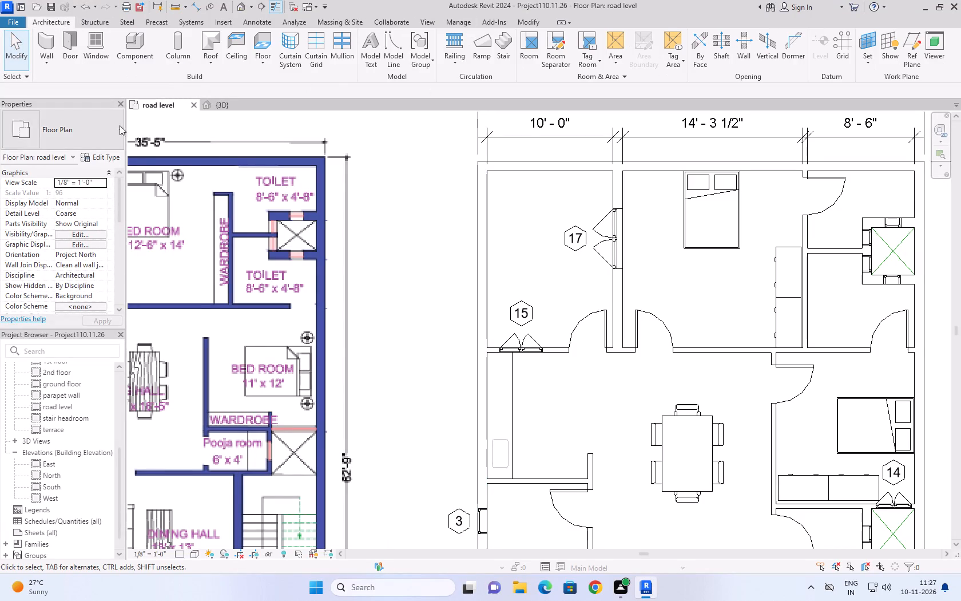
left_click(154, 72)
left_click(148, 65)
left_click(149, 80)
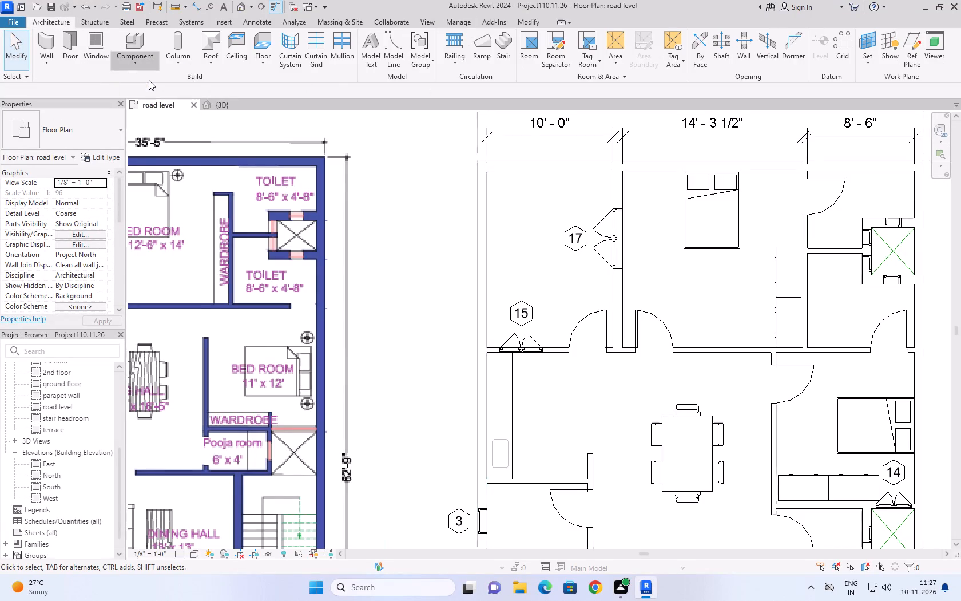
left_click(500, 34)
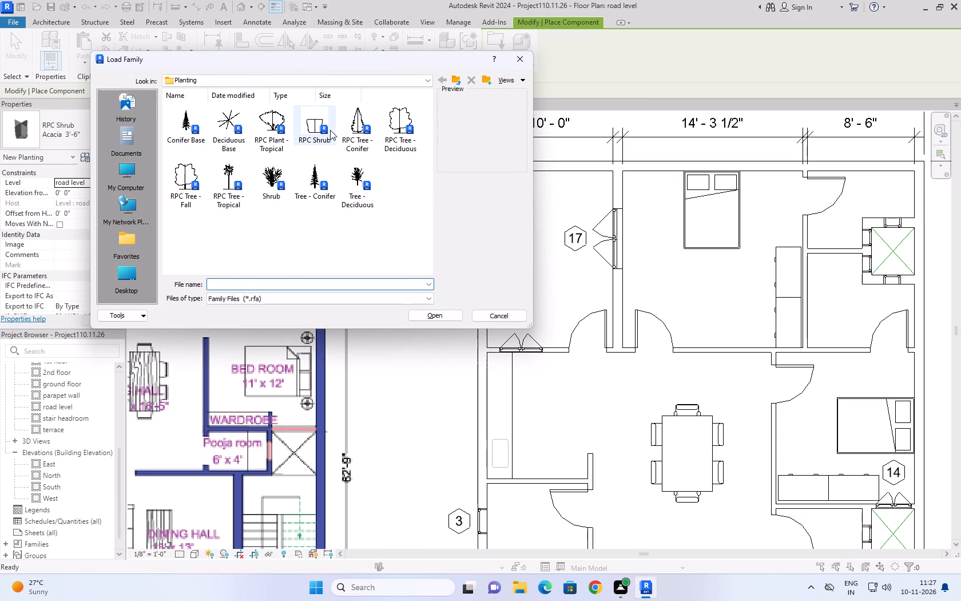
left_click(328, 130)
left_click(279, 140)
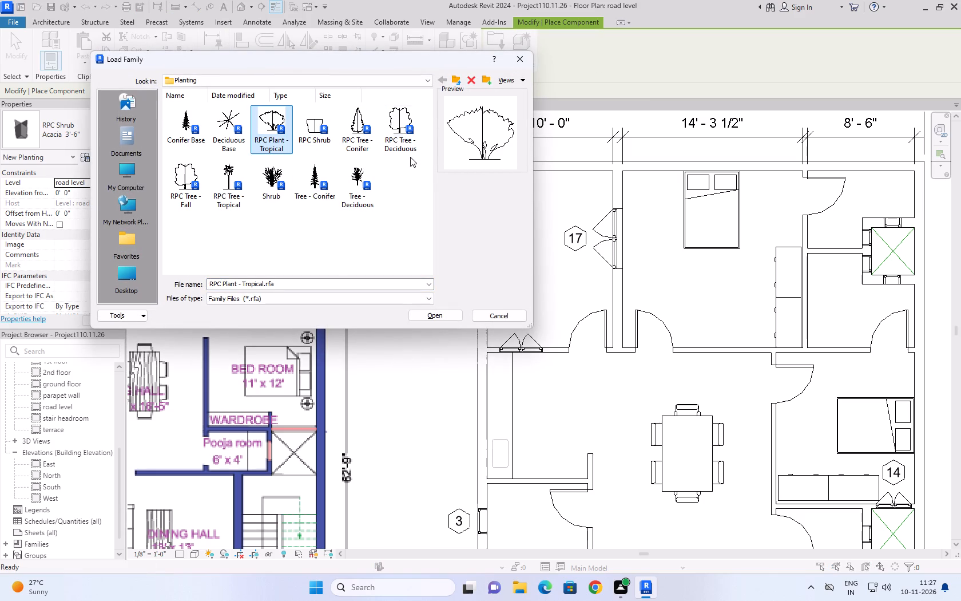
left_click(447, 308)
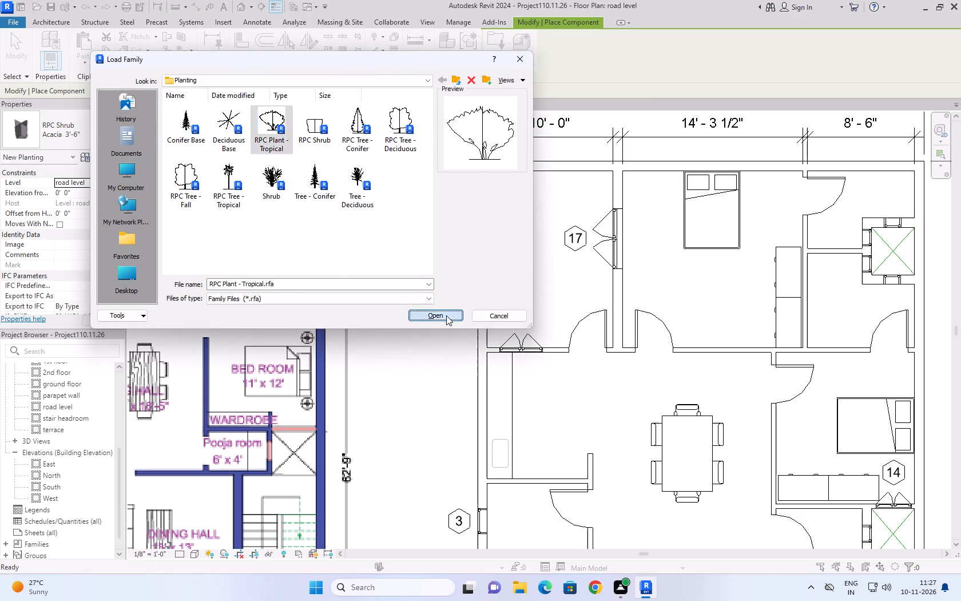
left_click(446, 315)
Place four Crane Lily - 3' tropical plants in a row along the open area's upper wall on the road level plan.
left_click(85, 129)
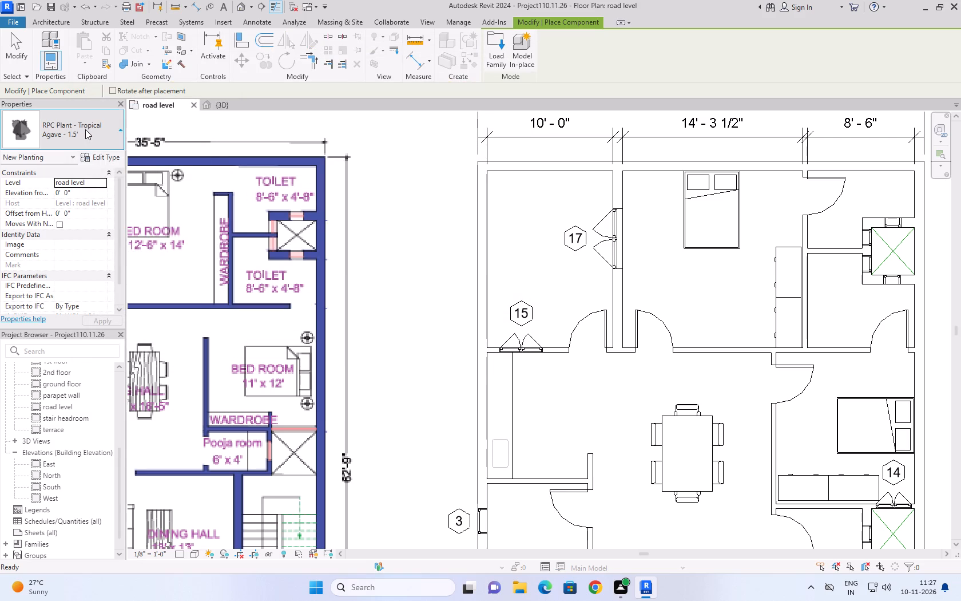
scroll(85, 132, "up", 1)
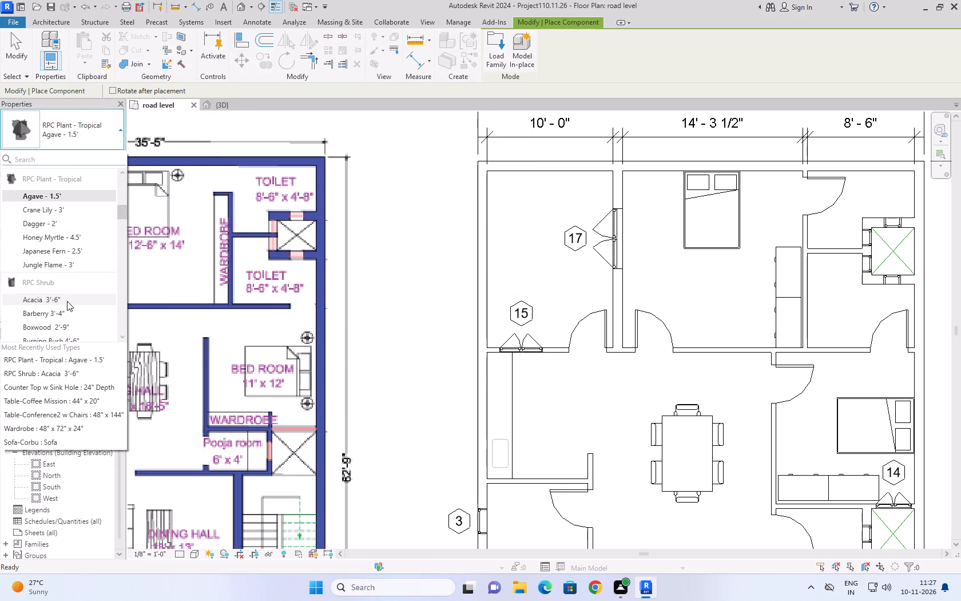
scroll(70, 305, "up", 5)
scroll(75, 296, "down", 4)
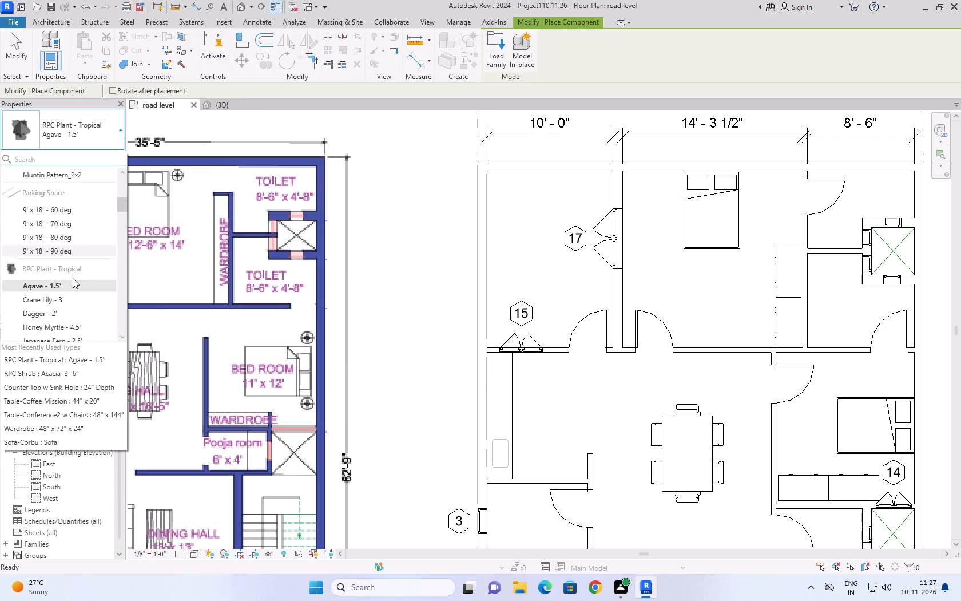
left_click(51, 252)
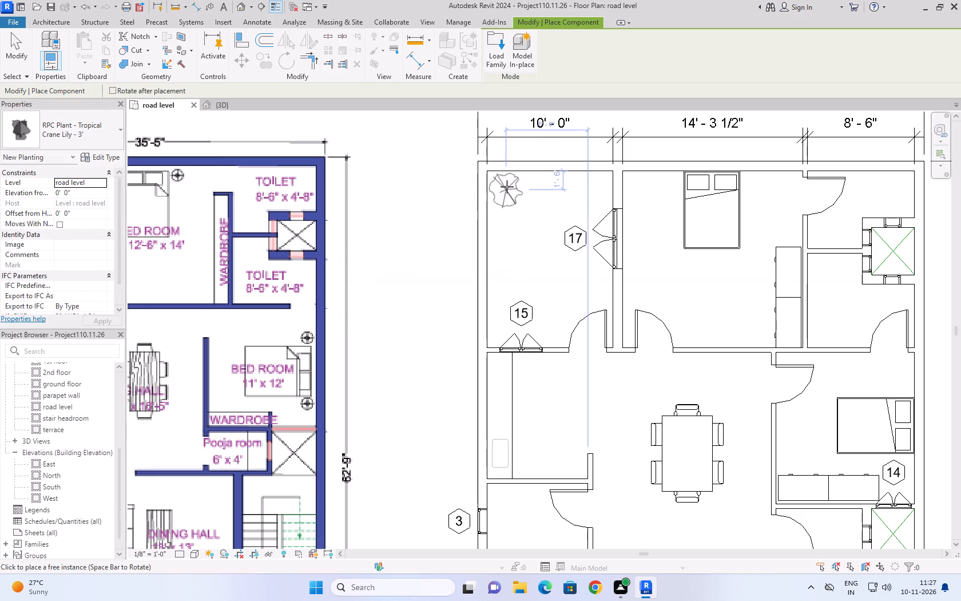
left_click(509, 186)
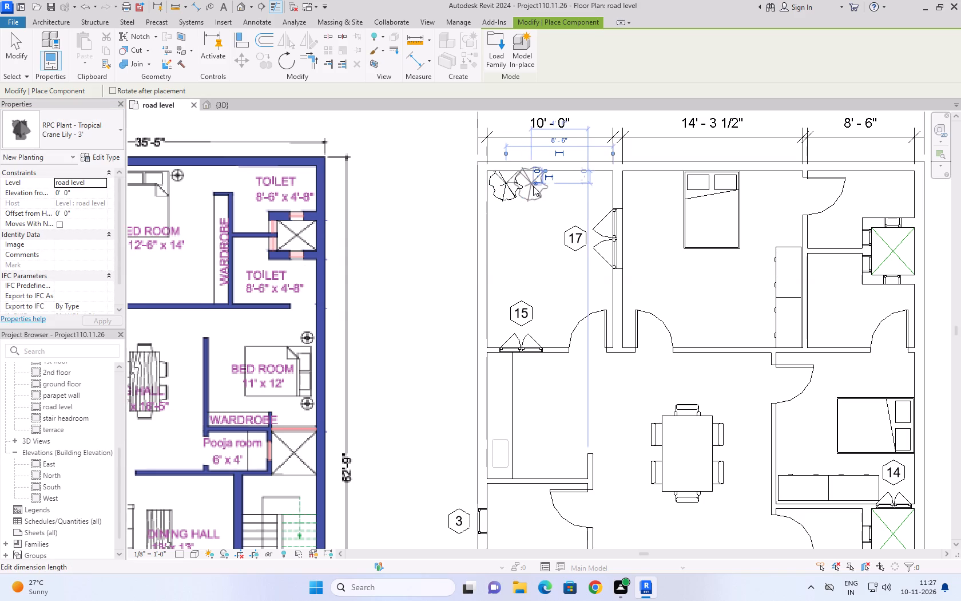
left_click(537, 189)
left_click(558, 182)
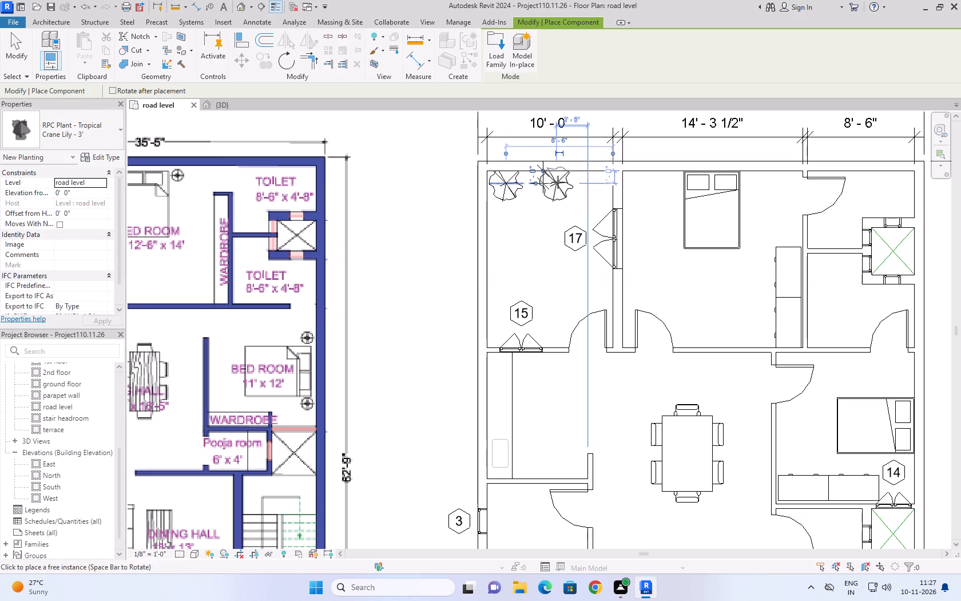
left_click(531, 190)
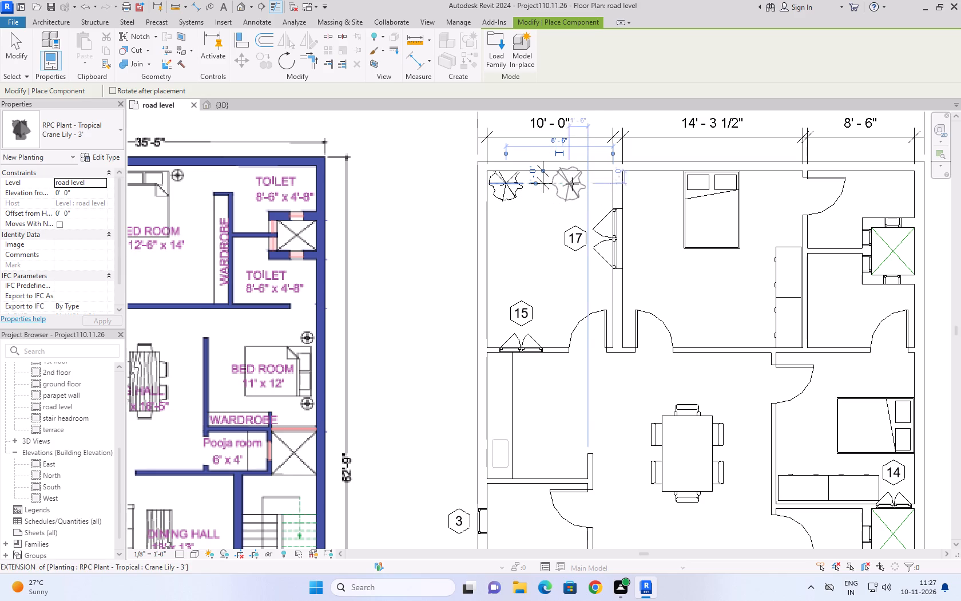
left_click(606, 185)
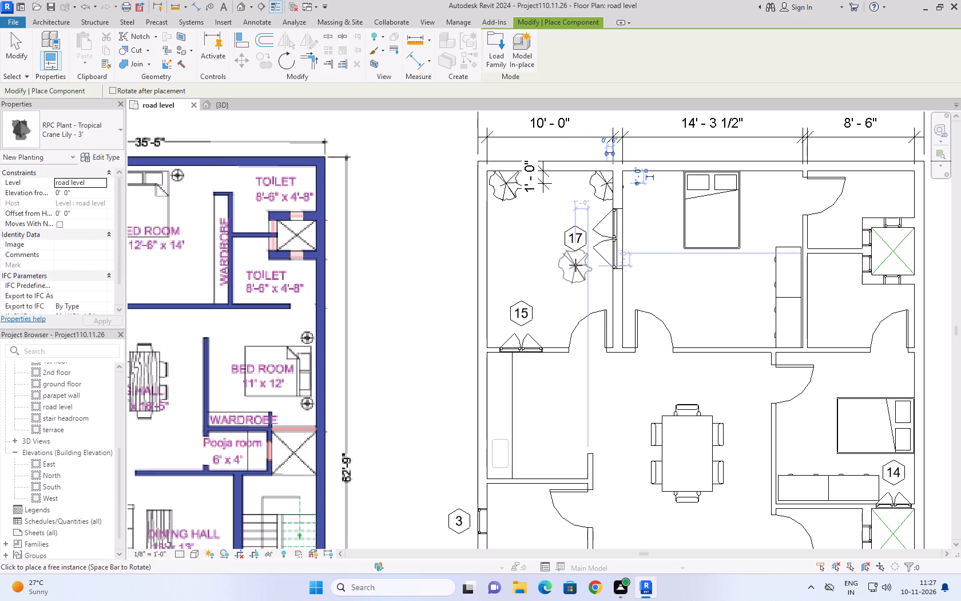
left_click(571, 190)
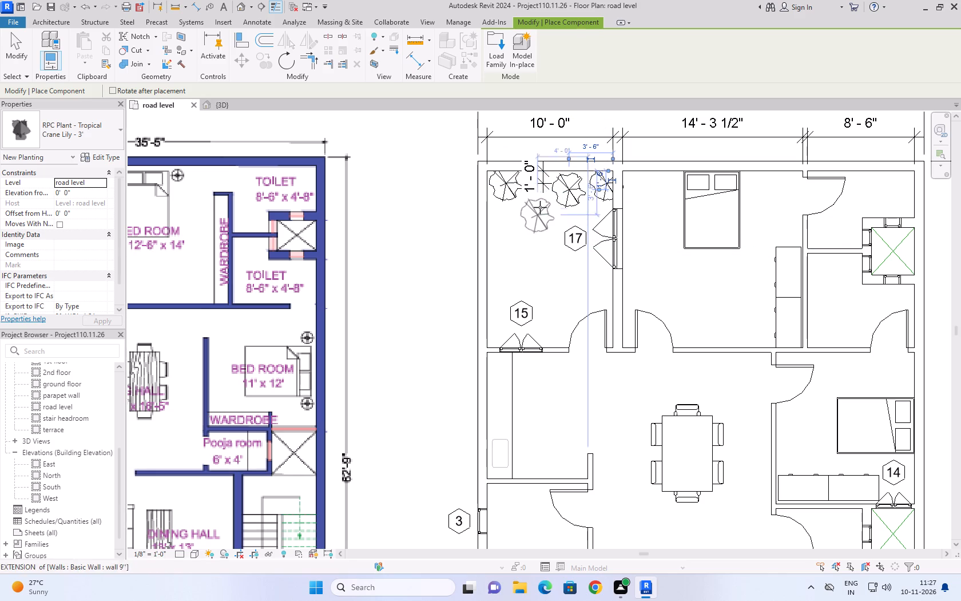
left_click(543, 189)
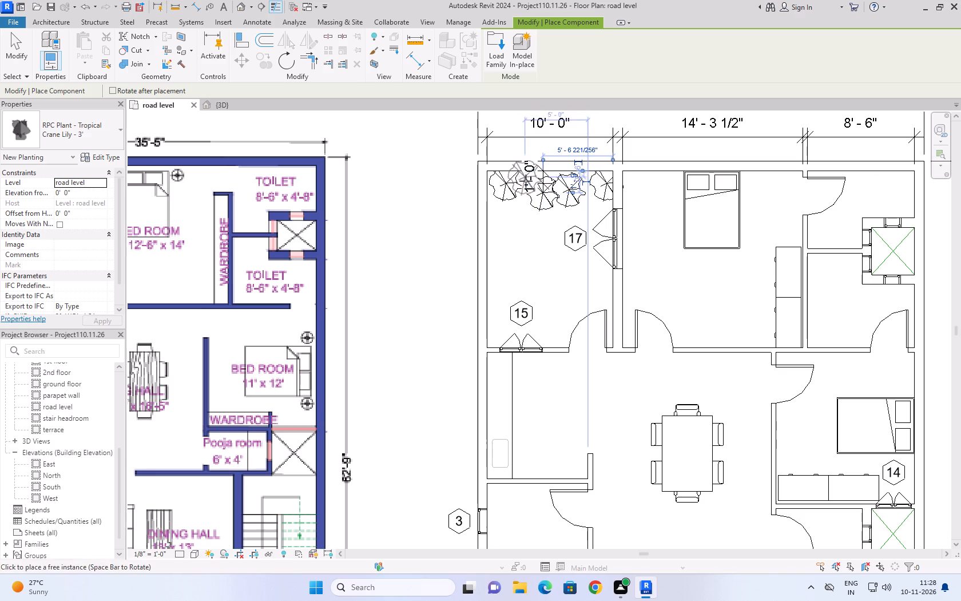
left_click(523, 191)
Check the Crane Lily plants in the 3D view, then return to the road level plan and end the component placement.
left_click(245, 106)
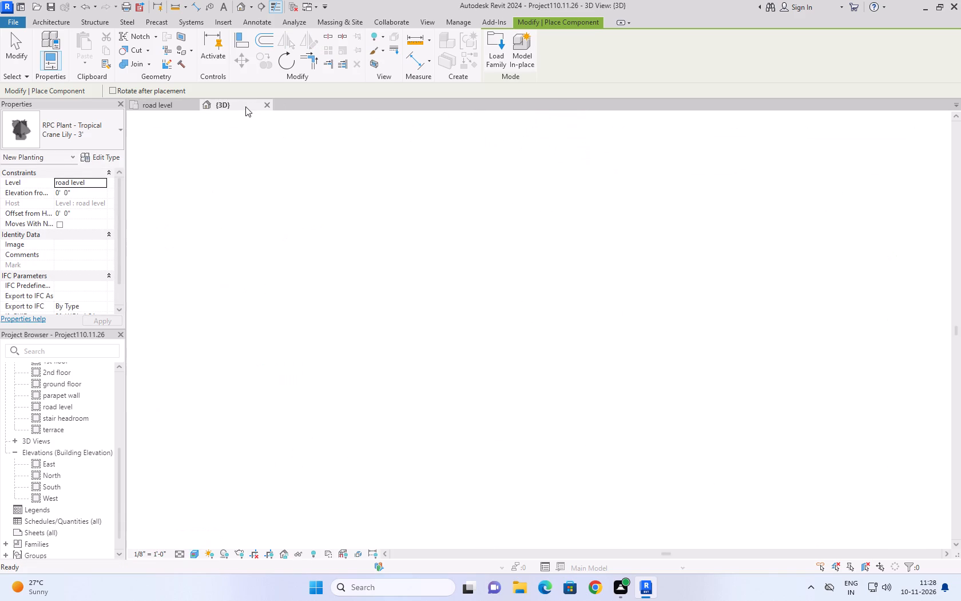
scroll(563, 259, "up", 9)
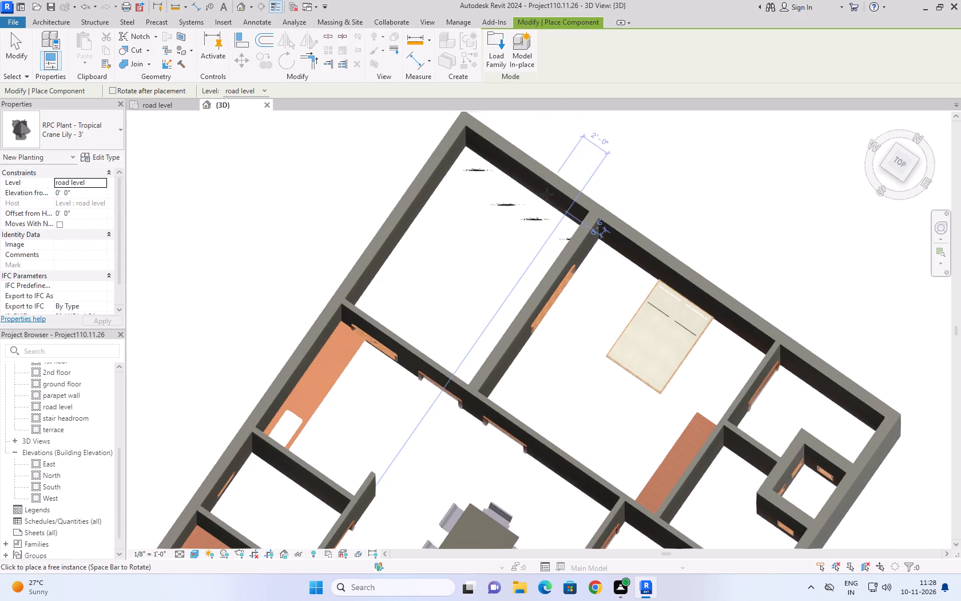
scroll(559, 204, "down", 6)
left_click(162, 109)
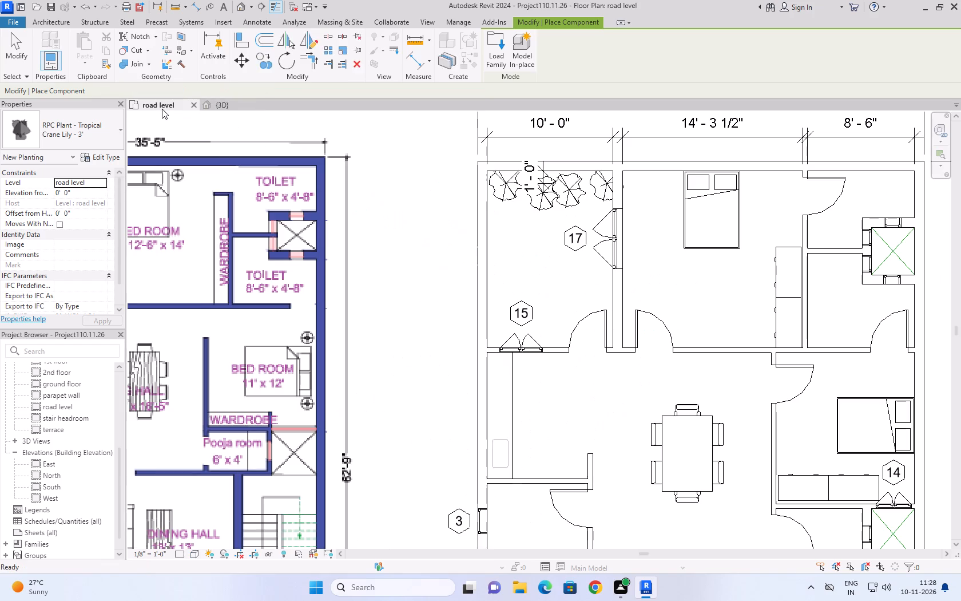
scroll(431, 209, "down", 8)
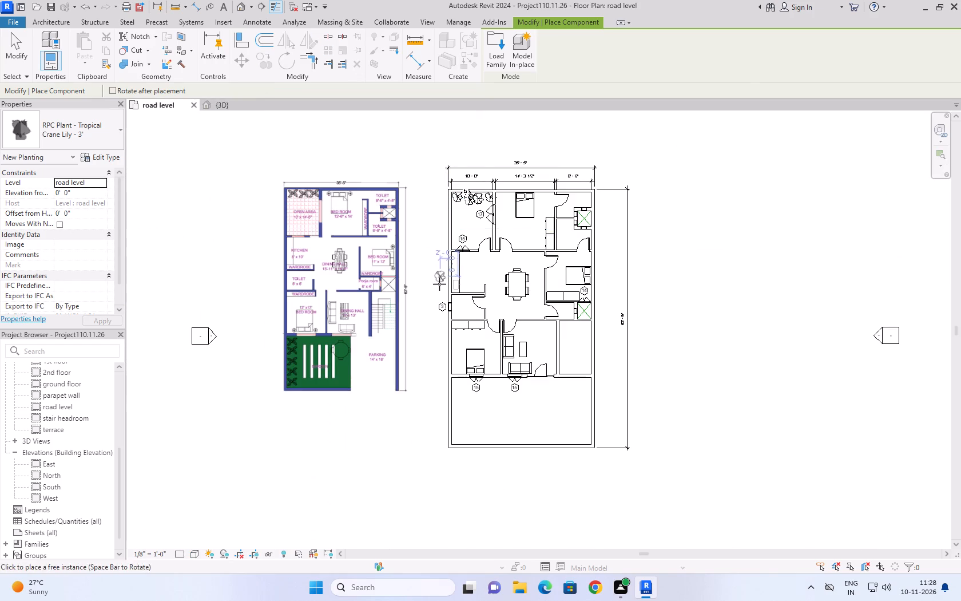
left_click(10, 42)
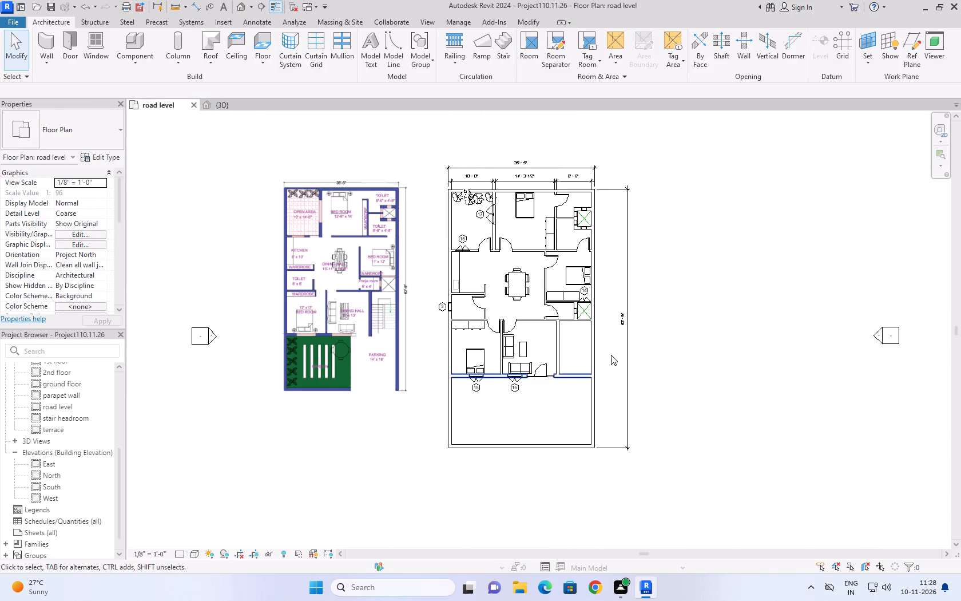
Inspect the open area's Crane Lily plants from an oblique angle in the 3D view, then restore the home orientation.
left_click(470, 201)
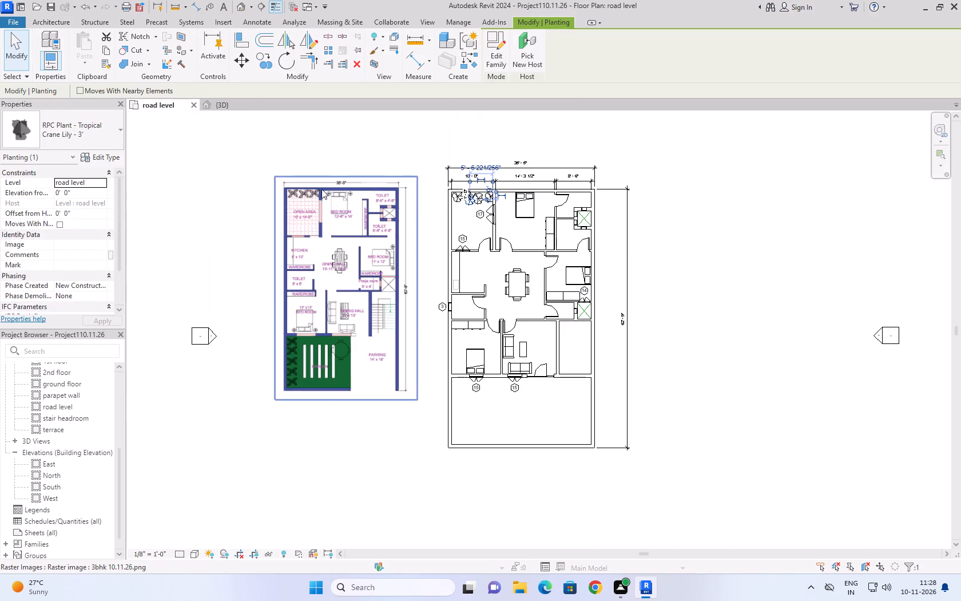
left_click(248, 112)
left_click(246, 107)
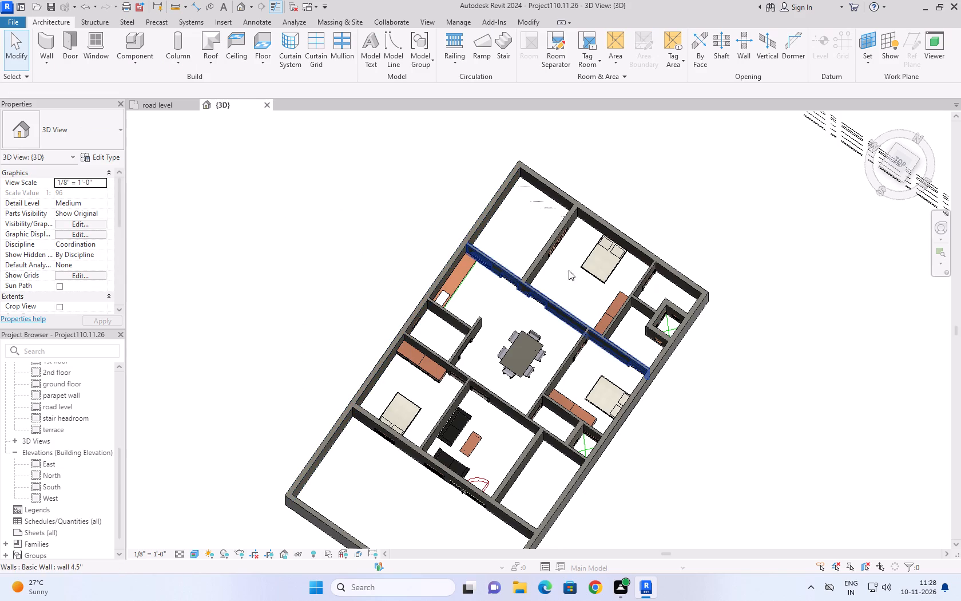
scroll(557, 221, "up", 10)
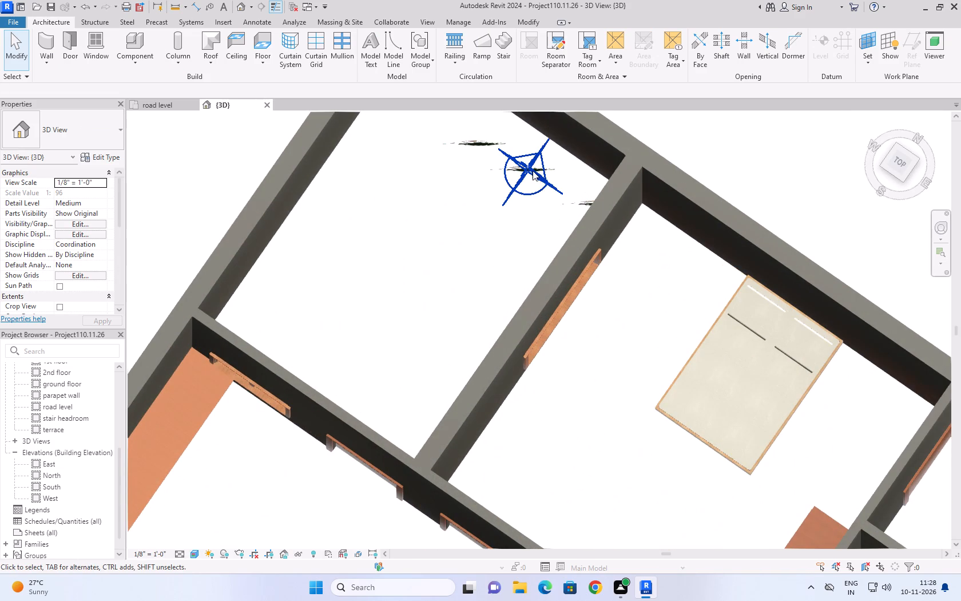
left_click(532, 169)
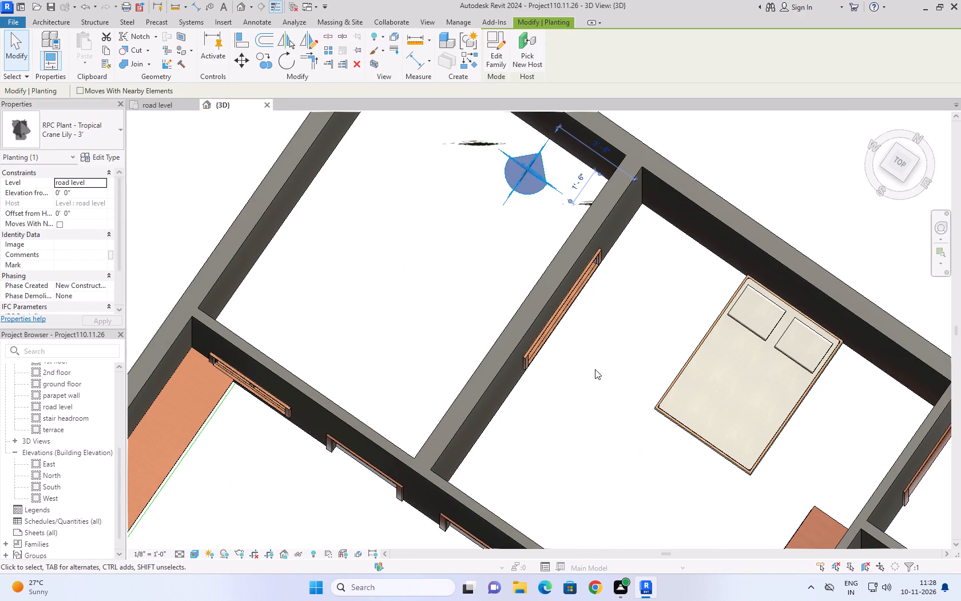
middle_click_drag(594, 370, 656, 272, "shift")
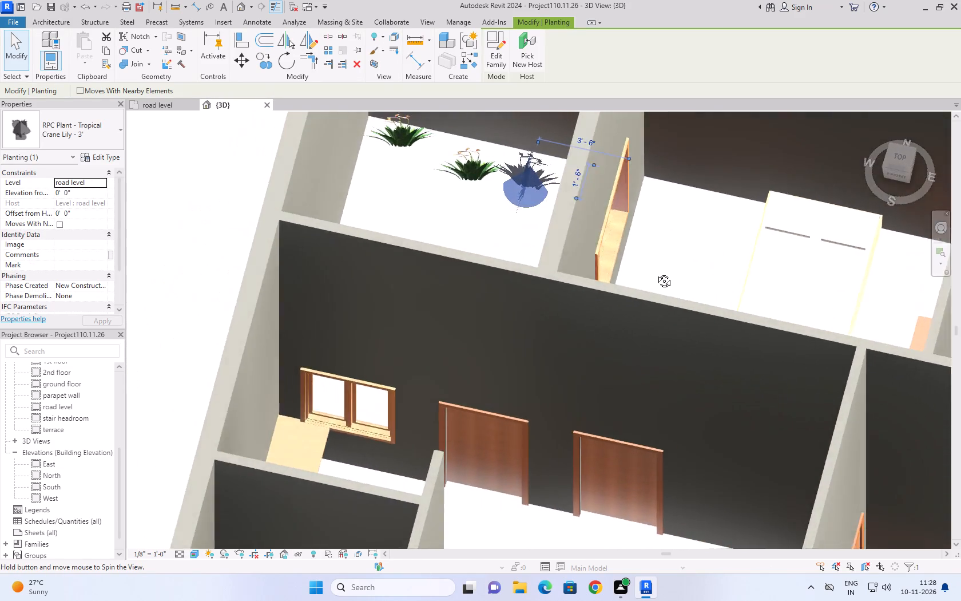
middle_click_drag(656, 272, 684, 246, "shift")
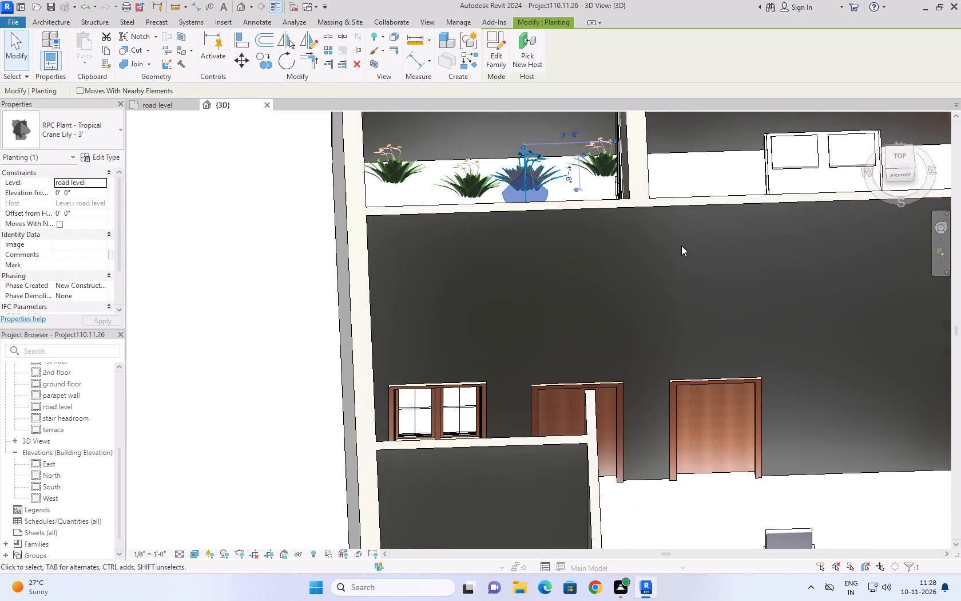
scroll(681, 246, "down", 11)
middle_click_drag(732, 312, 605, 295)
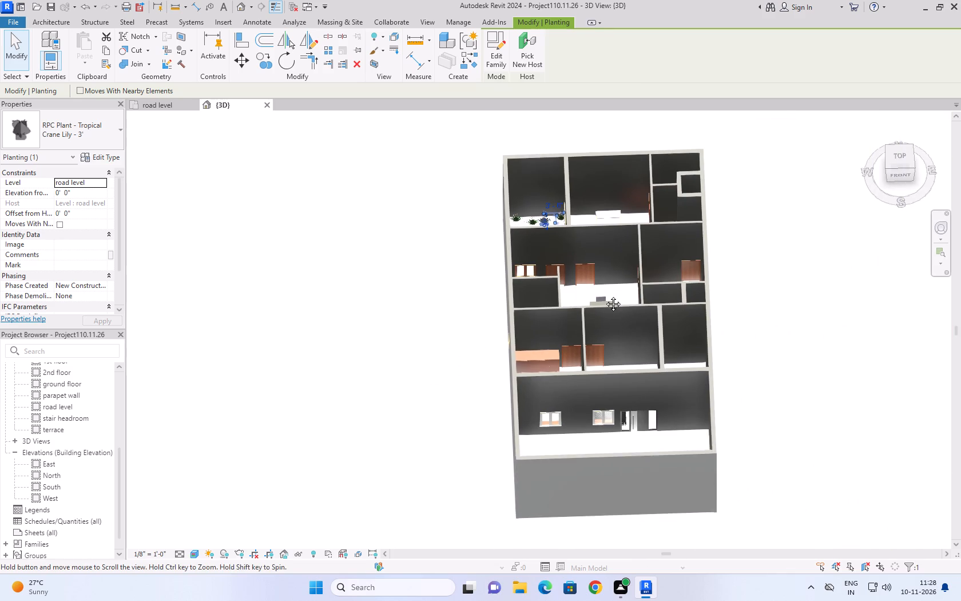
middle_click_drag(605, 295, 498, 323)
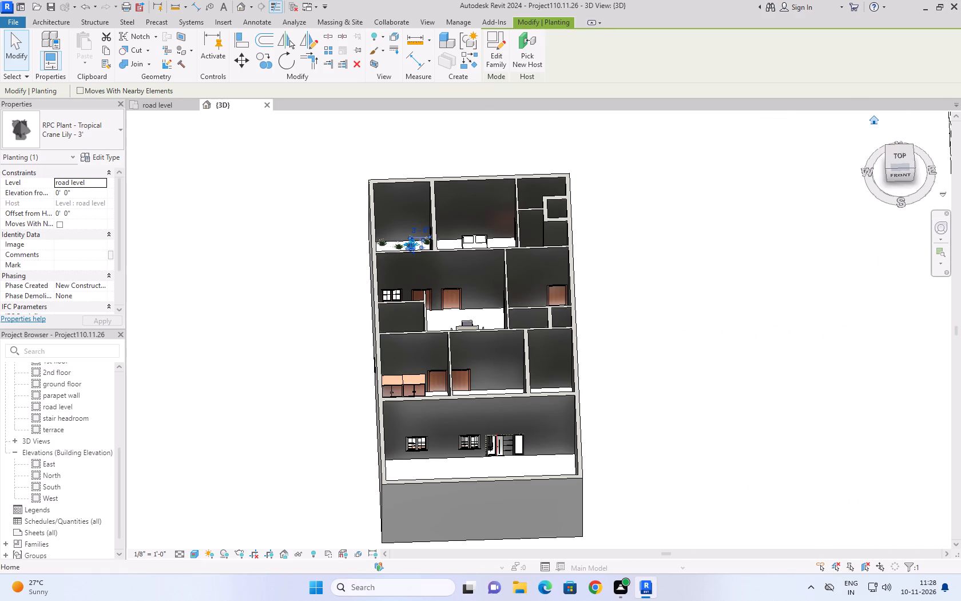
left_click(874, 123)
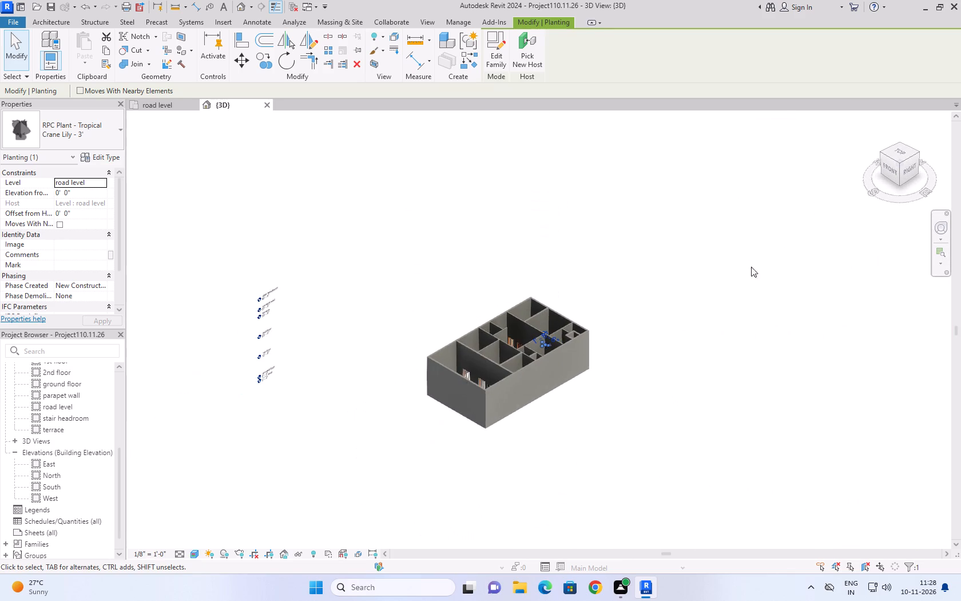
Filter the road level plan elements to walls only and set their top constraint to Up to level: 1st floor.
left_click(170, 109)
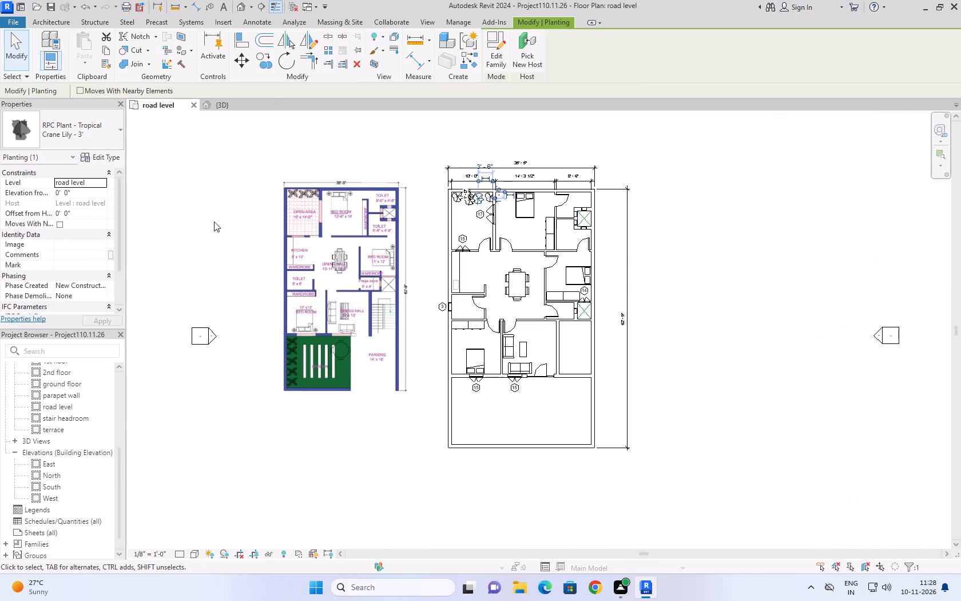
left_click(780, 283)
left_click_drag(438, 148, 668, 509)
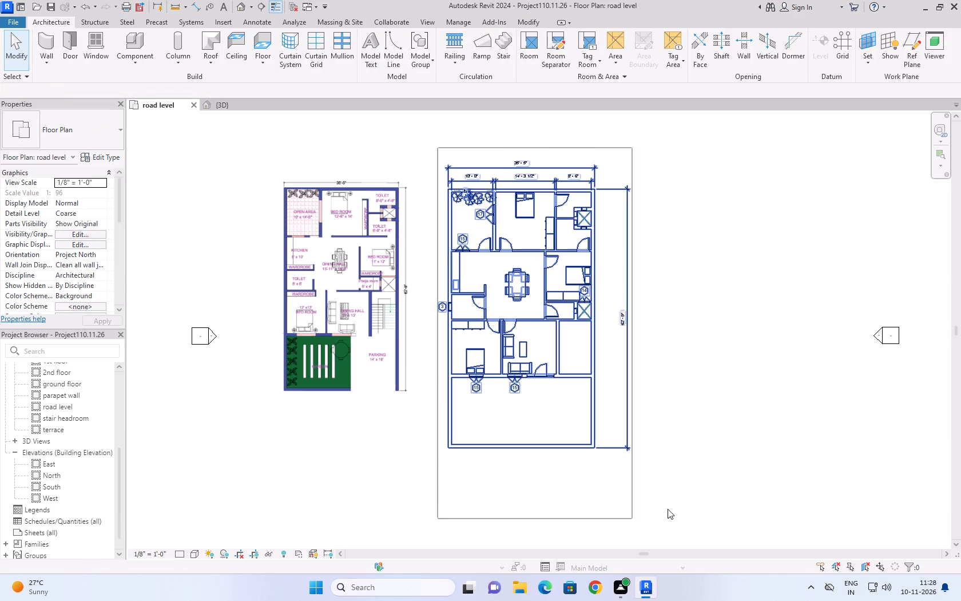
left_click_drag(668, 509, 698, 467)
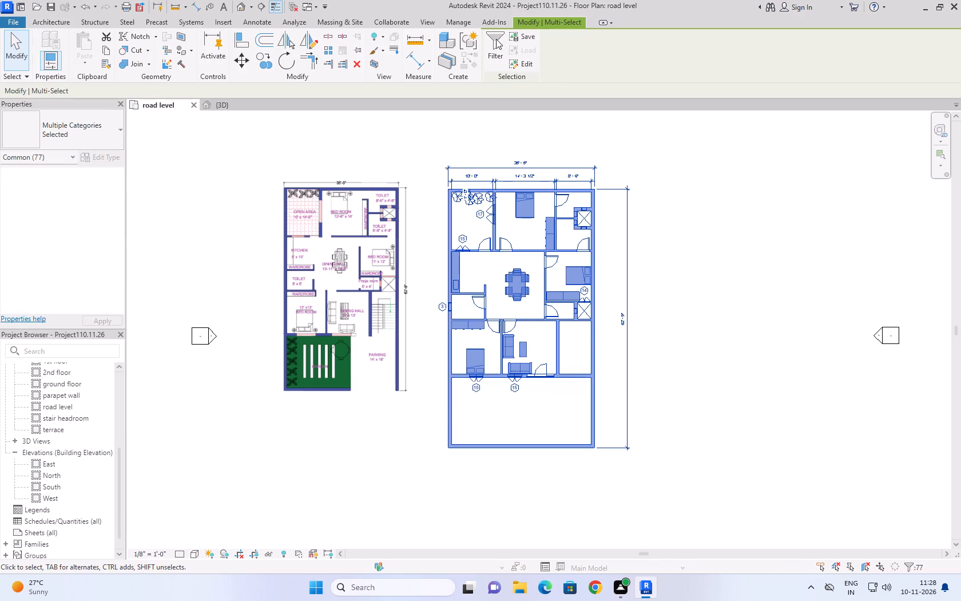
left_click(494, 39)
left_click(750, 219)
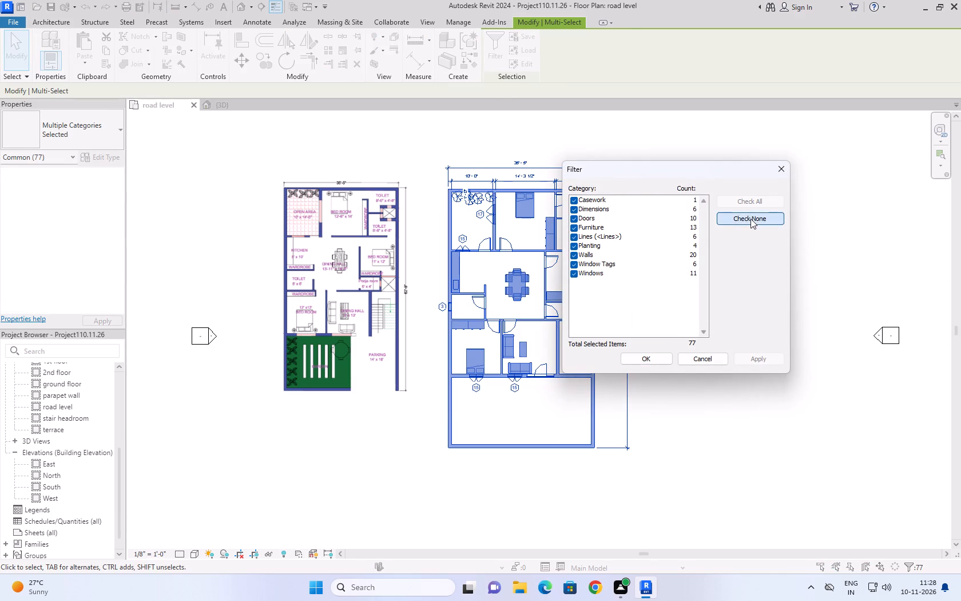
left_click(573, 256)
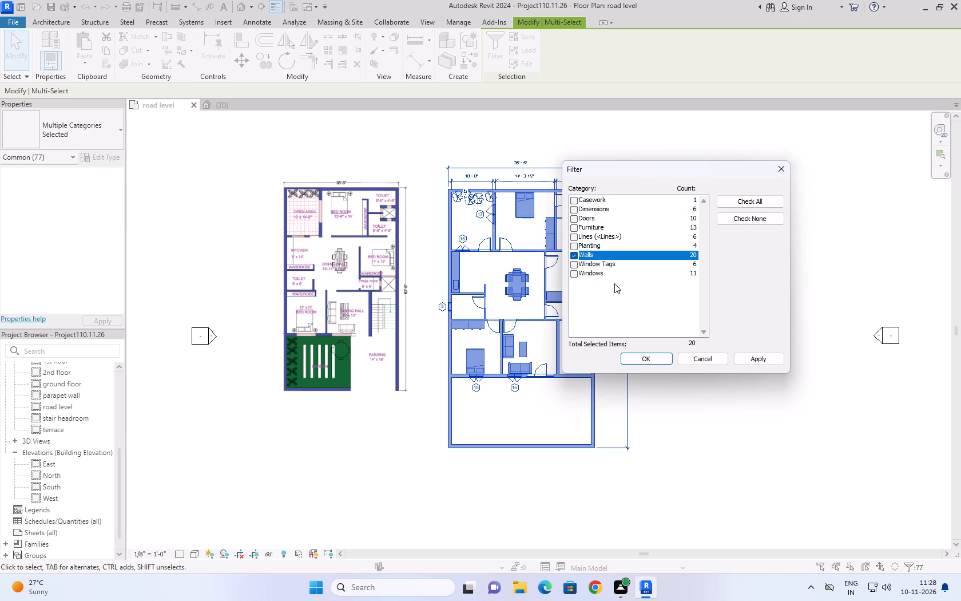
left_click(760, 361)
left_click(634, 361)
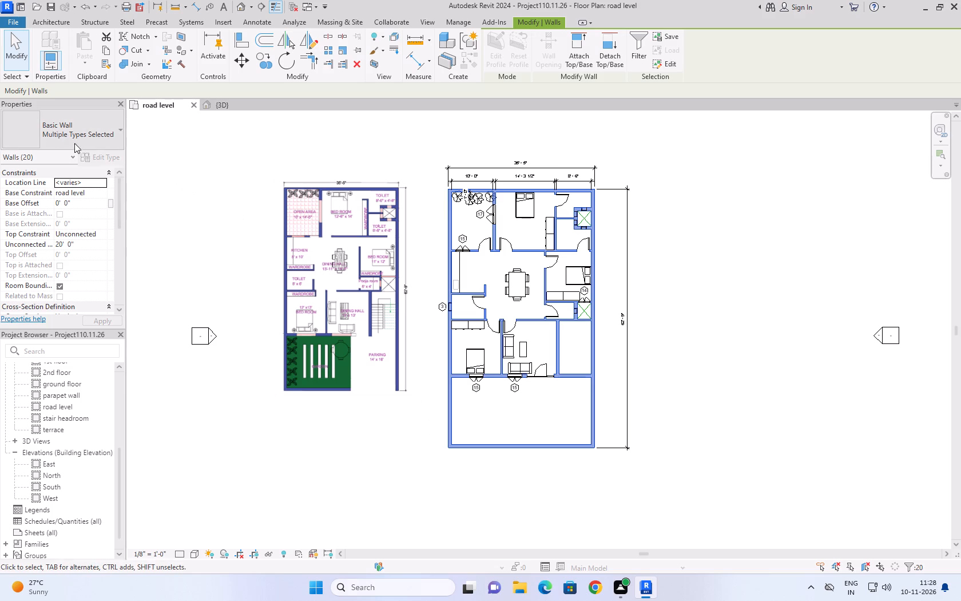
left_click(101, 192)
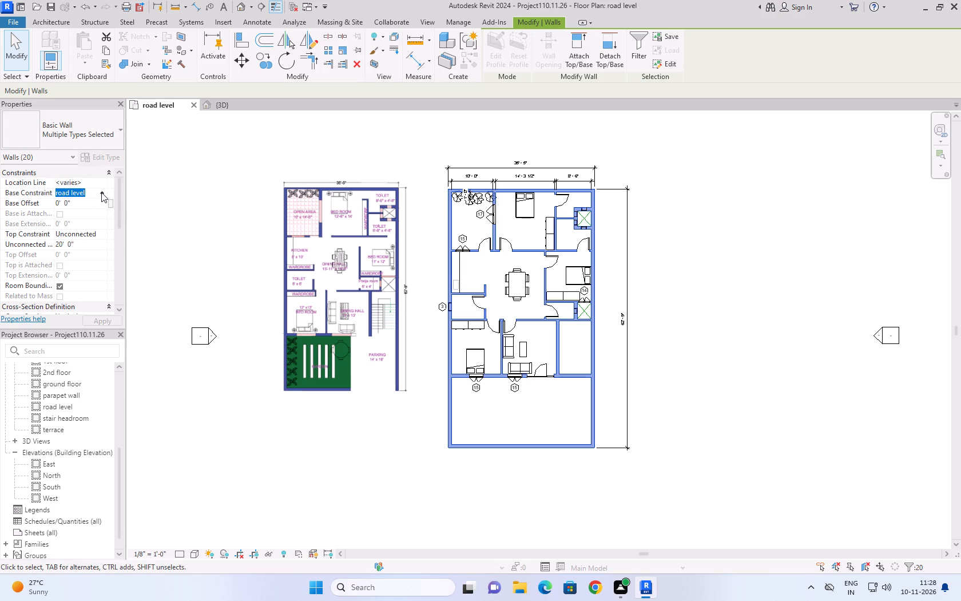
left_click(101, 192)
left_click(100, 234)
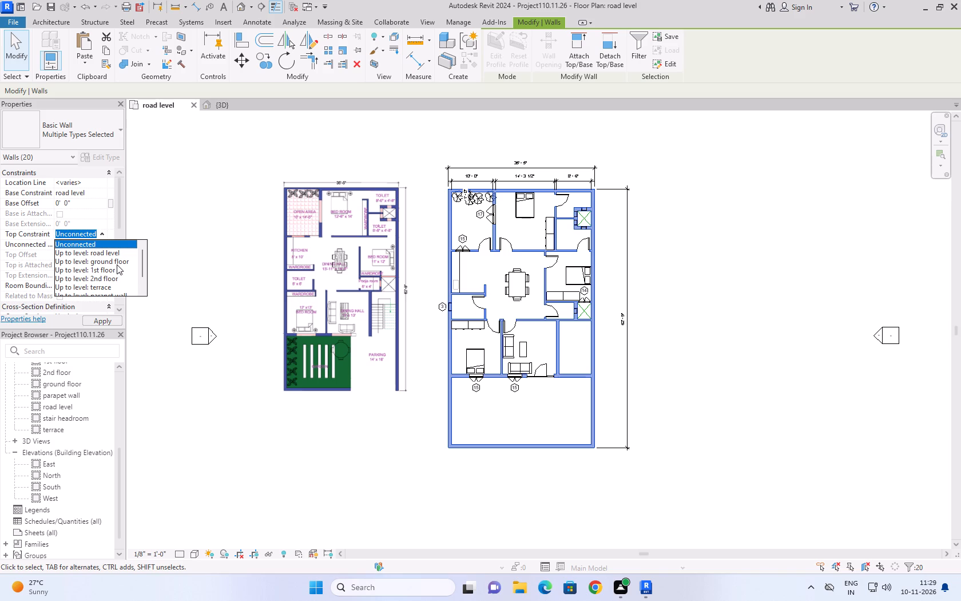
left_click(117, 264)
left_click(105, 237)
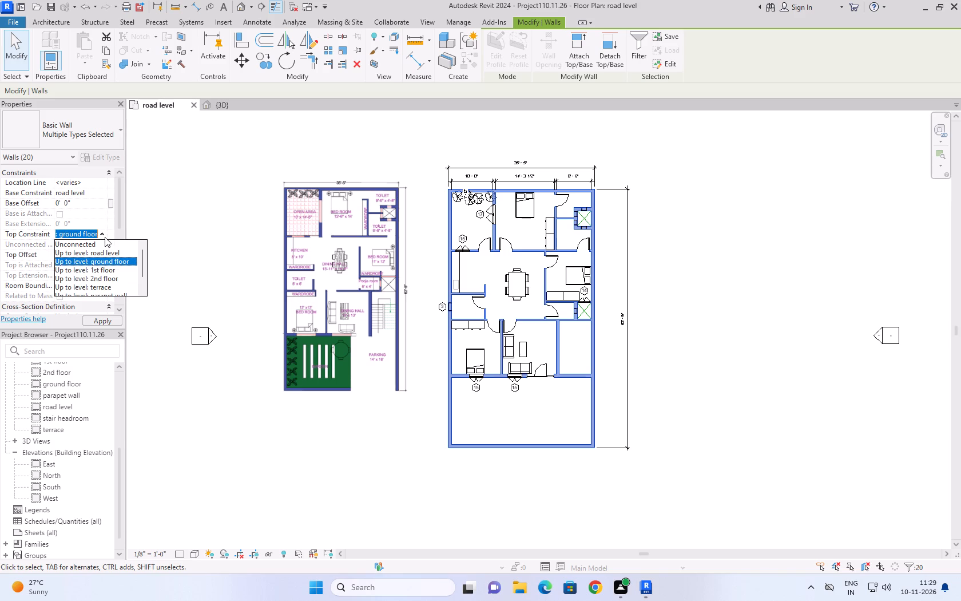
left_click(102, 269)
In the 3D view, make the front boundary wall's top constraint Unconnected and set its height to 3'.
left_click(225, 103)
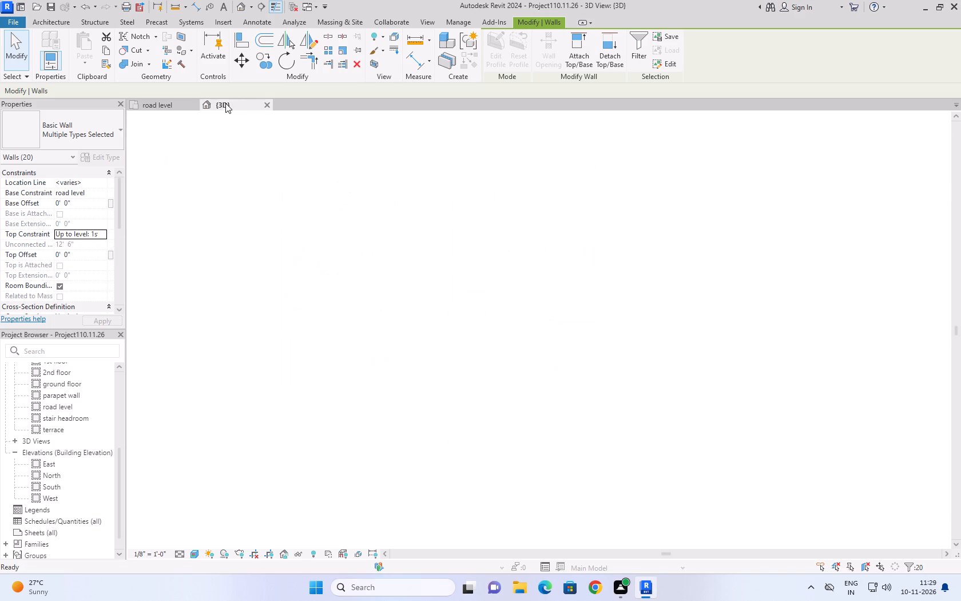
left_click(619, 418)
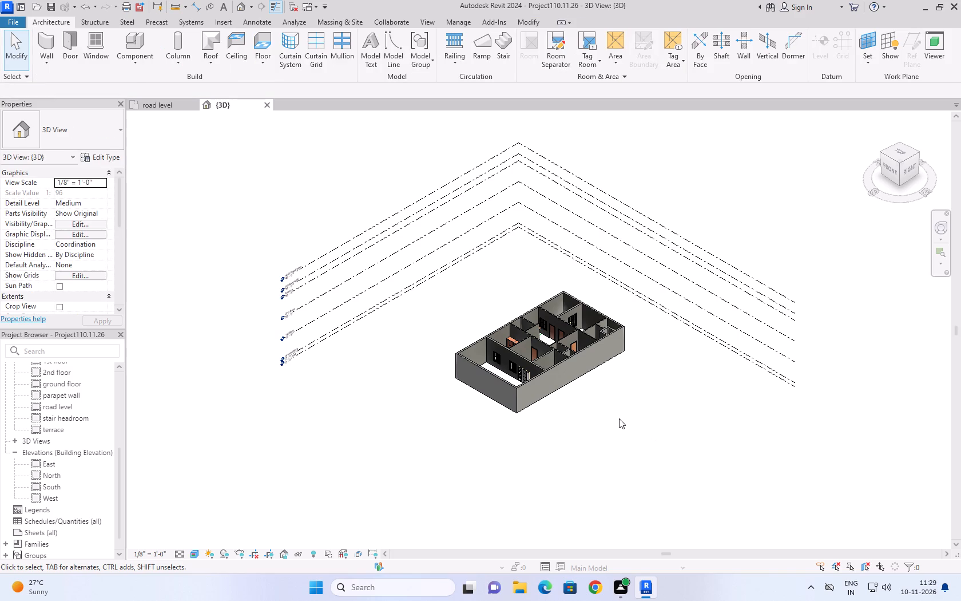
left_click(501, 382)
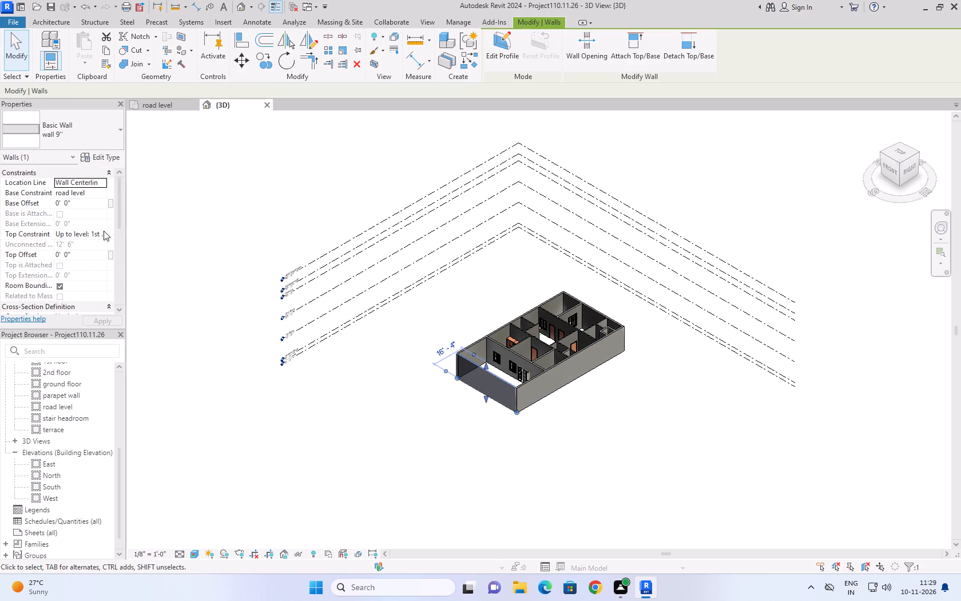
left_click(104, 232)
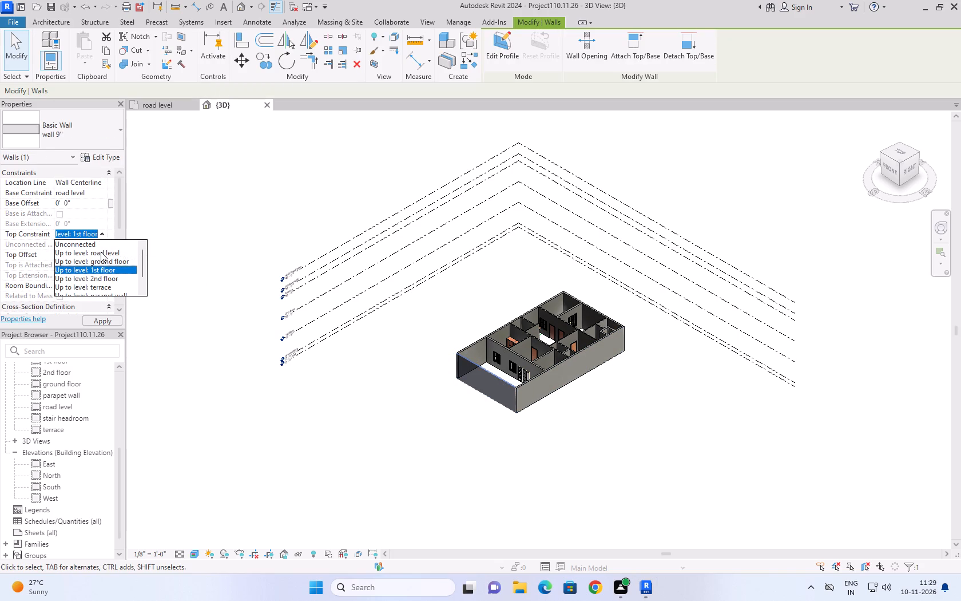
left_click(101, 244)
left_click(100, 243)
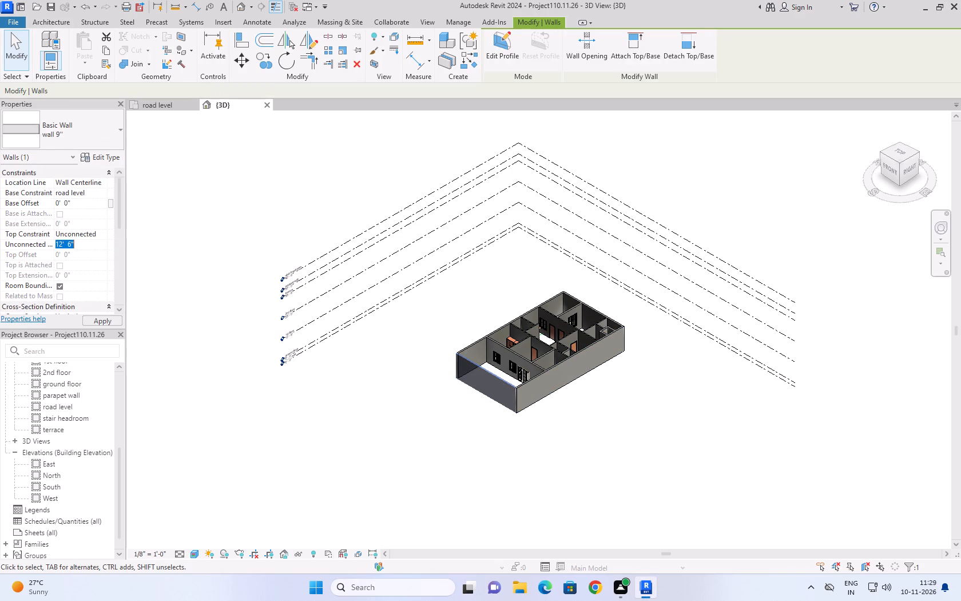
type("3'")
left_click(116, 320)
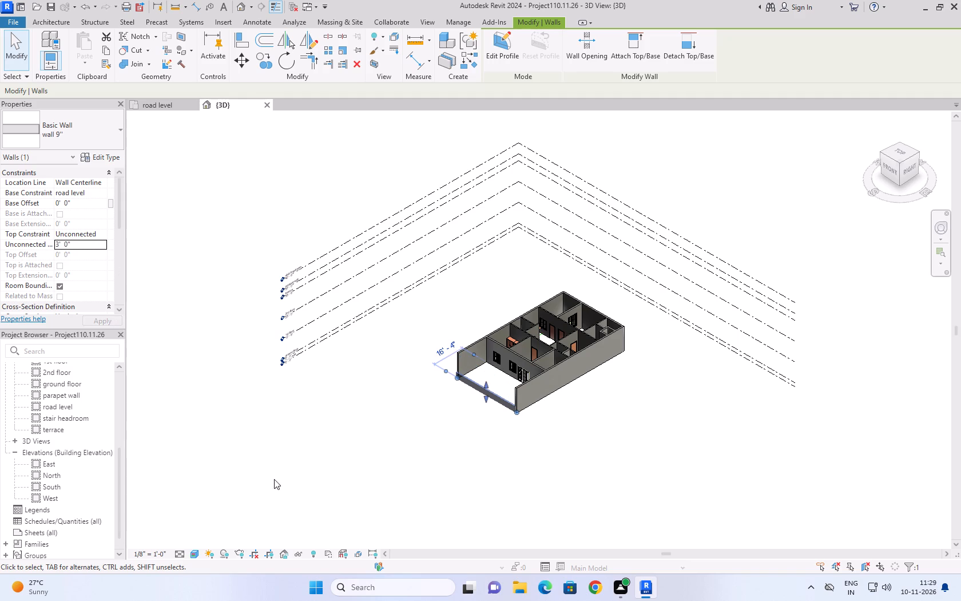
left_click(404, 452)
Examine the side boundary walls and the room layout from above and from the rear in the 3D view.
left_click(530, 382)
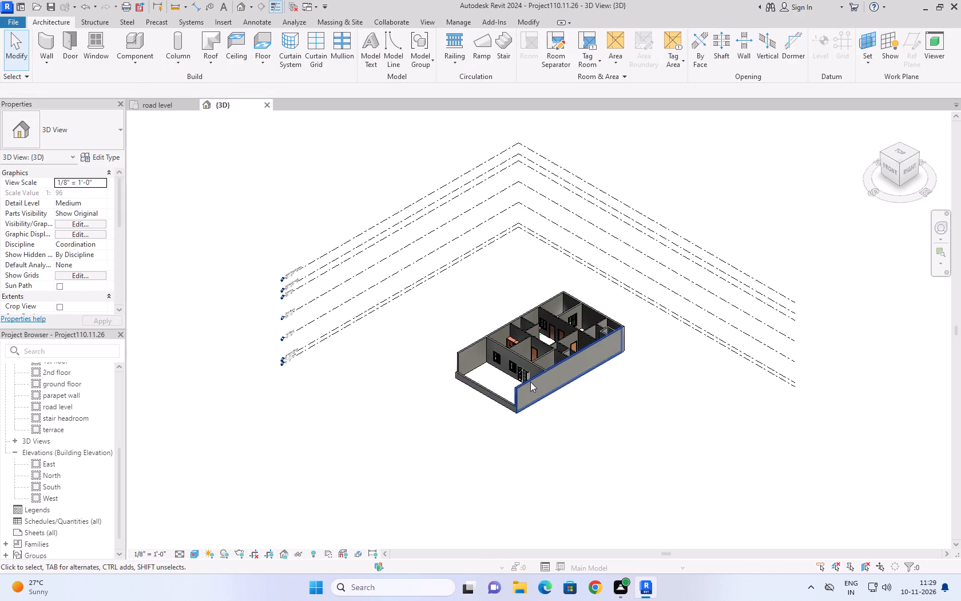
left_click(470, 440)
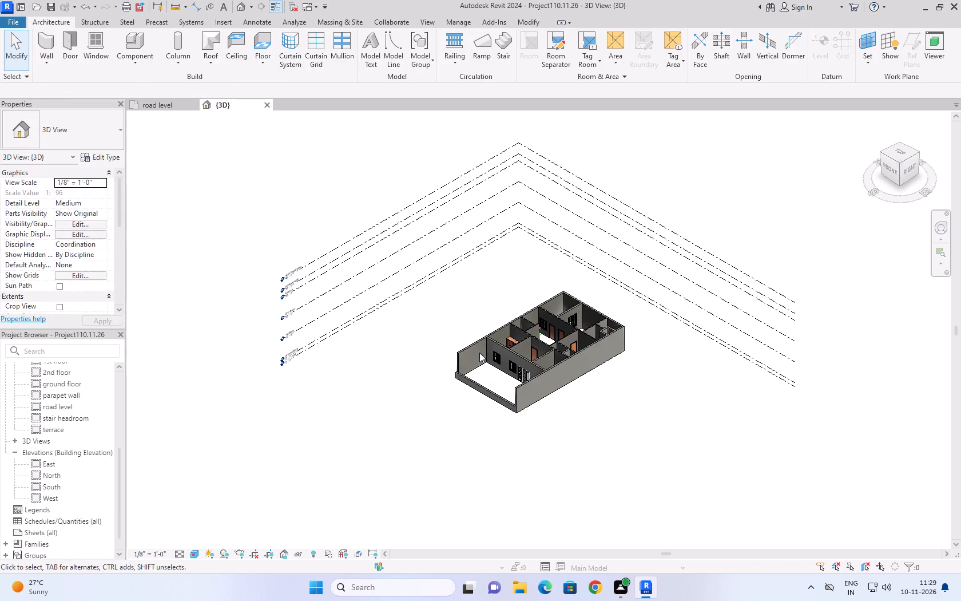
left_click(475, 346)
left_click(414, 428)
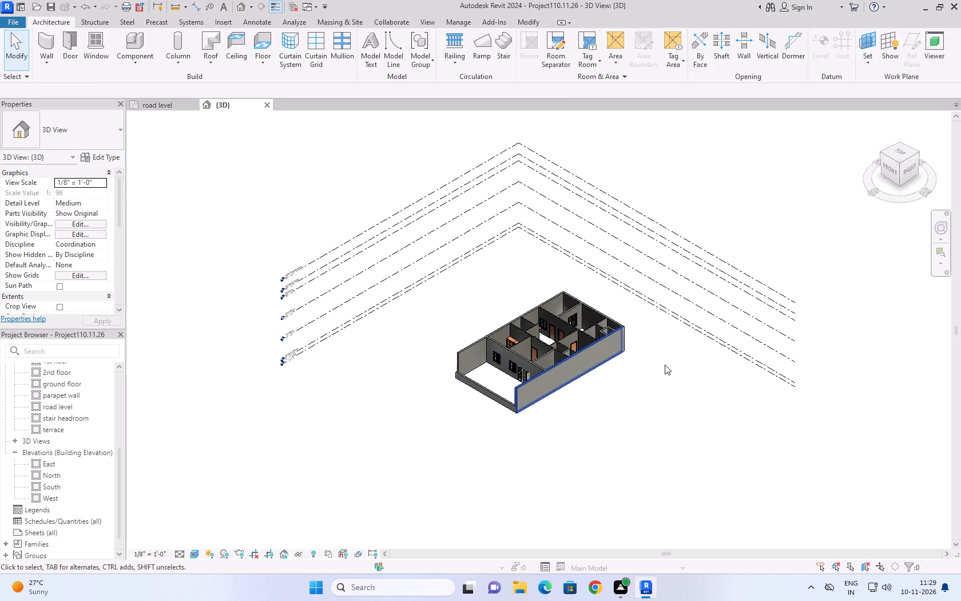
middle_click_drag(665, 365, 704, 557, "shift")
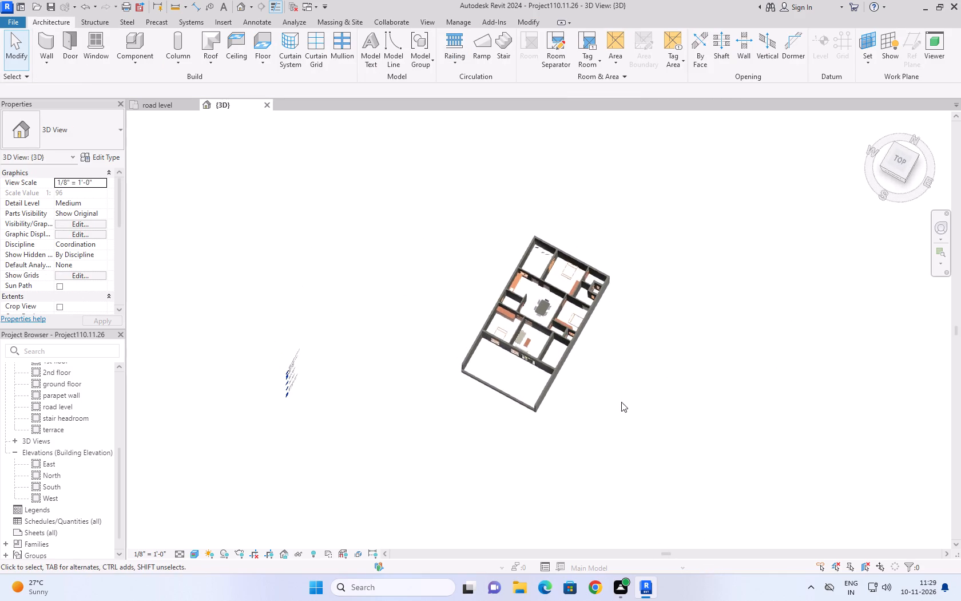
scroll(531, 225, "up", 10)
middle_click_drag(606, 399, 608, 395)
scroll(608, 395, "up", 1, "shift")
middle_click_drag(608, 395, 404, 328)
scroll(652, 314, "down", 8)
middle_click_drag(787, 444, 511, 334, "shift")
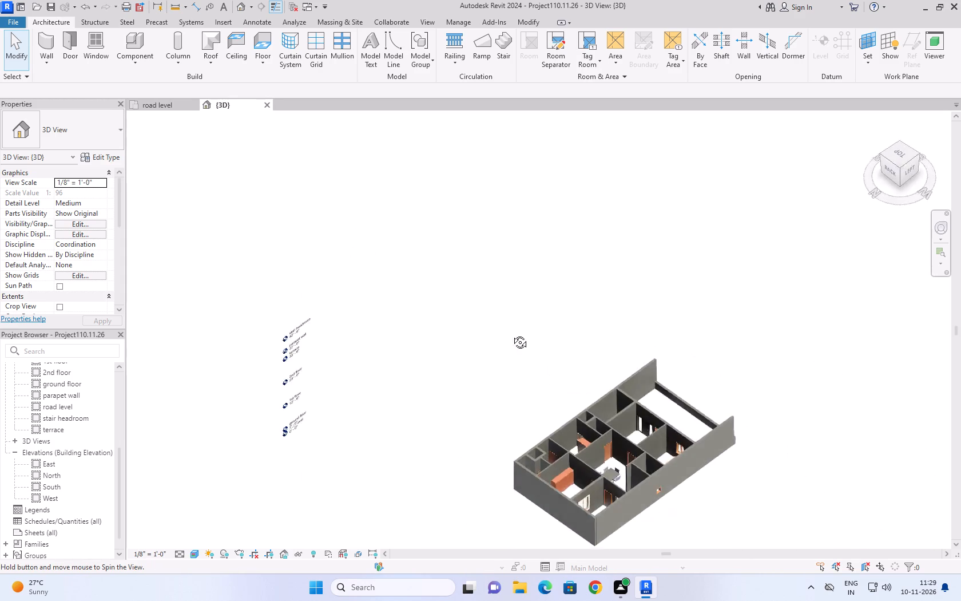
middle_click_drag(511, 334, 525, 281, "shift")
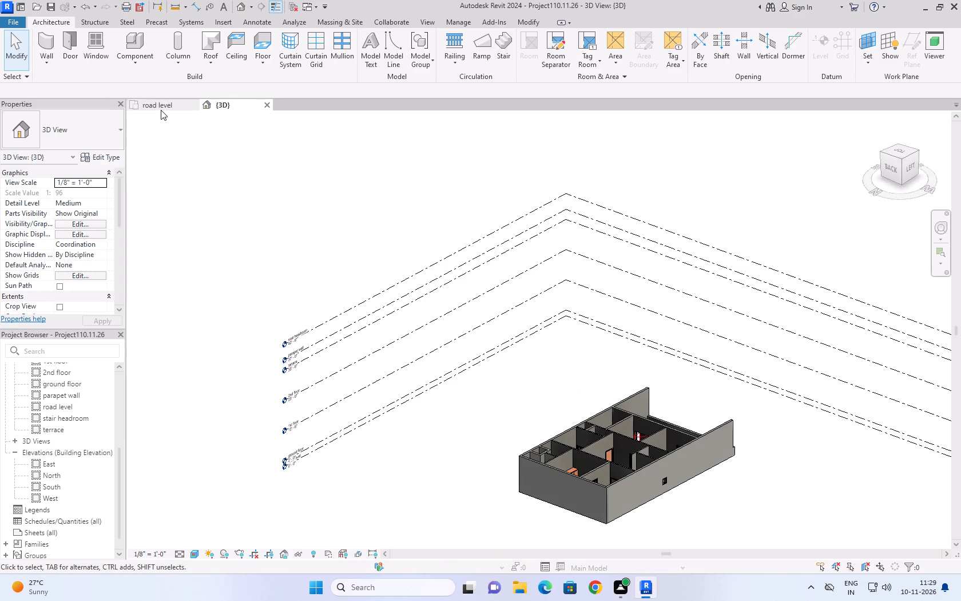
On the road level plan, split the left outer wall just below the front bedroom and near the open area's lower wall.
left_click(157, 110)
left_click(710, 262)
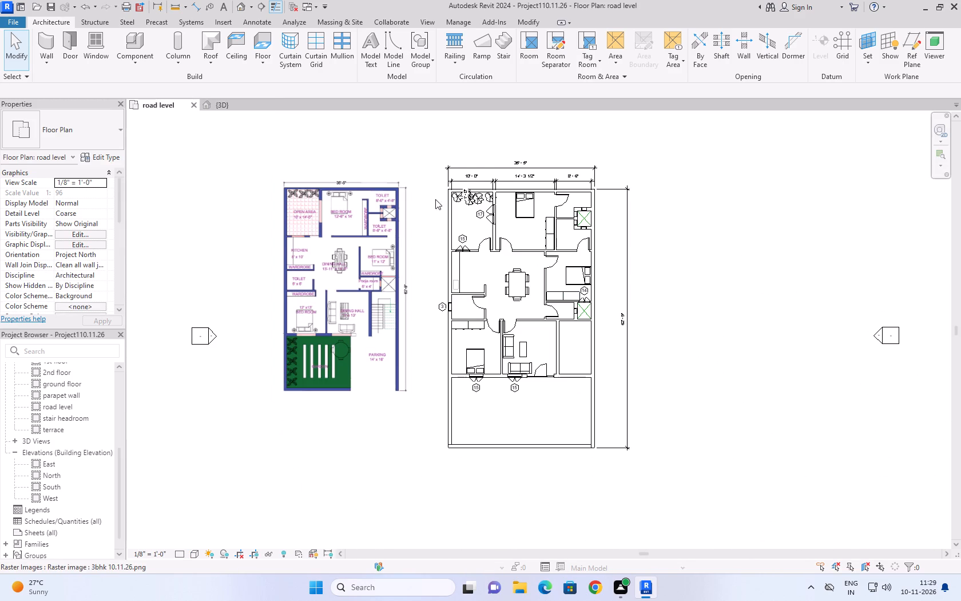
left_click(446, 201)
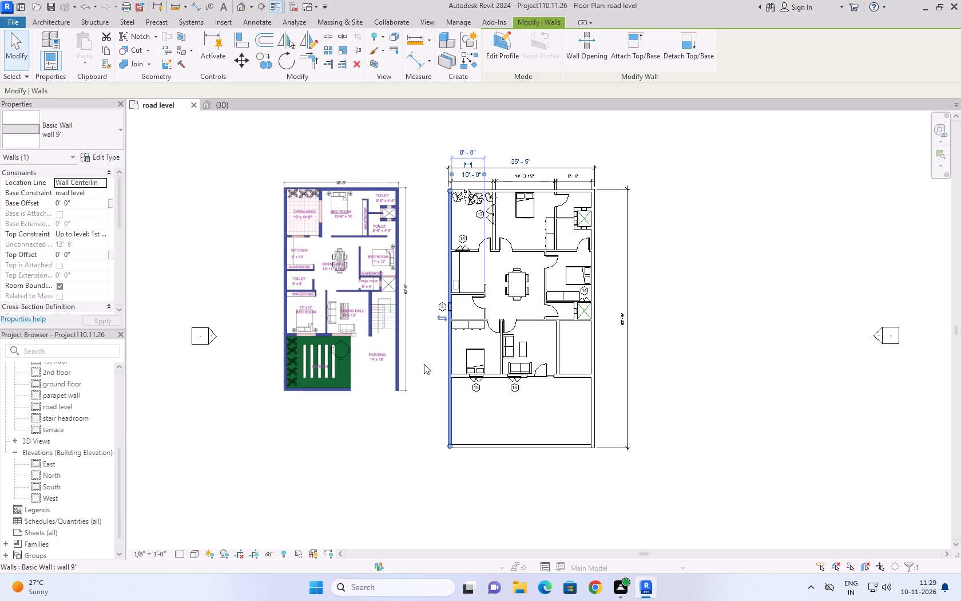
left_click(685, 208)
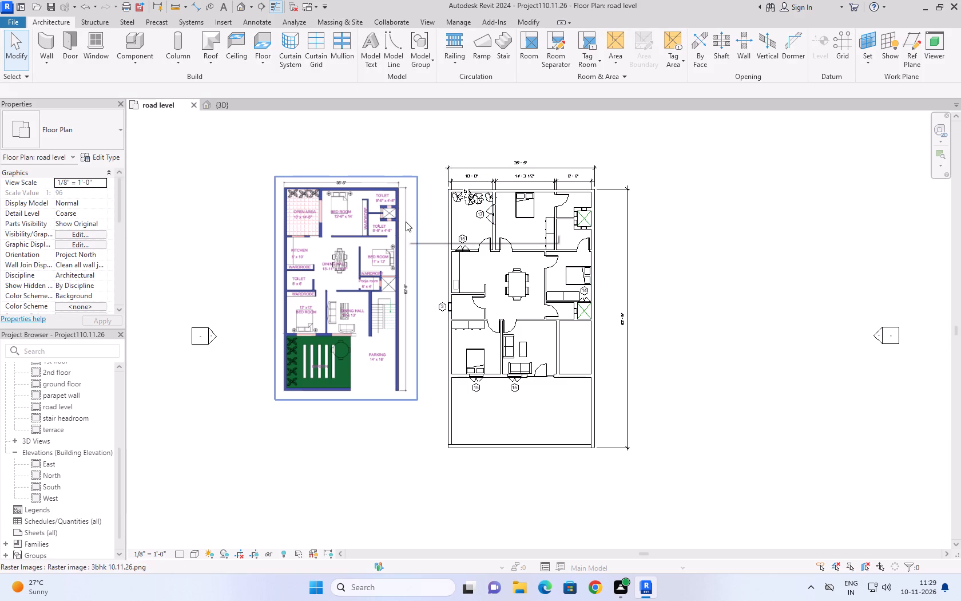
type("sp")
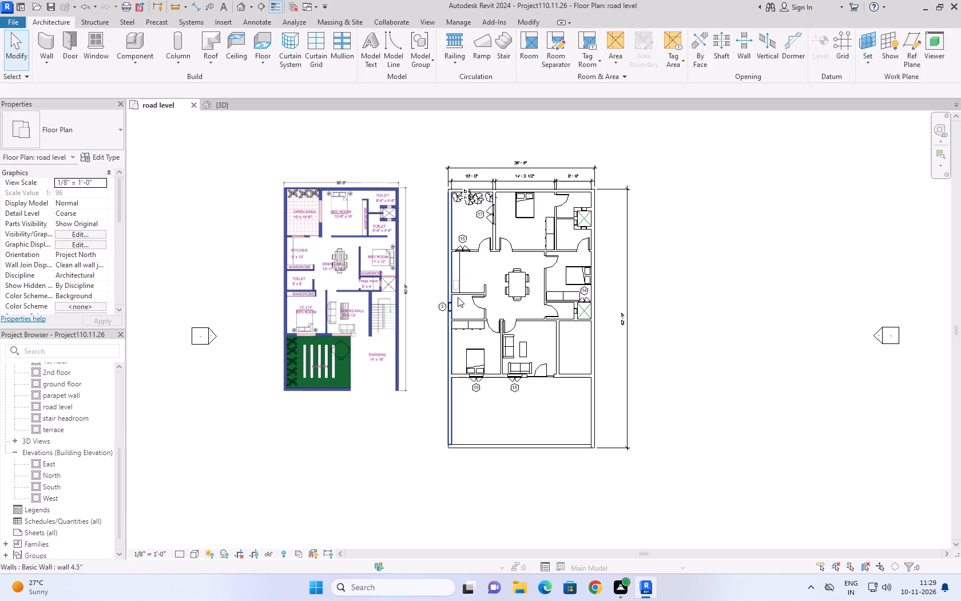
key("Escape")
key("s")
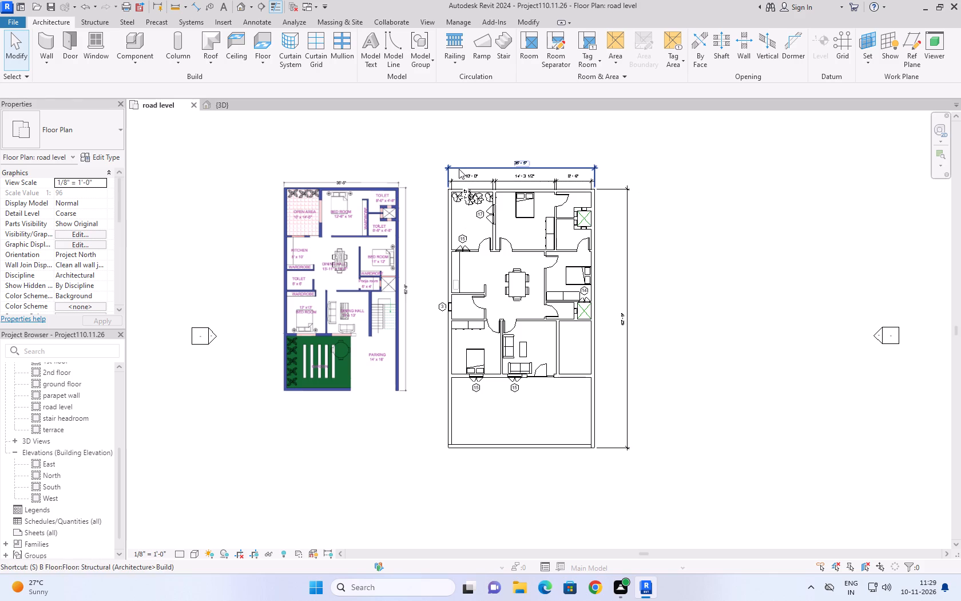
key("l")
scroll(448, 337, "up", 9)
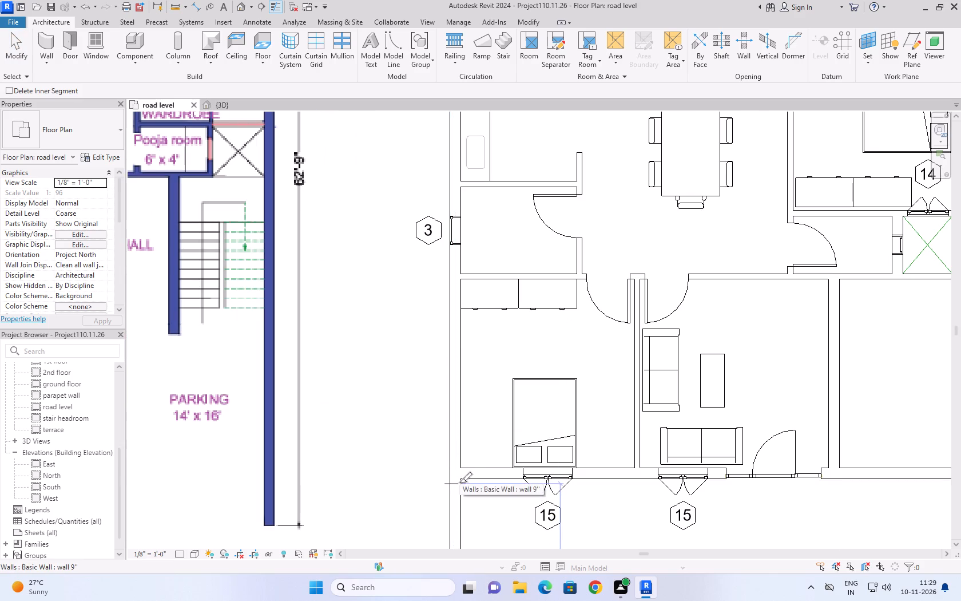
left_click(459, 483)
scroll(415, 350, "down", 8)
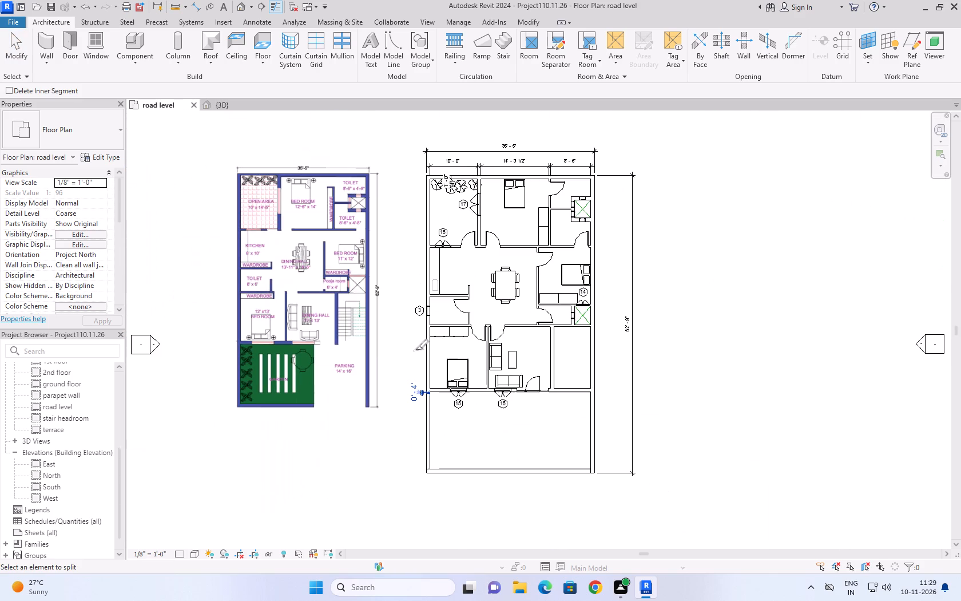
scroll(417, 265, "up", 9)
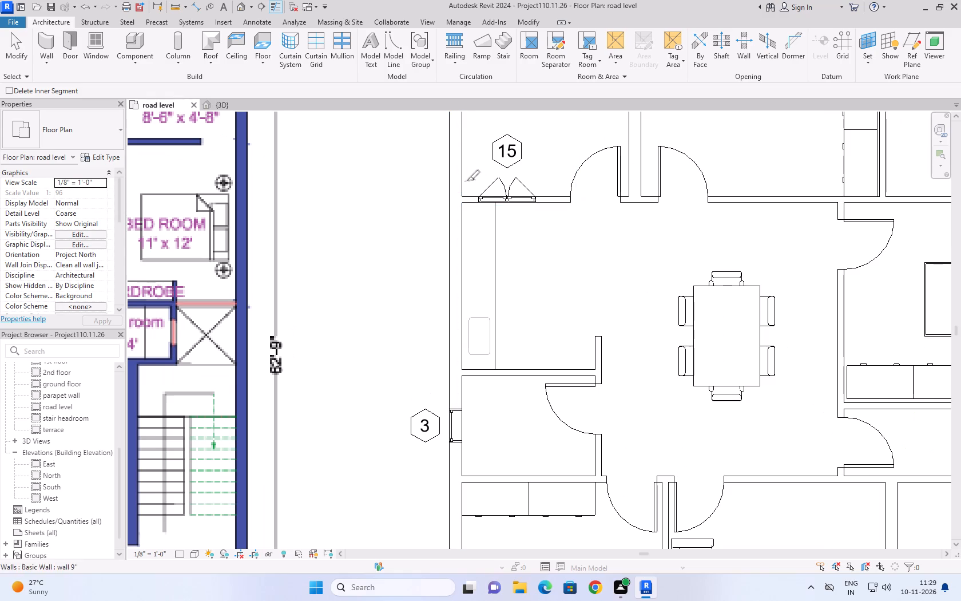
left_click(455, 188)
Split the upper outer wall about 10'-2" from the open area's outer corner, then end the split command.
middle_click_drag(480, 177, 466, 220)
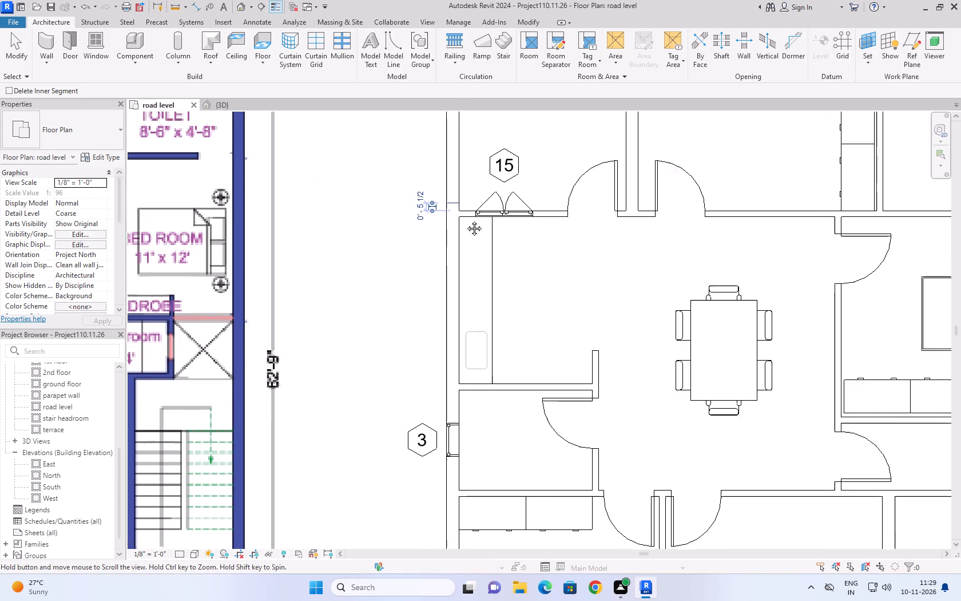
middle_click_drag(466, 220, 406, 379)
left_click(545, 152)
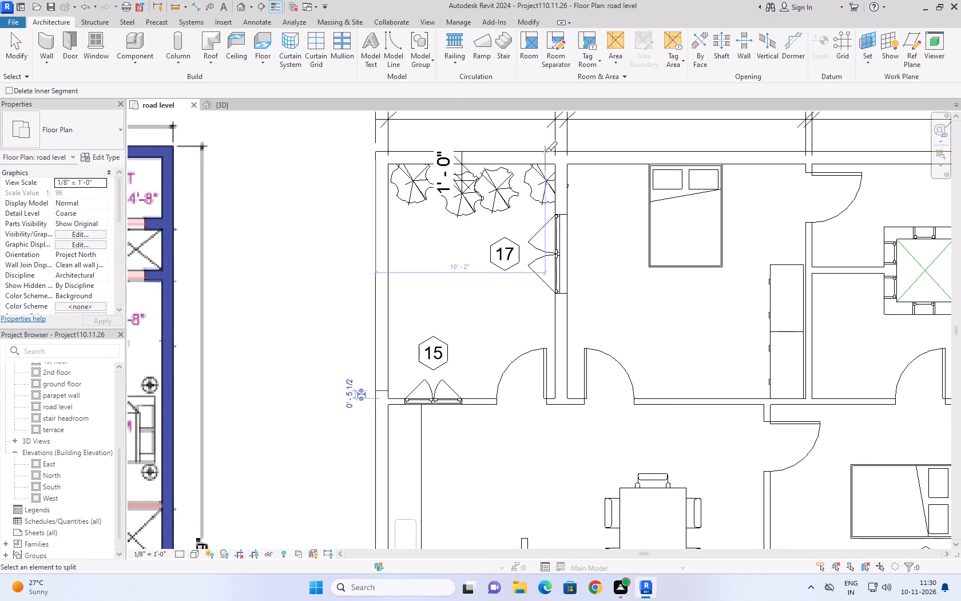
key("Escape")
key("Escape")
key("Escape")
key("Escape")
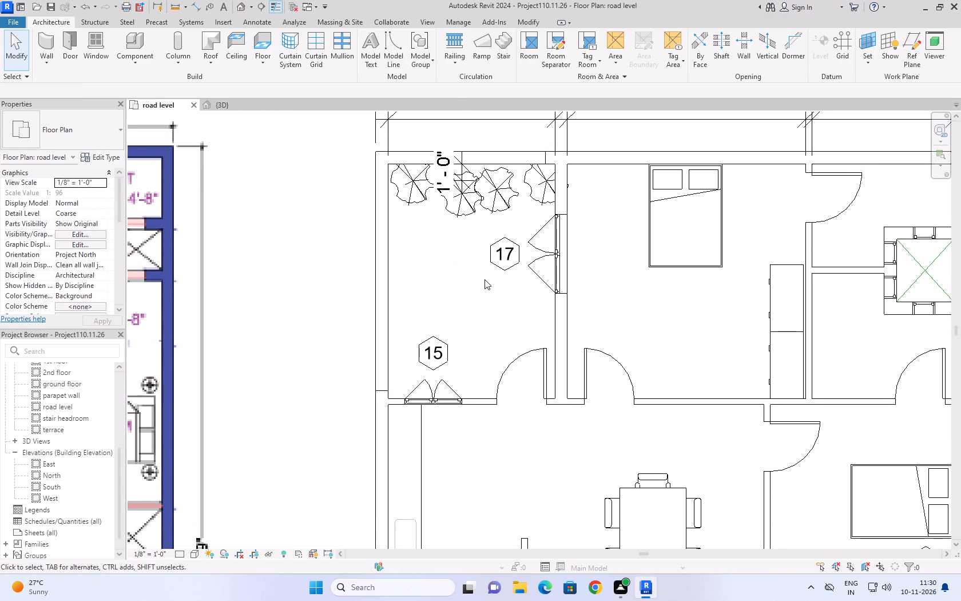
key("Escape")
key("Escape")
Make the open area's left and upper outer walls' top constraint Unconnected and set their height to 3'.
left_click(385, 307)
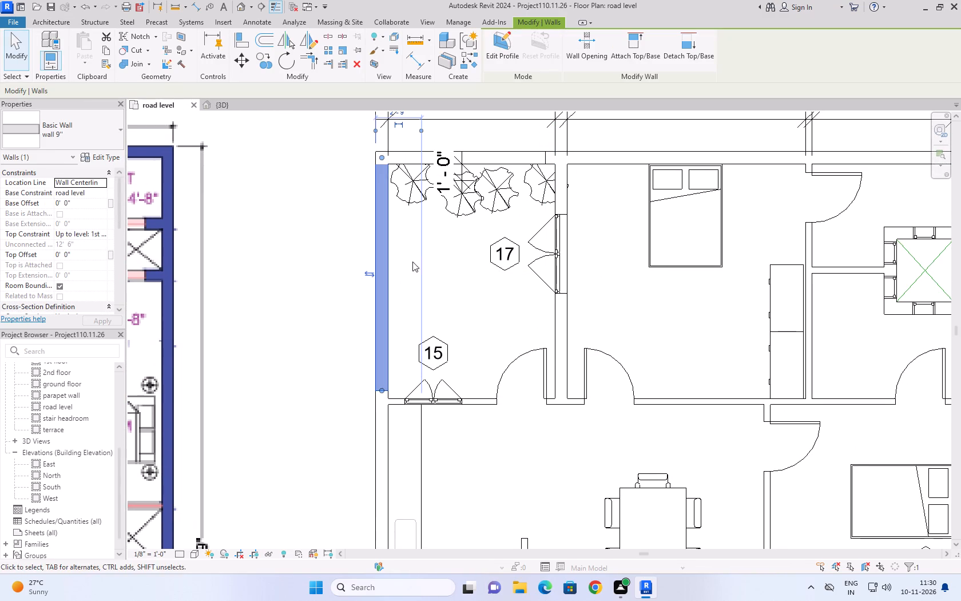
left_click(475, 154)
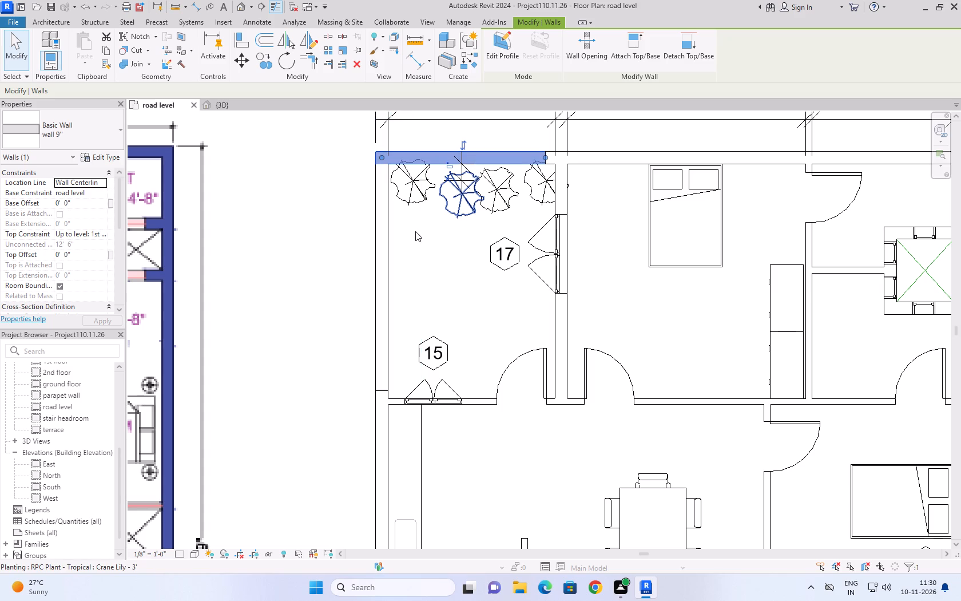
left_click(376, 254, "ctrl")
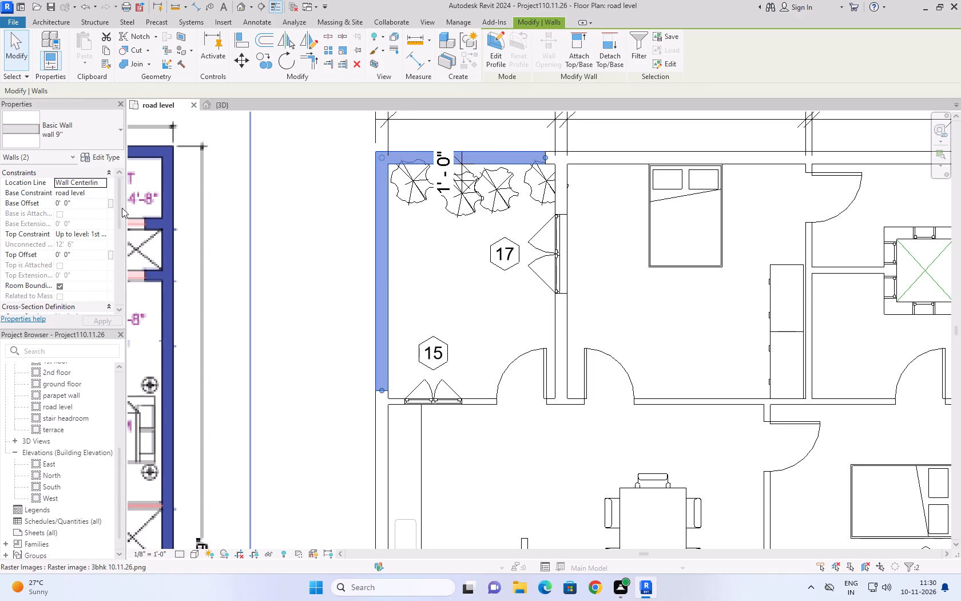
left_click(103, 236)
left_click(104, 241)
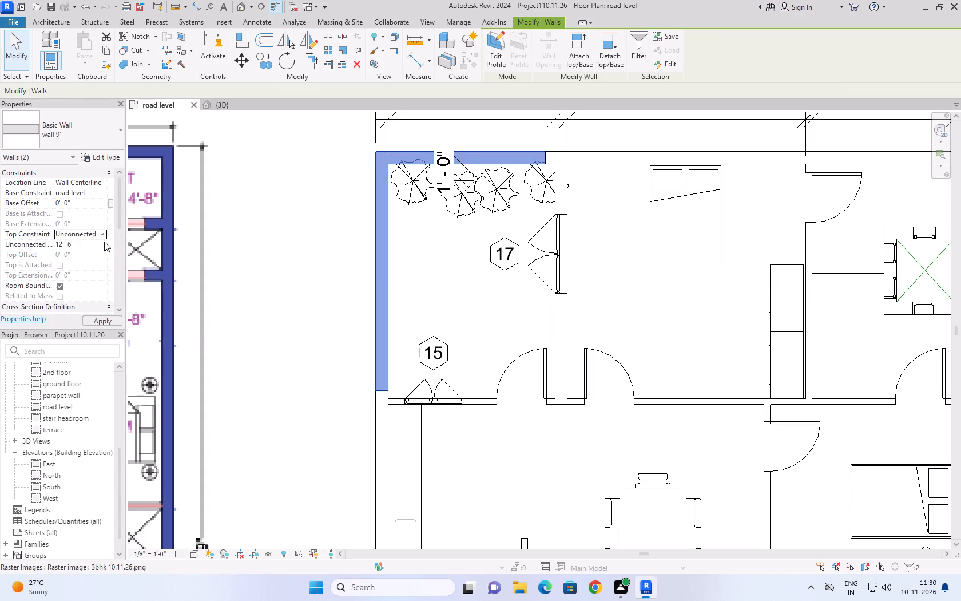
left_click(91, 246)
key("3")
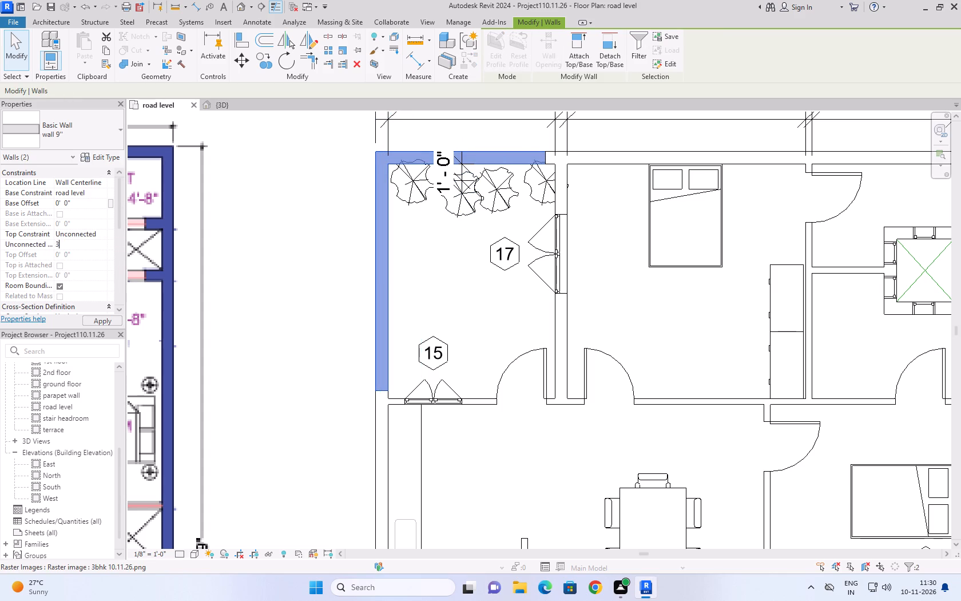
key("apostrophe")
left_click(272, 222)
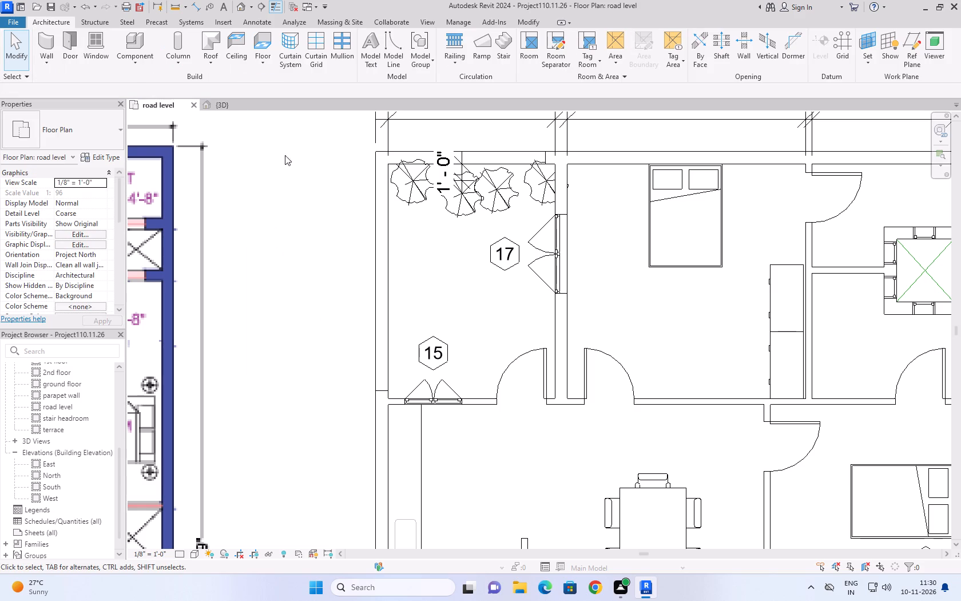
In the 3D view, make the front yard's left side wall top constraint Unconnected and set its height to 3'.
left_click(236, 110)
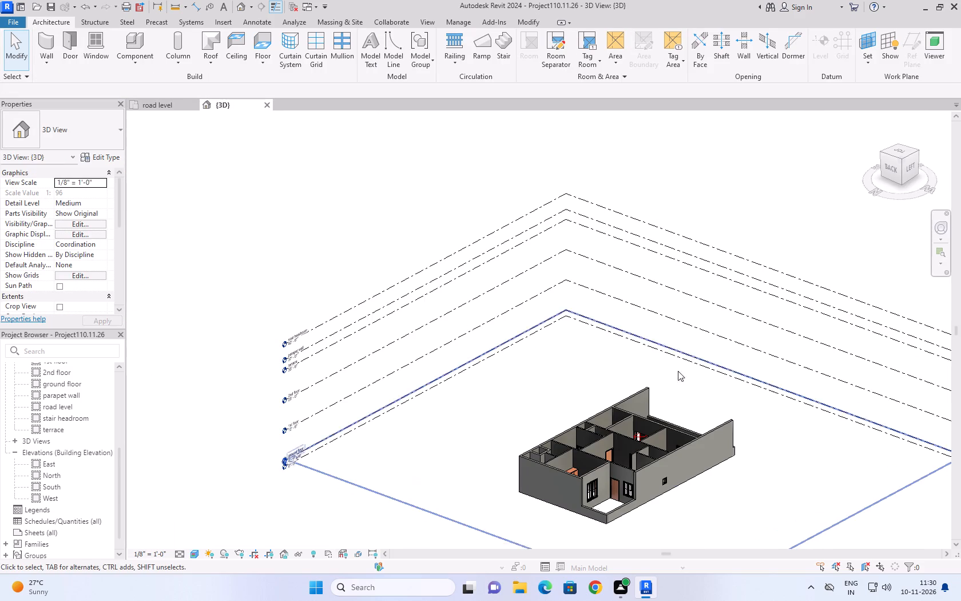
middle_click_drag(791, 429, 761, 452, "shift")
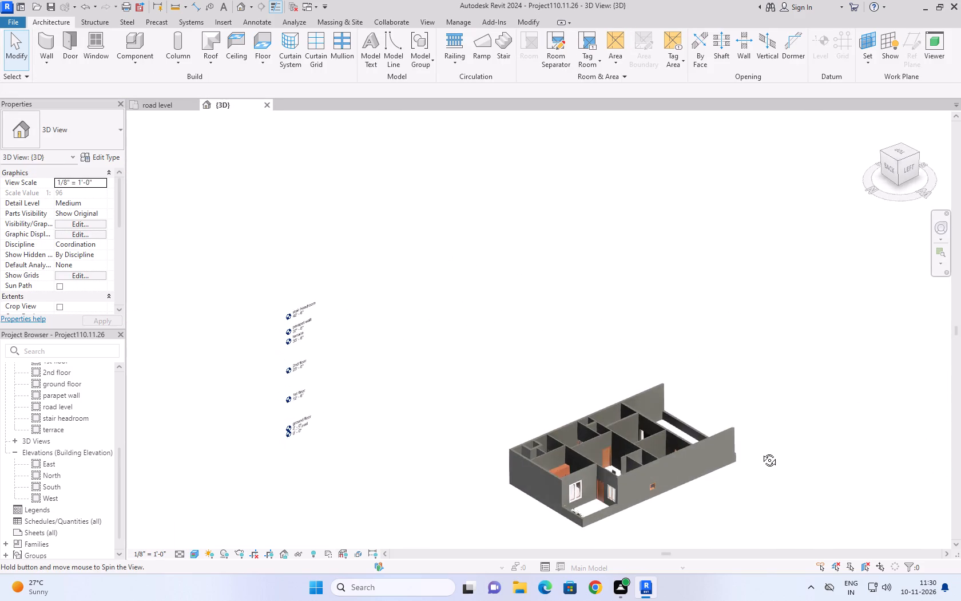
middle_click_drag(761, 452, 671, 503, "shift")
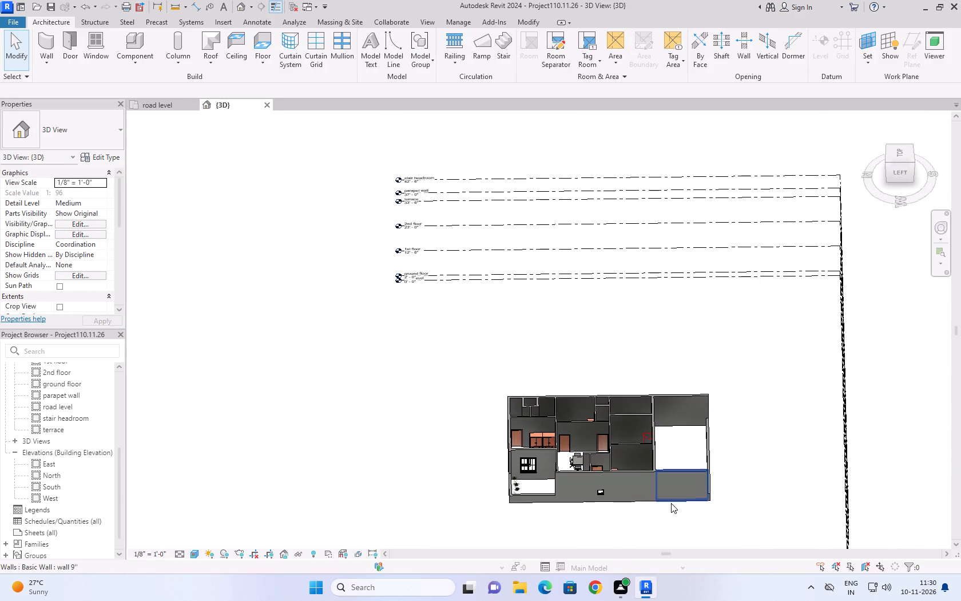
left_click(680, 472)
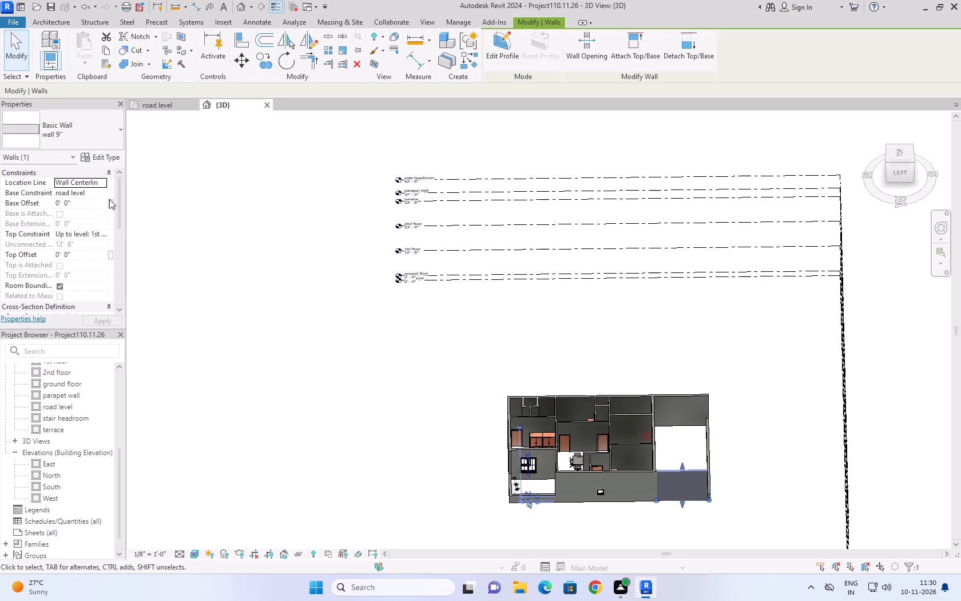
left_click(107, 235)
left_click(104, 235)
left_click(102, 242)
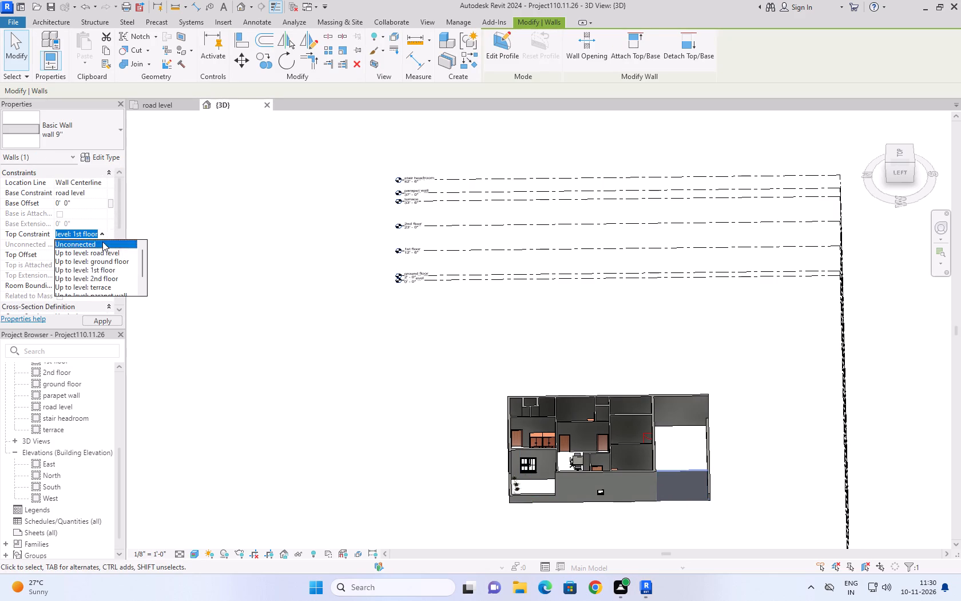
left_click(93, 248)
key("3")
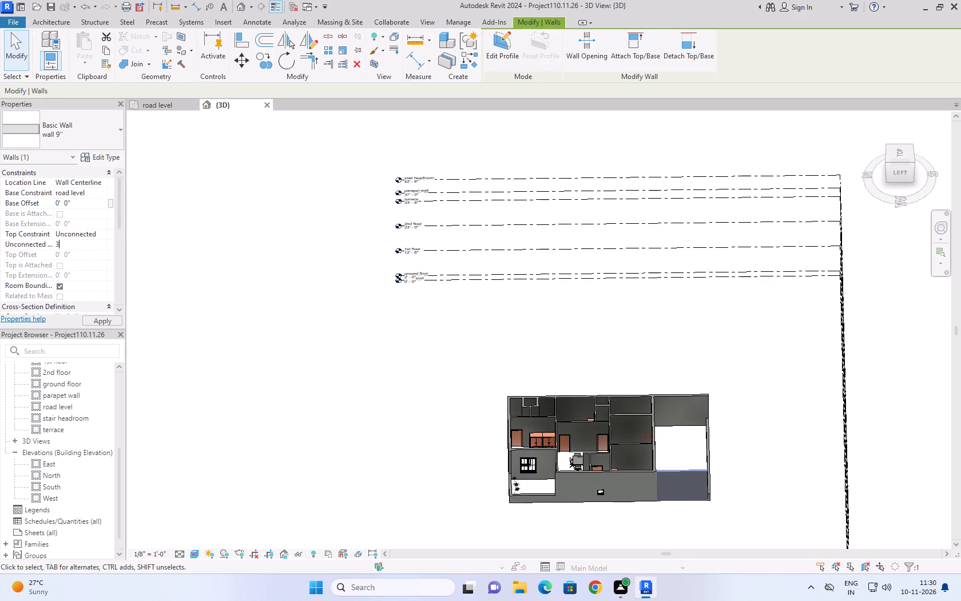
key("apostrophe")
left_click(240, 266)
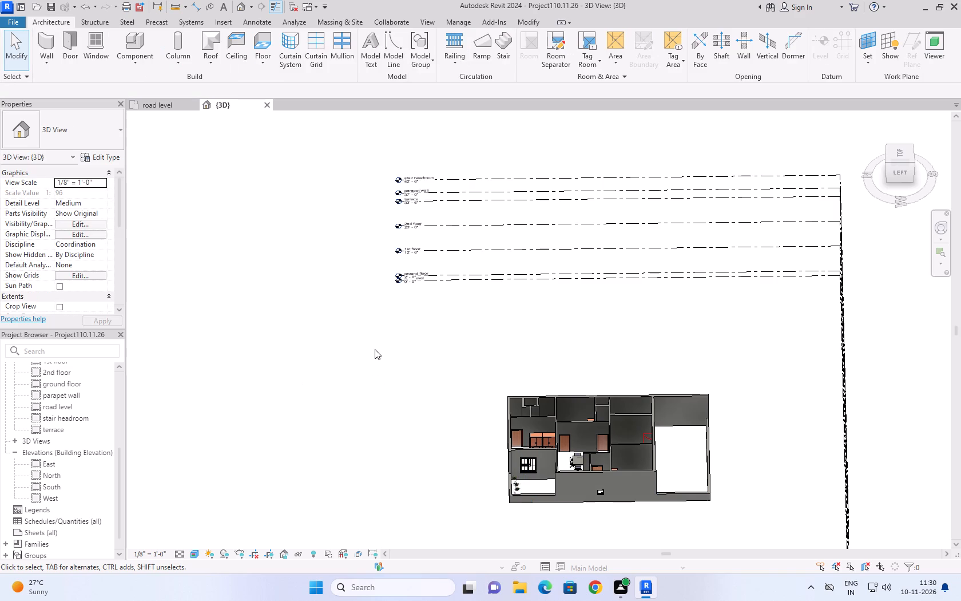
left_click(375, 349)
On the road level plan, delete the two middle plants along the open area's upper wall.
scroll(587, 530, "up", 3)
scroll(486, 463, "up", 4)
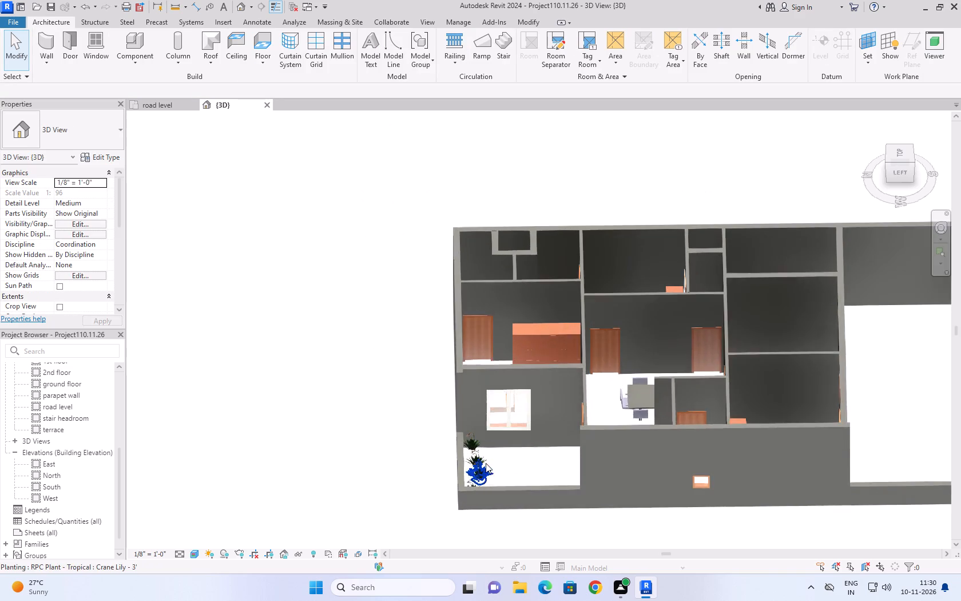
scroll(511, 501, "up", 5)
middle_click_drag(538, 433, 520, 481, "shift")
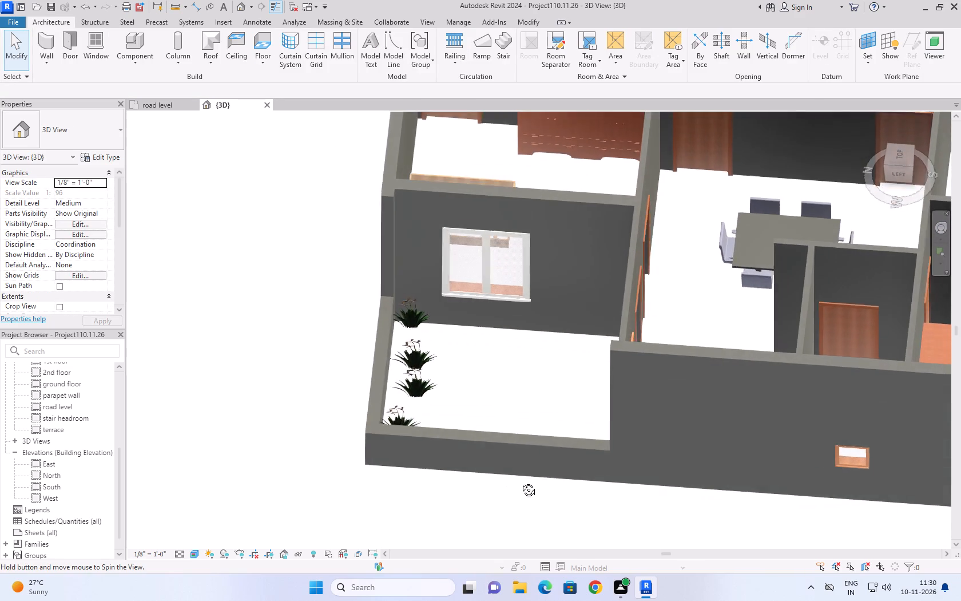
middle_click_drag(520, 481, 510, 496, "shift")
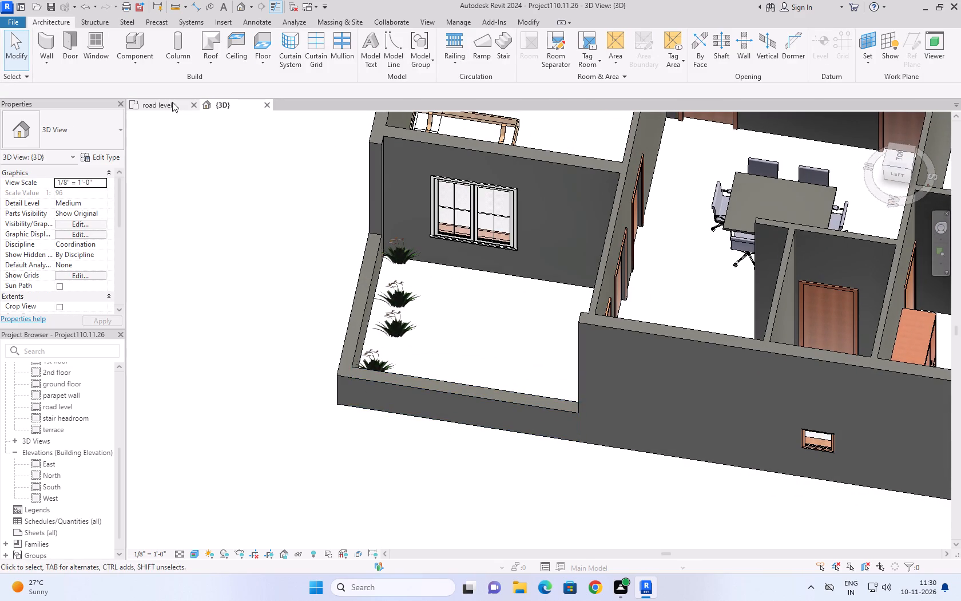
left_click(165, 102)
left_click(494, 172)
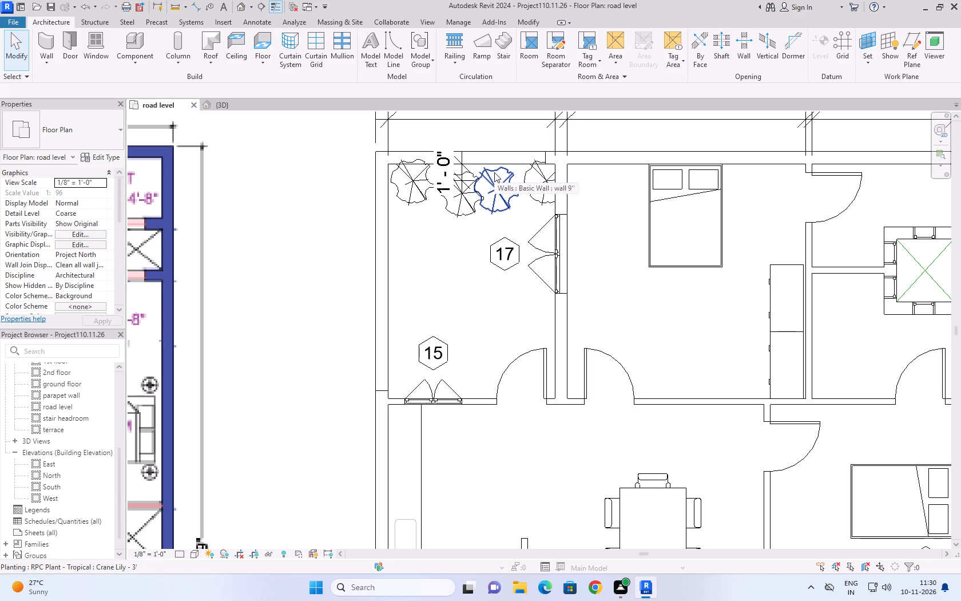
key("Delete")
left_click(476, 197)
key("Delete")
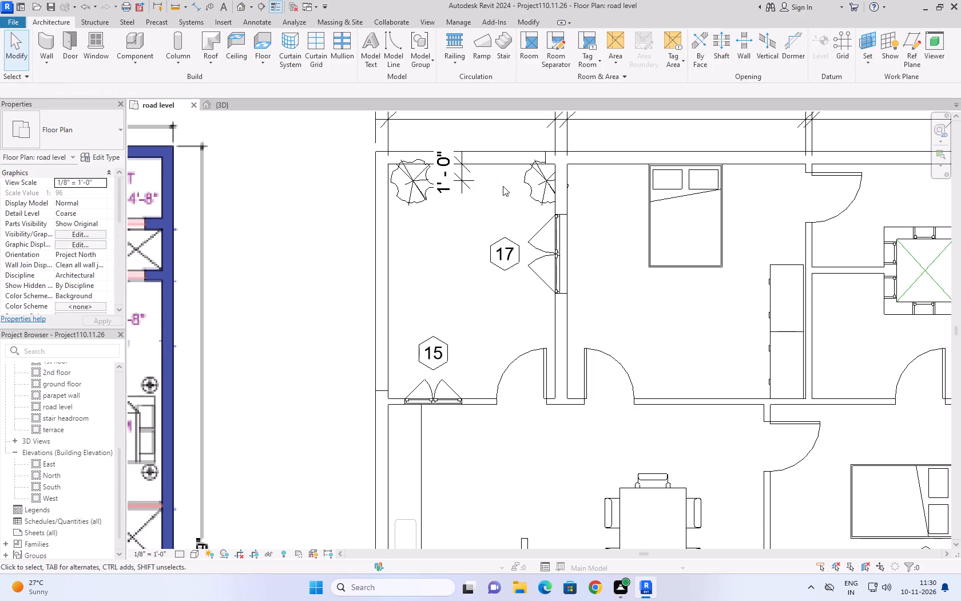
Place three RPC Tropical Crane Lily 3' plants between the two remaining ones along the open area's upper wall, and check them in 3D.
left_click(525, 177)
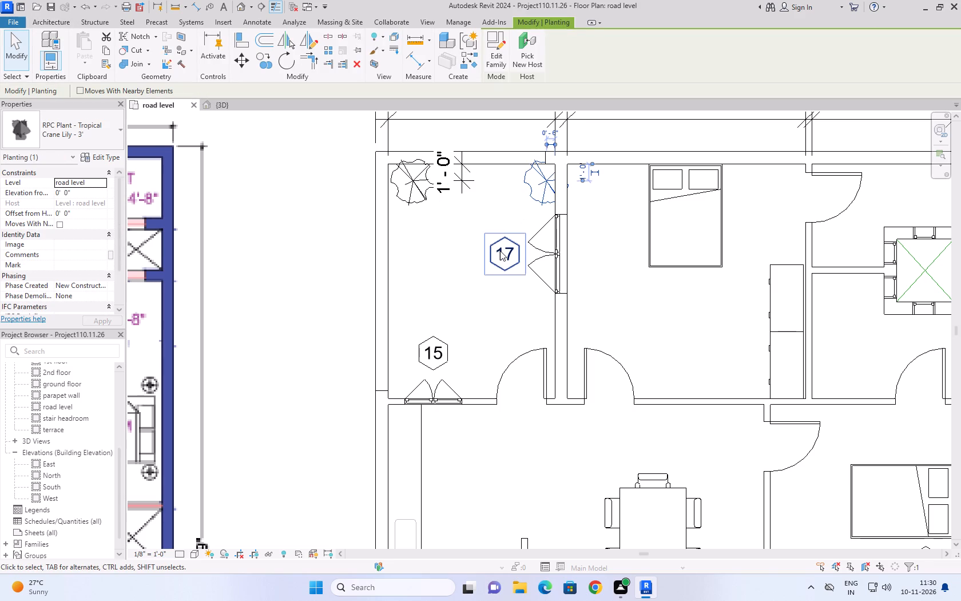
type("cs")
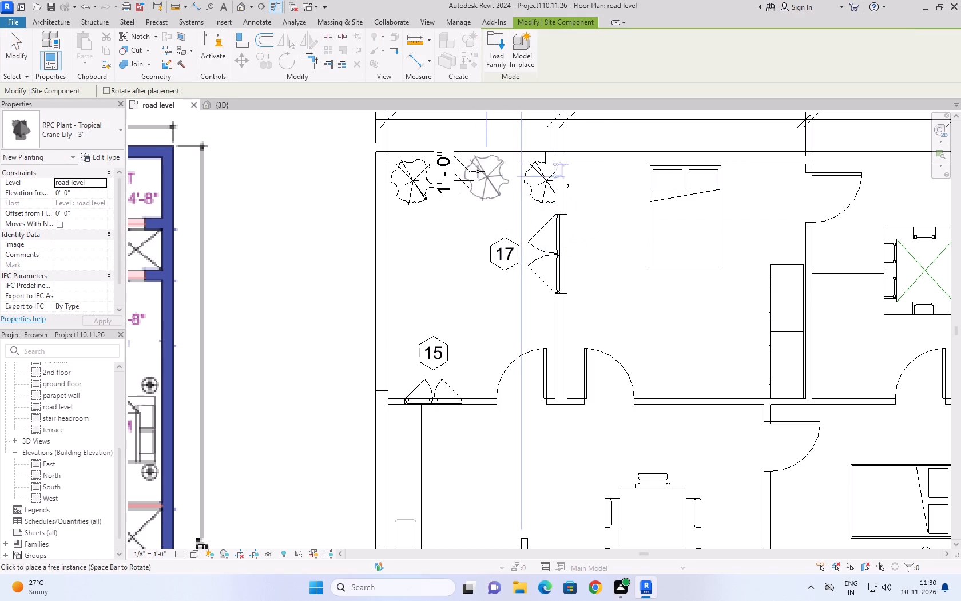
scroll(469, 170, "up", 9)
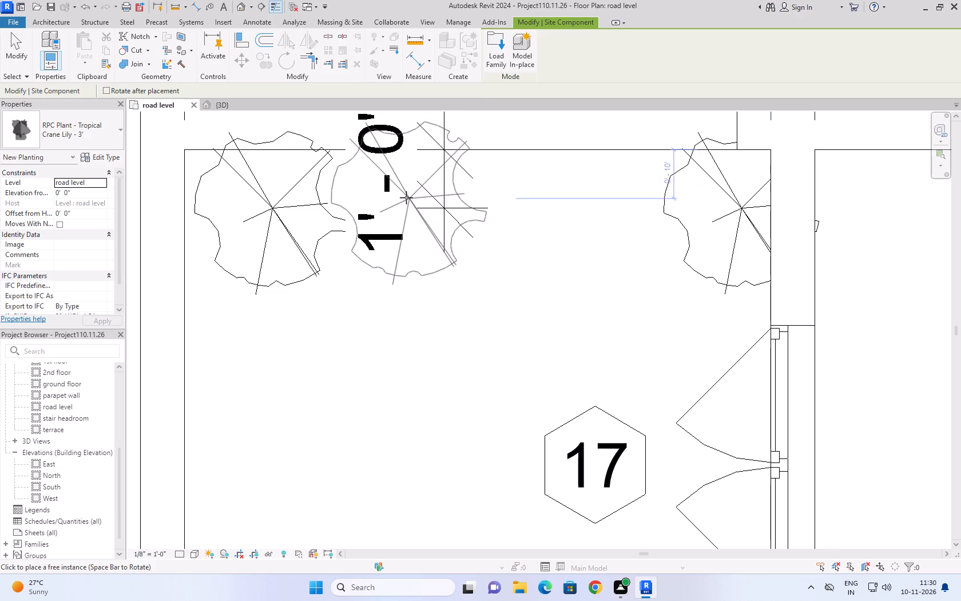
left_click(396, 201)
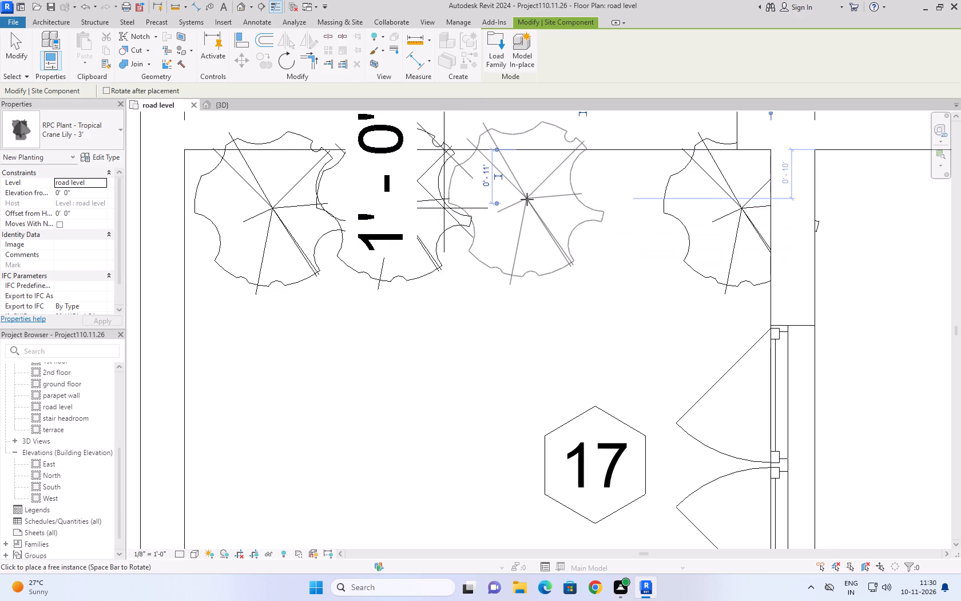
left_click(527, 199)
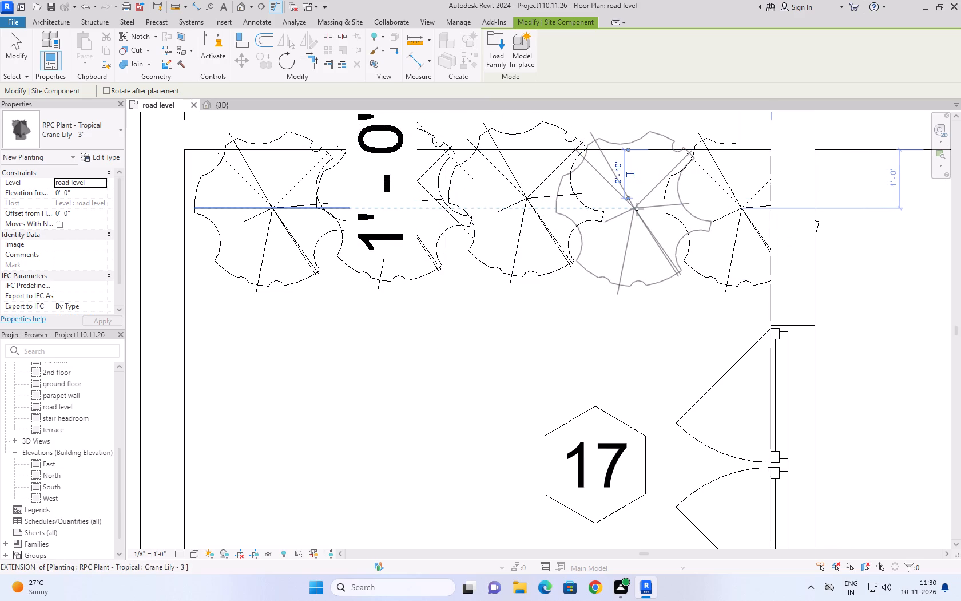
left_click(637, 209)
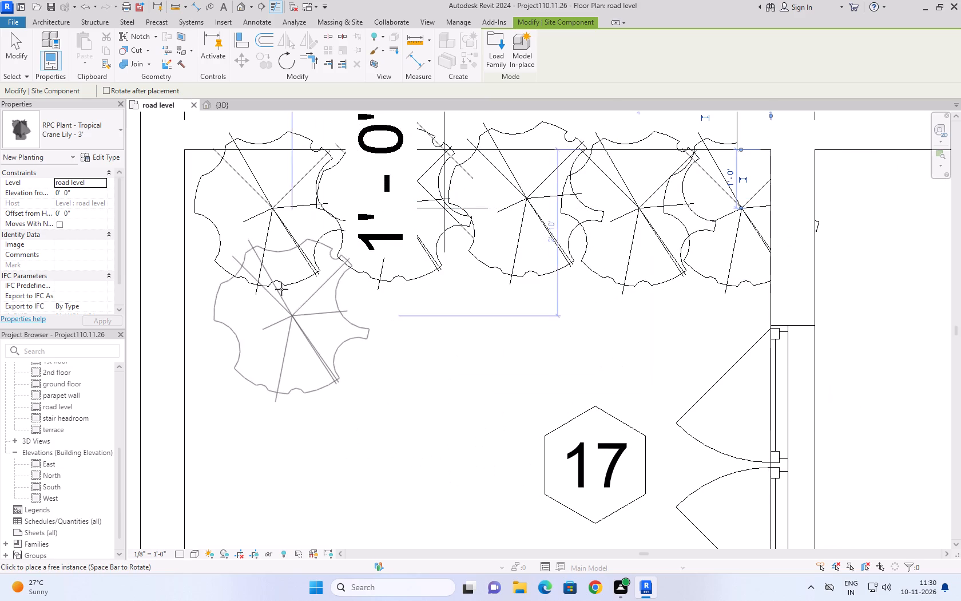
left_click(232, 101)
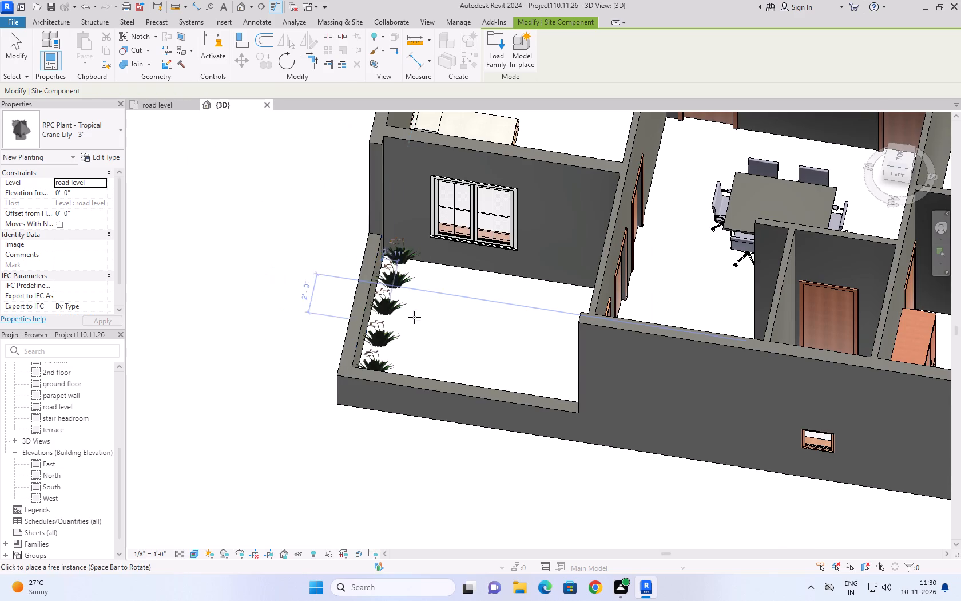
scroll(480, 227, "down", 7)
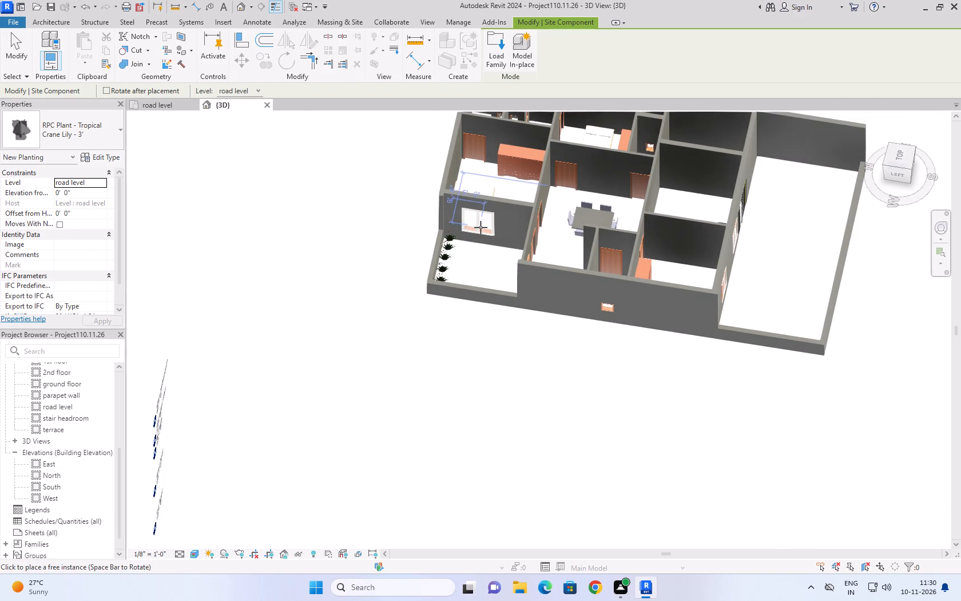
left_click(18, 46)
Examine the front yard's boundary walls and the full-height right side wall from the home 3D view.
scroll(348, 321, "down", 4)
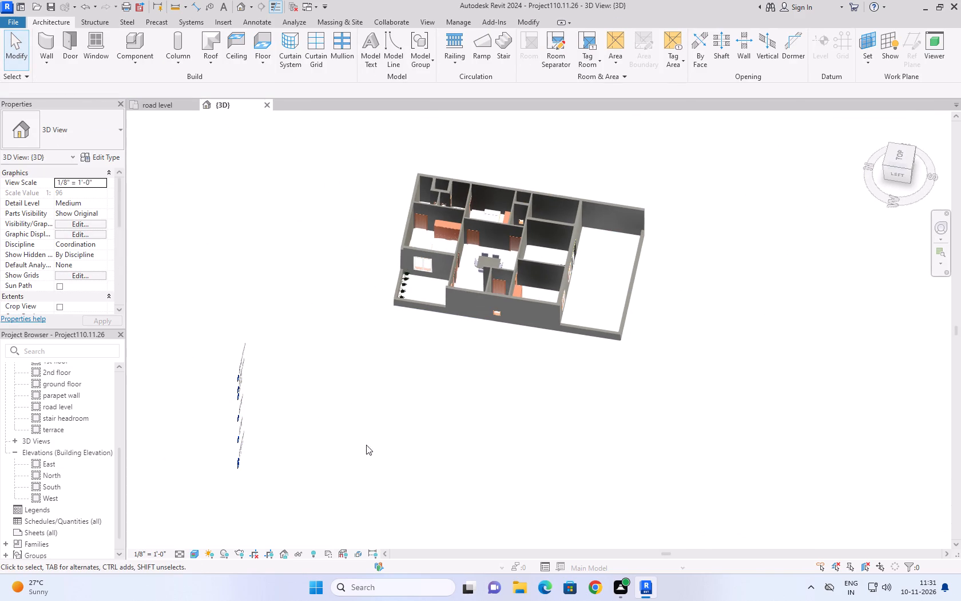
left_click(201, 558)
left_click(204, 544)
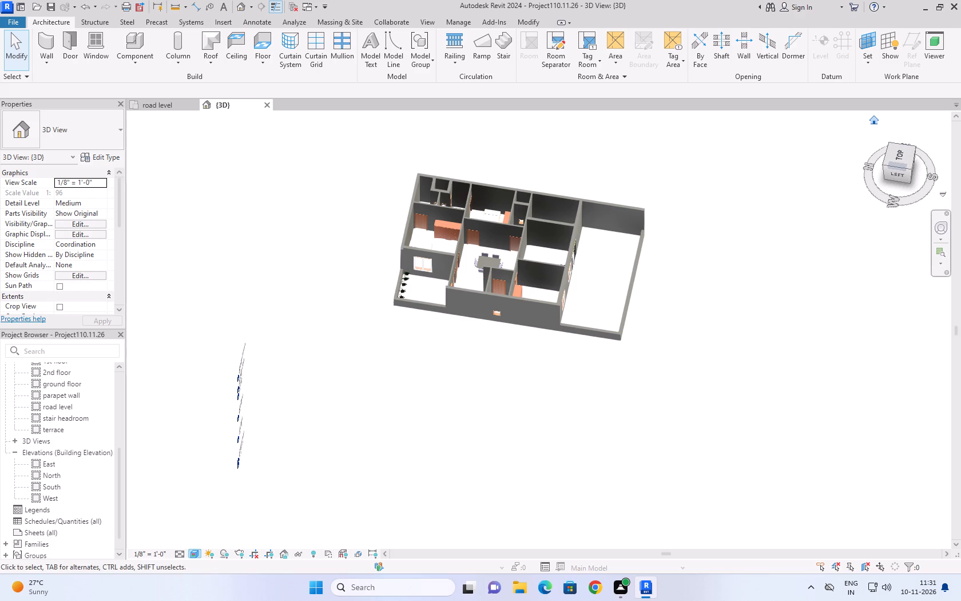
left_click(876, 124)
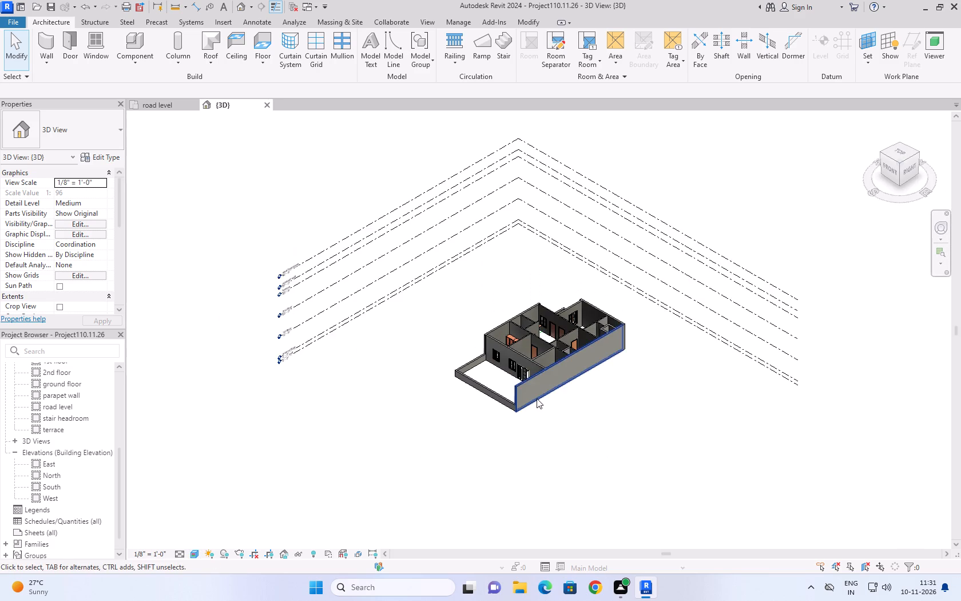
scroll(537, 398, "up", 7)
scroll(439, 468, "up", 1)
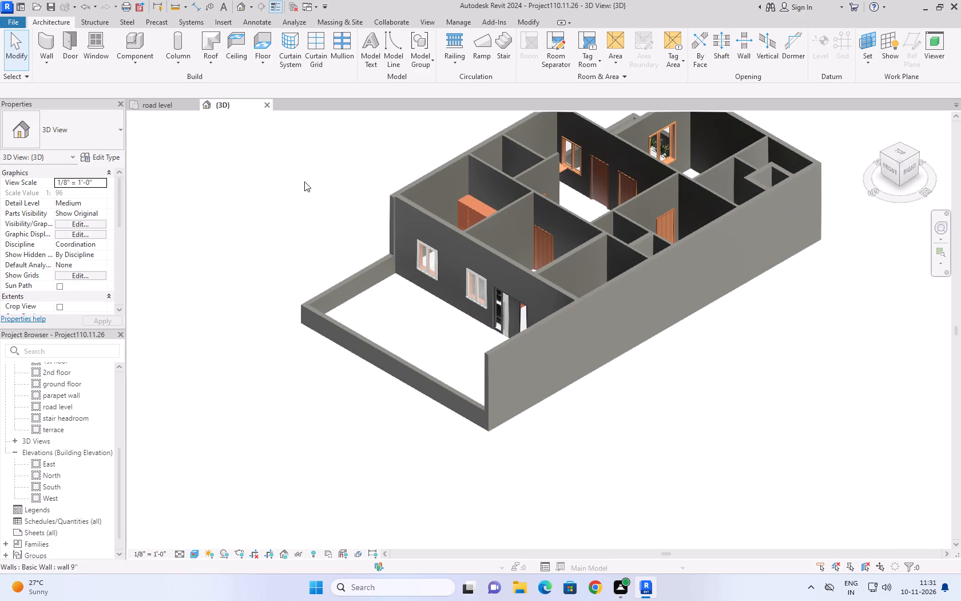
On the road level plan, split the right outer wall just below the building's front wall.
left_click(162, 99)
scroll(581, 222, "down", 16)
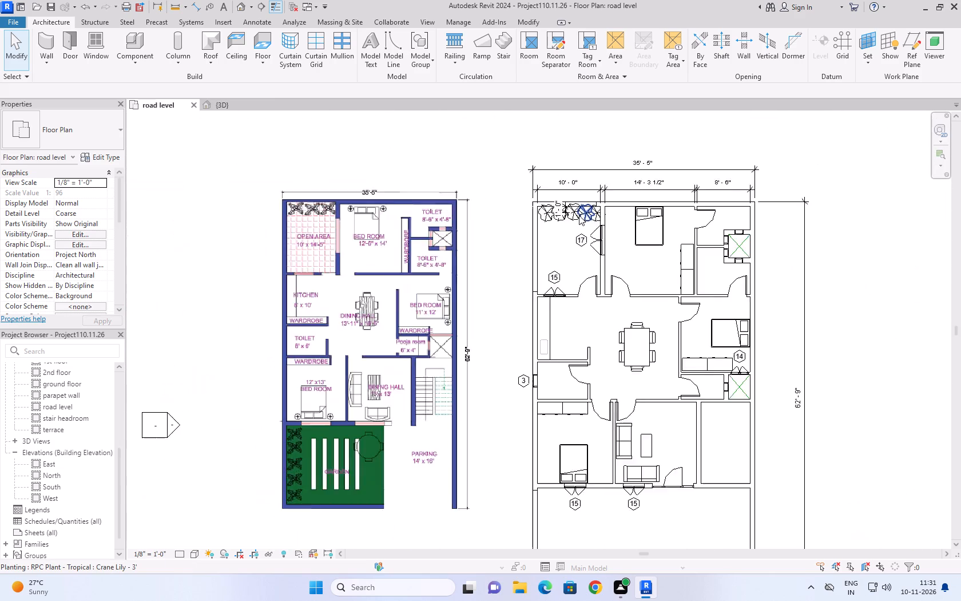
scroll(579, 215, "down", 4)
scroll(742, 418, "up", 6)
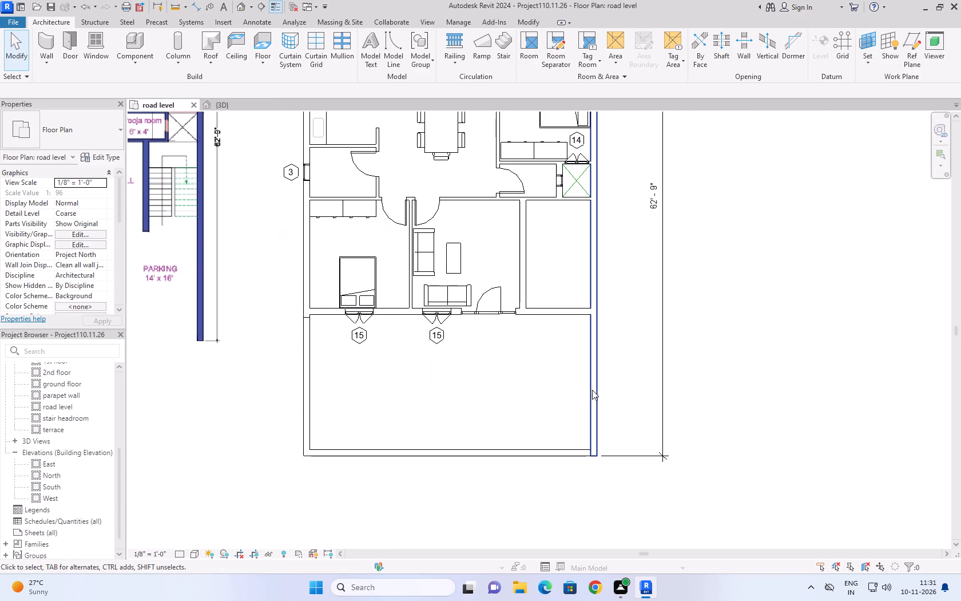
left_click(593, 390)
left_click(863, 420)
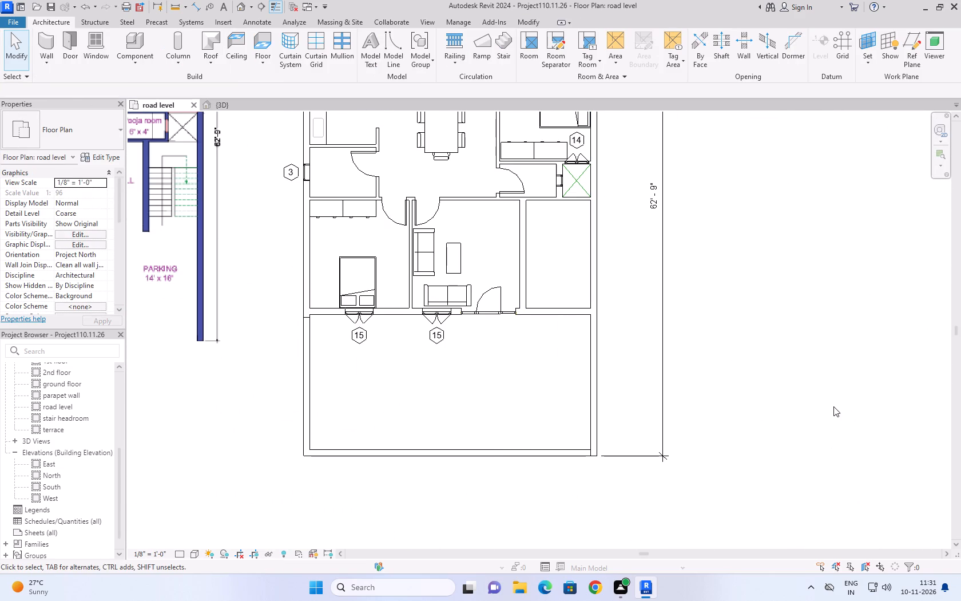
type("sl")
scroll(602, 315, "up", 4)
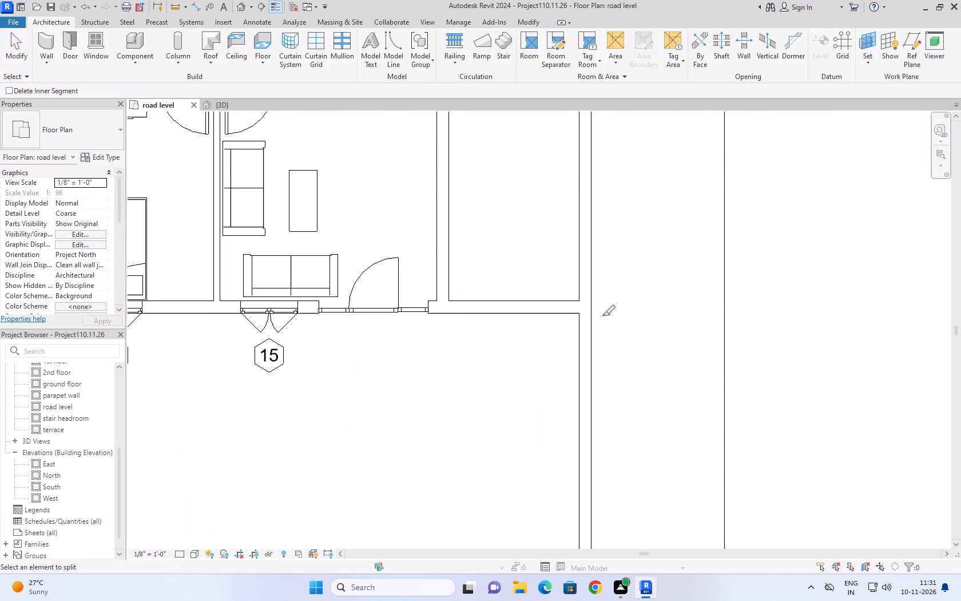
scroll(602, 315, "up", 4)
left_click(574, 321)
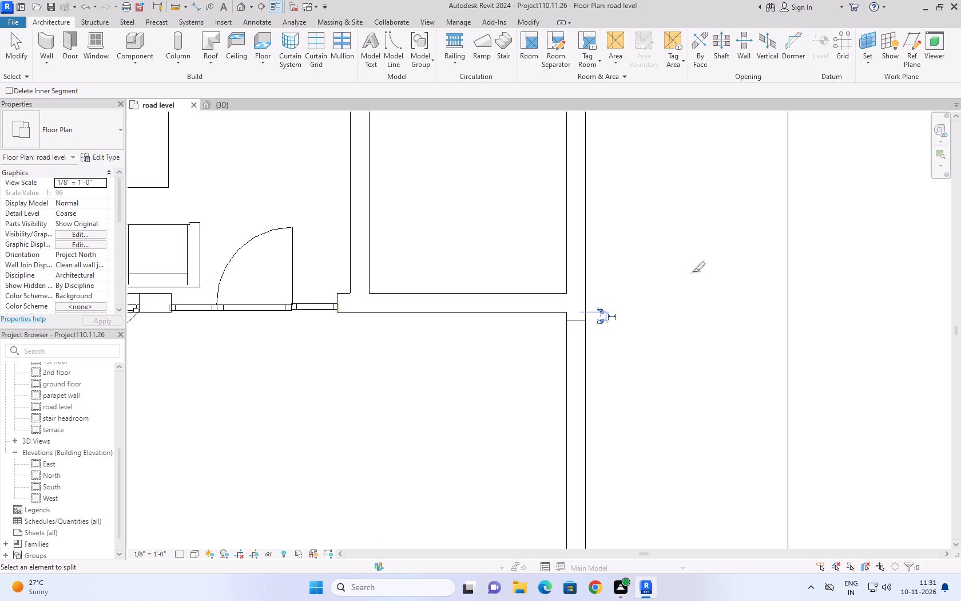
Make the front yard's right boundary wall unconnected at the top, with a height of 3'.
key("Escape")
key("Escape")
key("Escape")
left_click(571, 392)
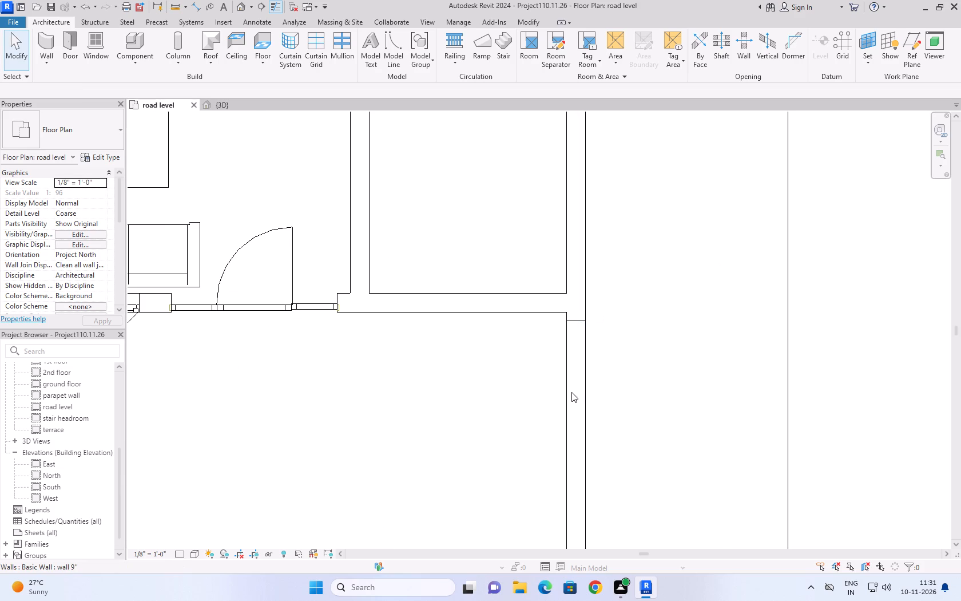
left_click(583, 374)
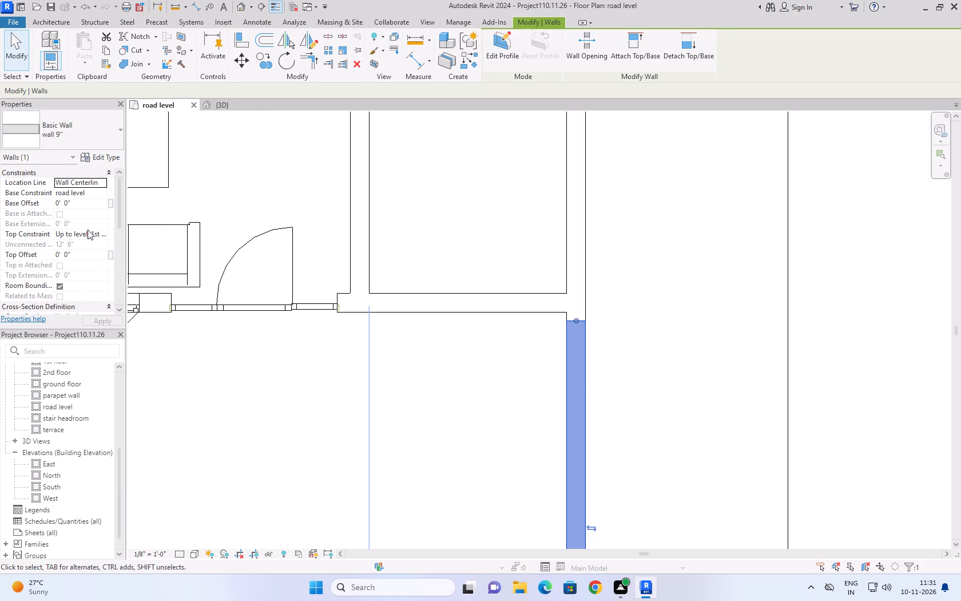
left_click(88, 231)
left_click(93, 231)
left_click(98, 232)
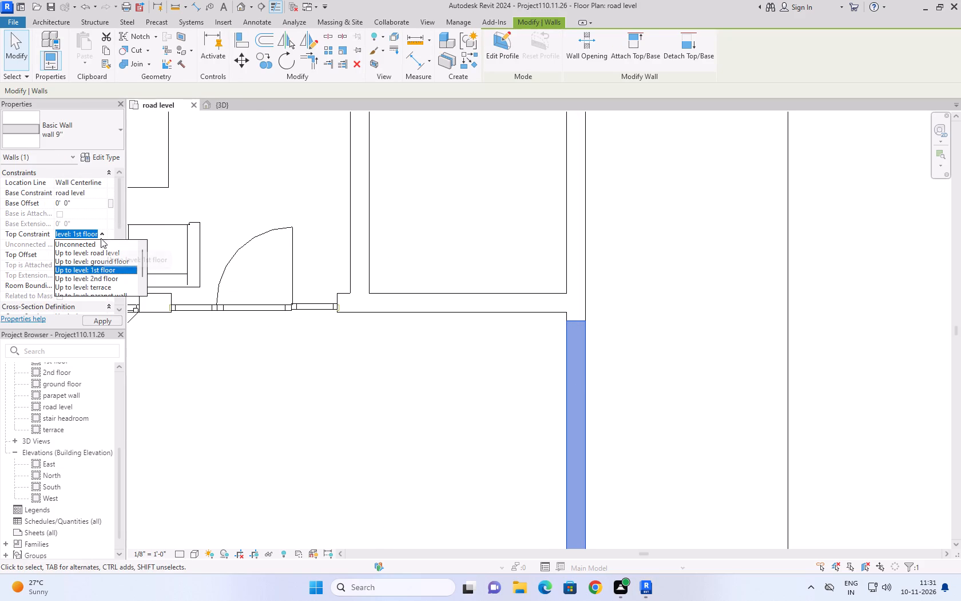
left_click(101, 244)
left_click(101, 244)
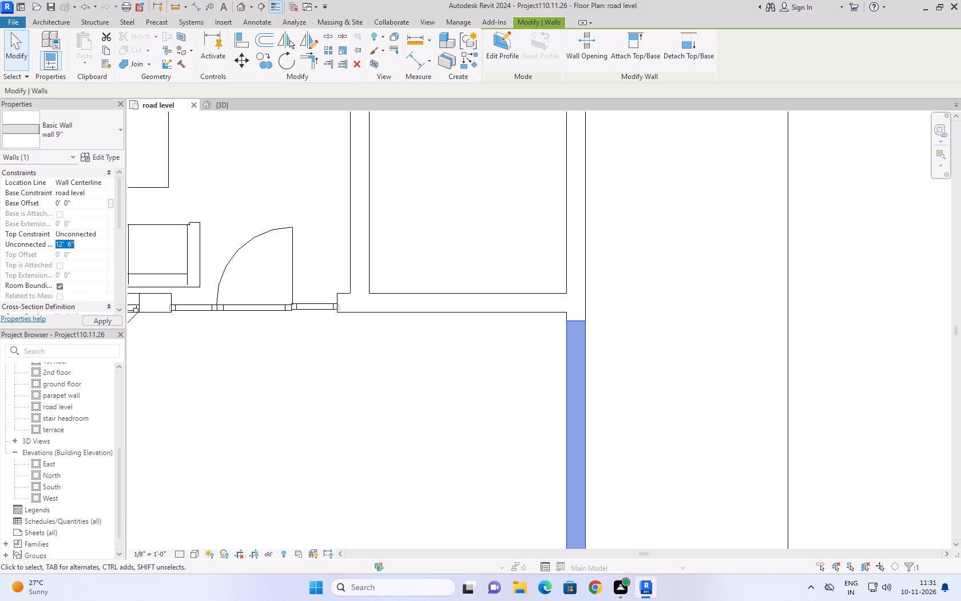
type("3'")
left_click(305, 406)
scroll(678, 186, "down", 8)
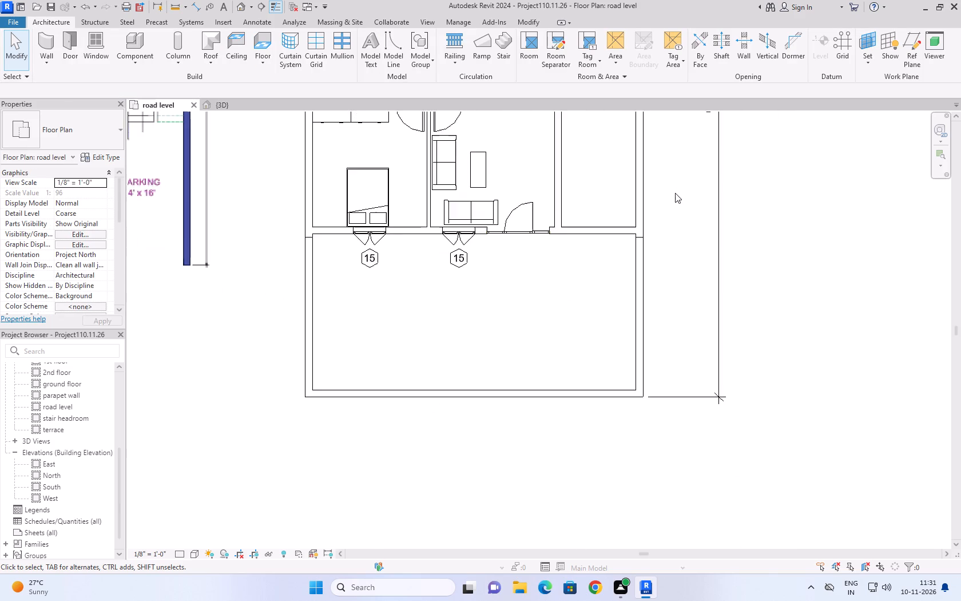
Examine the front yard's boundary walls, the right outer wall and the furnished rooms in the 3D view.
left_click(257, 109)
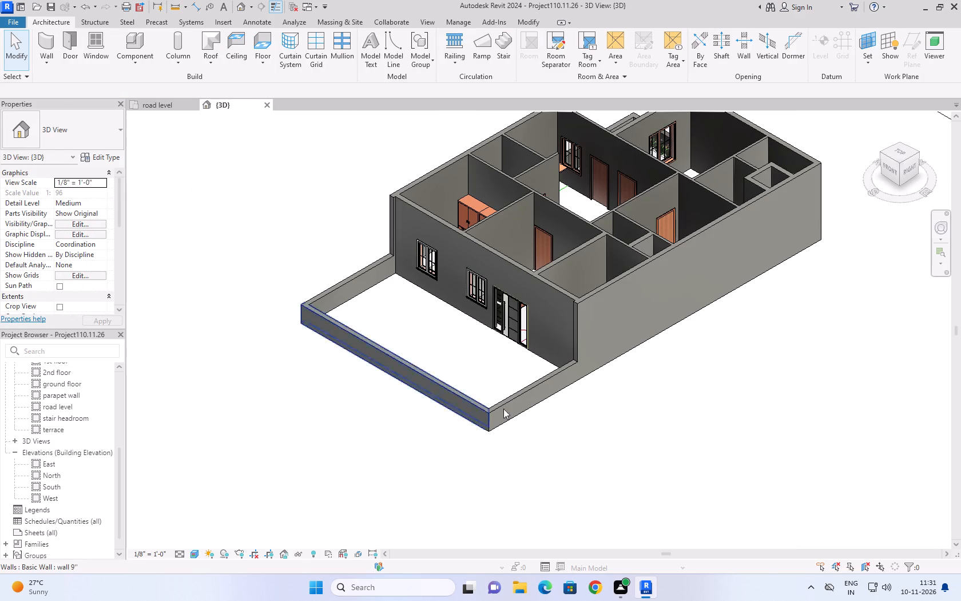
left_click(592, 425)
scroll(511, 327, "up", 2)
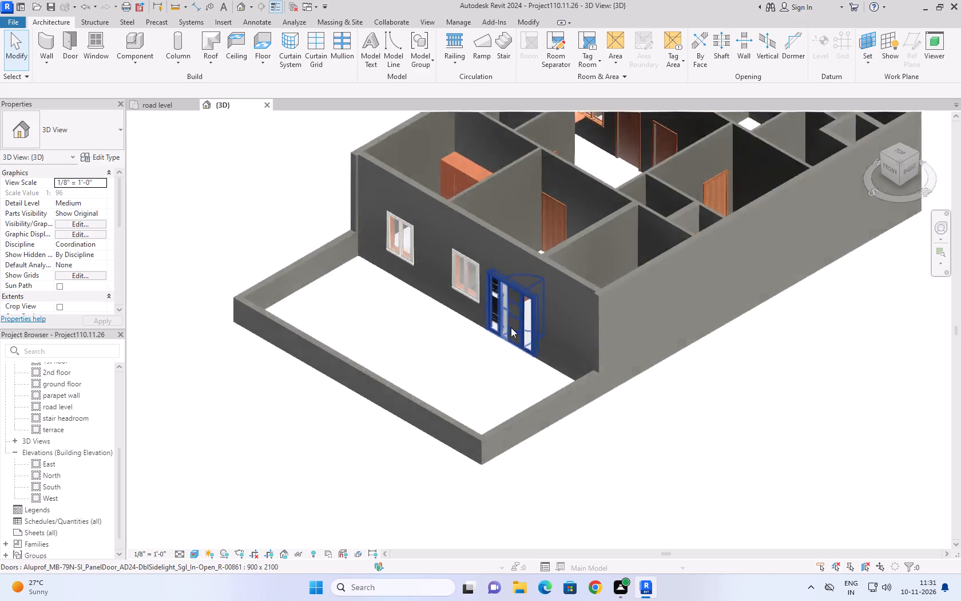
scroll(511, 327, "up", 3)
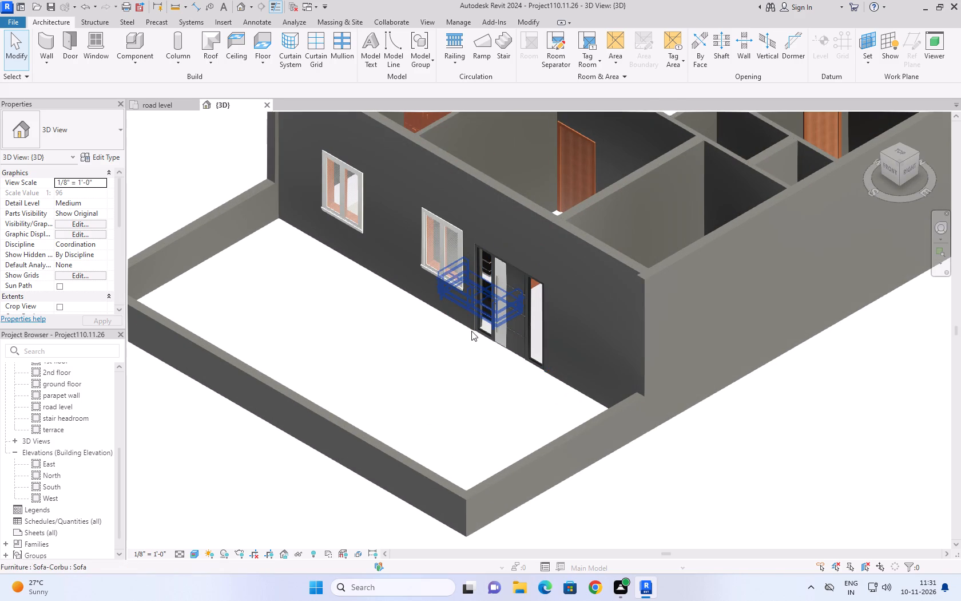
middle_click_drag(541, 188, 445, 272, "shift")
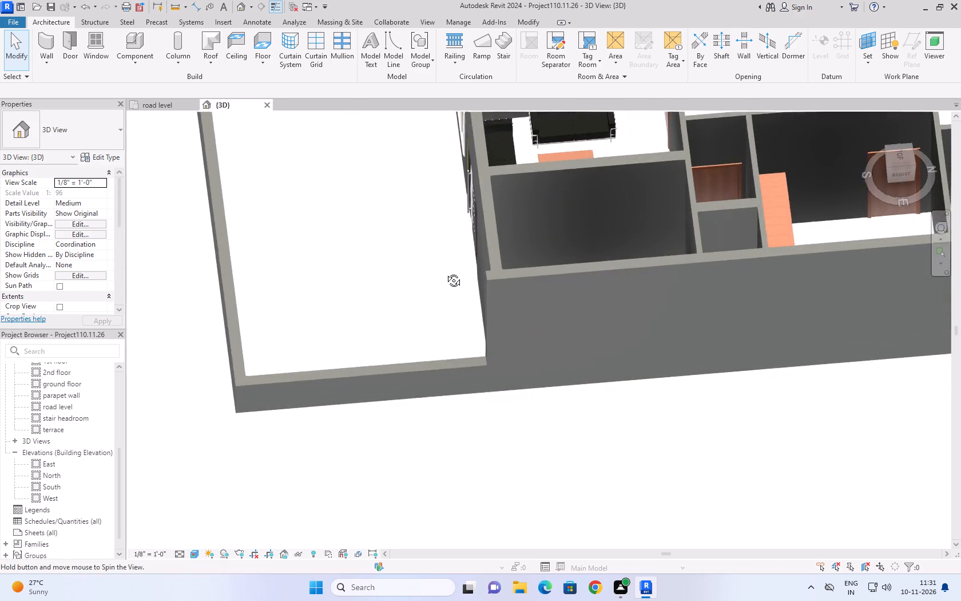
middle_click_drag(445, 272, 426, 298, "shift")
middle_click_drag(380, 181, 280, 313)
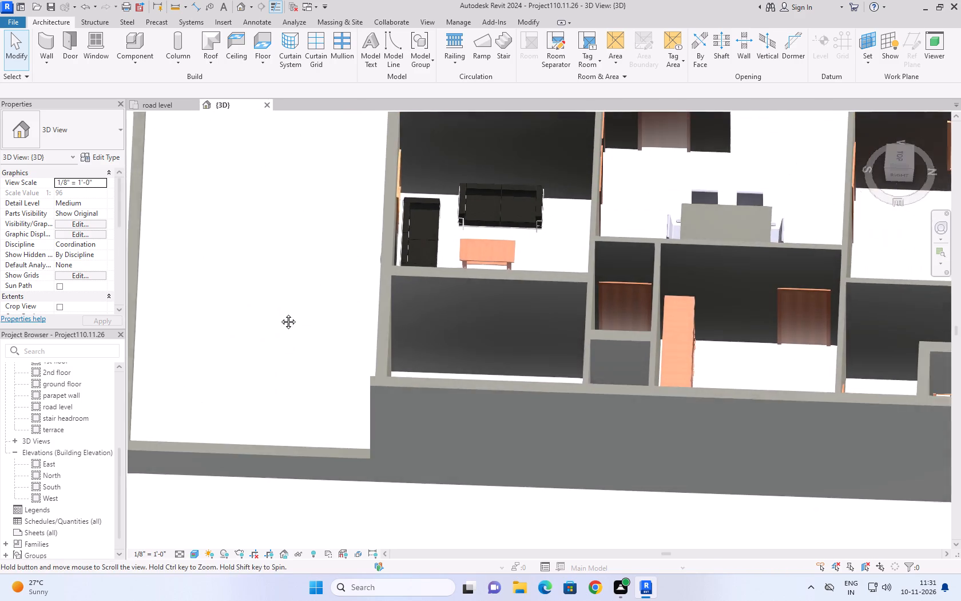
middle_click_drag(280, 313, 270, 318)
middle_click_drag(458, 306, 255, 270, "shift")
middle_click_drag(181, 231, 515, 290, "shift")
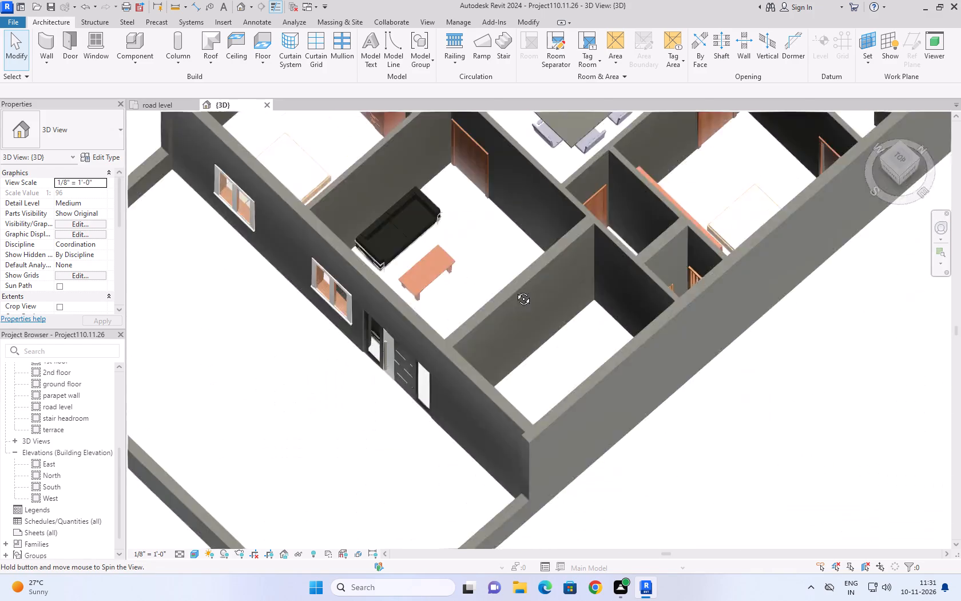
middle_click_drag(515, 290, 510, 426, "shift")
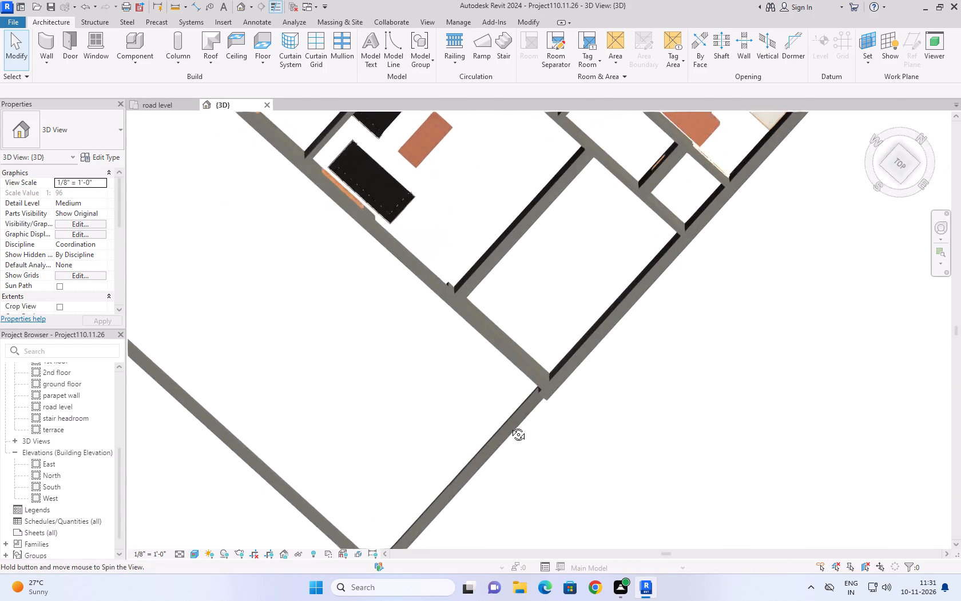
middle_click_drag(510, 426, 640, 332, "shift")
scroll(640, 332, "down", 3)
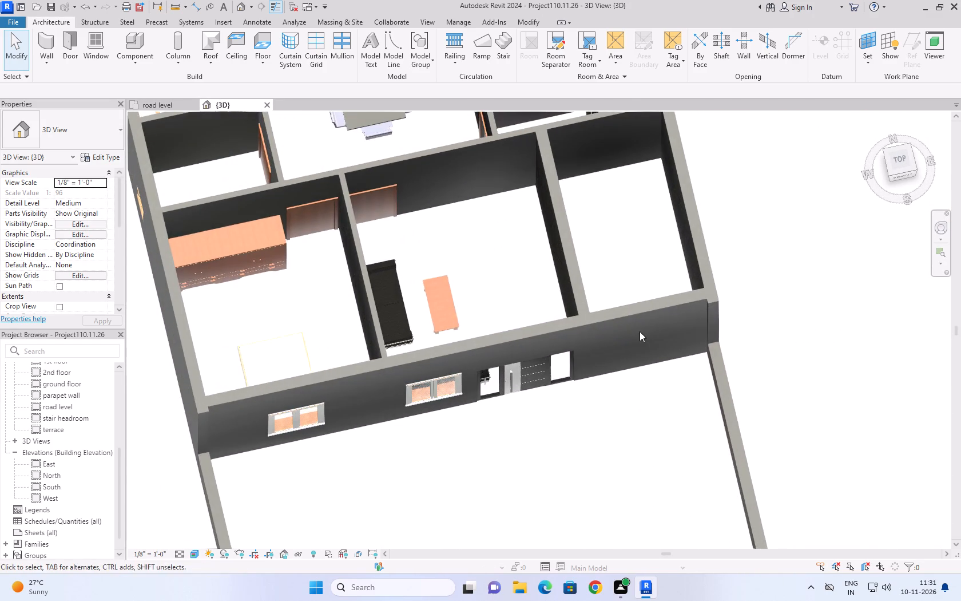
scroll(640, 331, "down", 1)
middle_click_drag(635, 273, 541, 397)
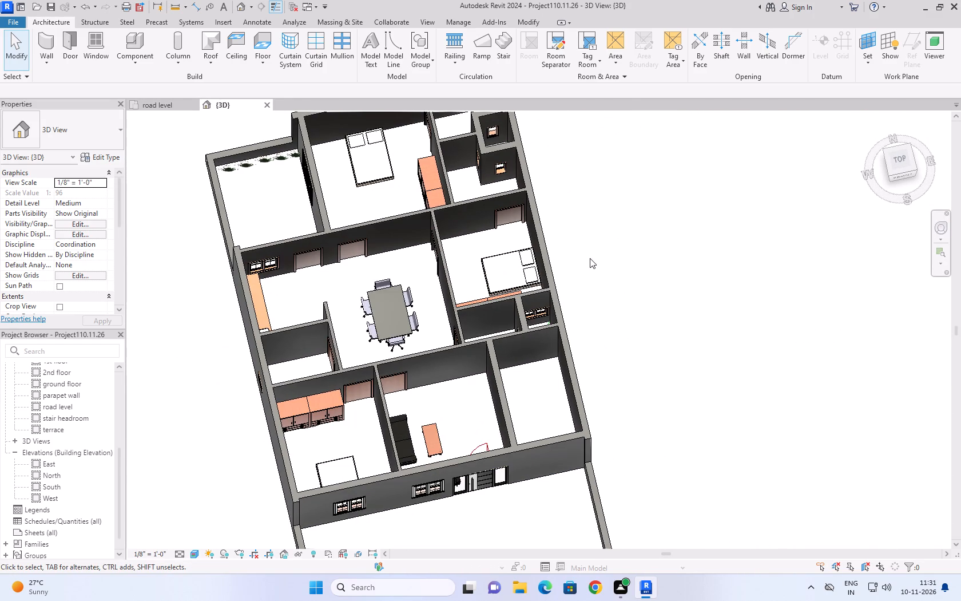
middle_click_drag(590, 257, 555, 321, "shift")
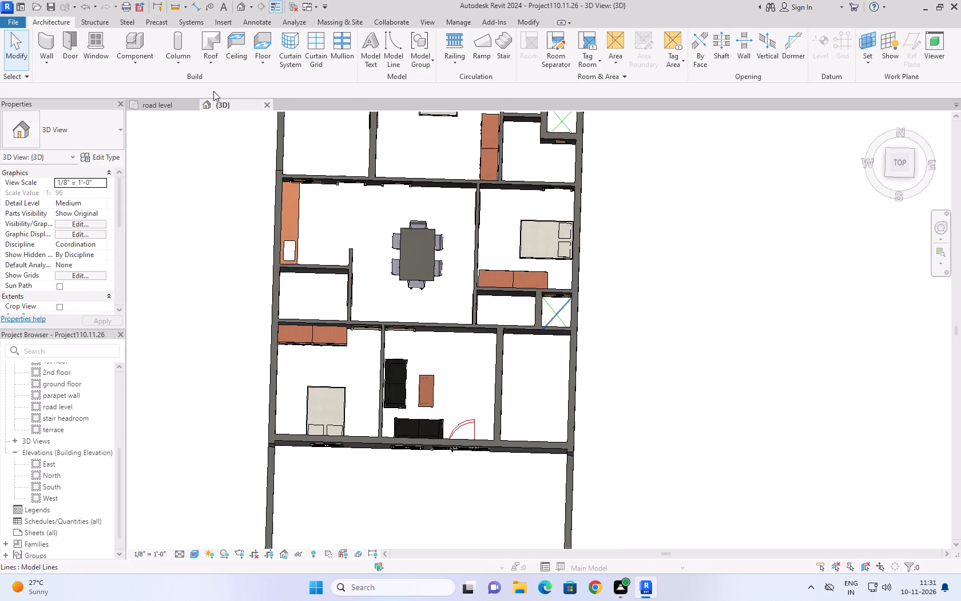
Load the Toilet-Domestic-3D family from the architectural plumbing fixtures' Water Closets folder for use on the road level plan.
left_click(157, 101)
scroll(359, 290, "down", 10)
scroll(379, 196, "up", 3)
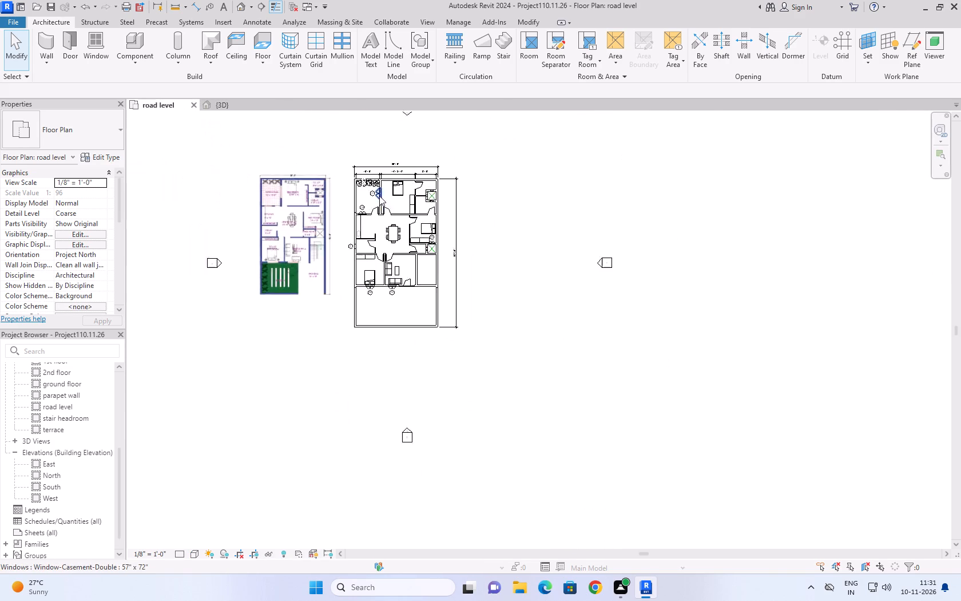
scroll(379, 196, "up", 2)
scroll(428, 250, "down", 1)
scroll(481, 245, "up", 3)
left_click(114, 61)
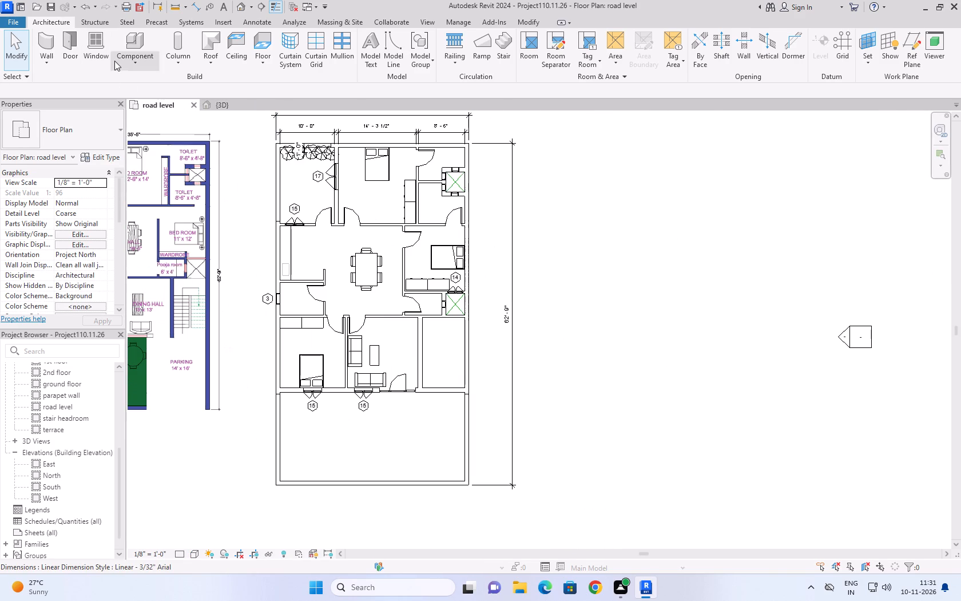
left_click(144, 85)
left_click(506, 44)
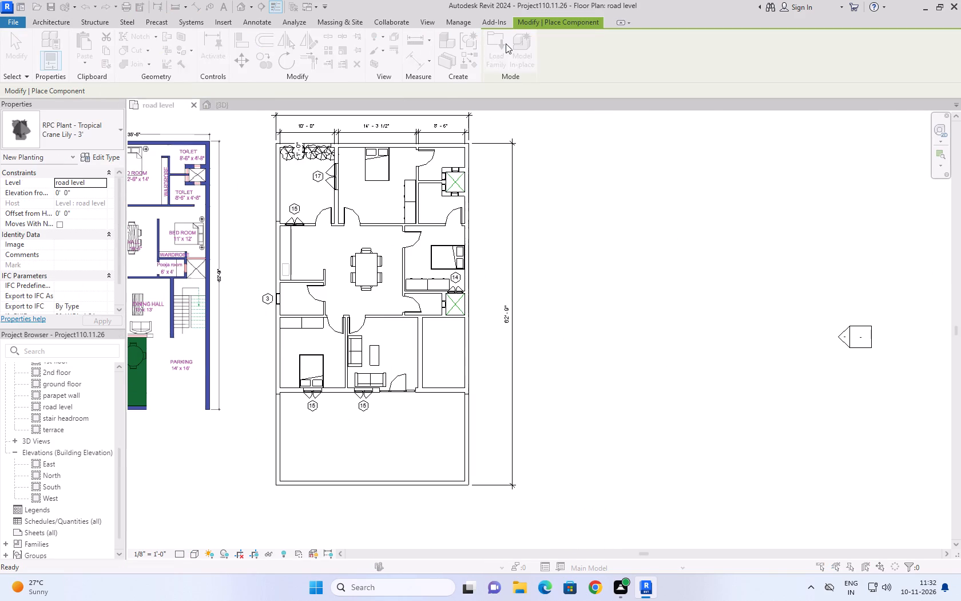
left_click(452, 81)
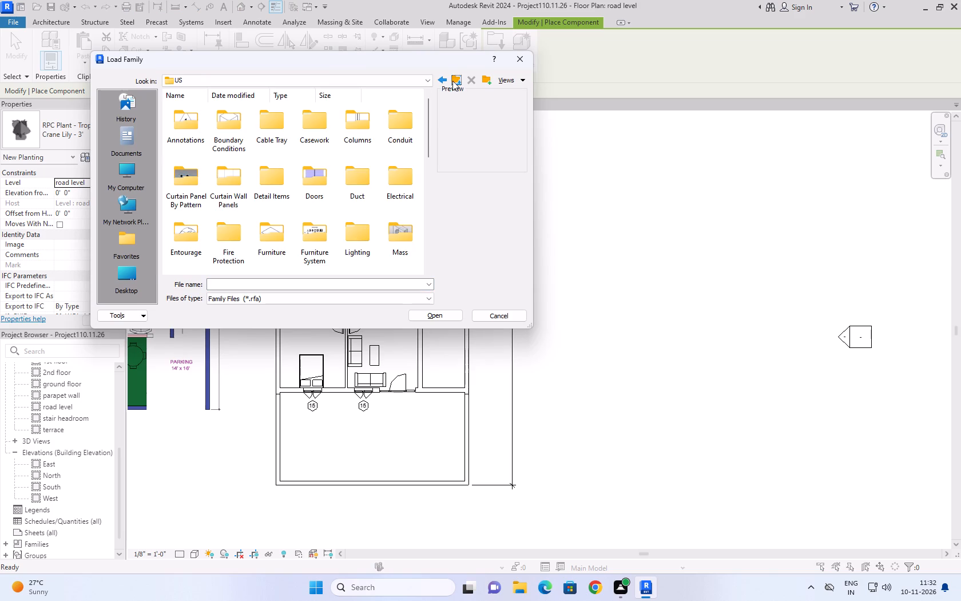
scroll(330, 199, "down", 2)
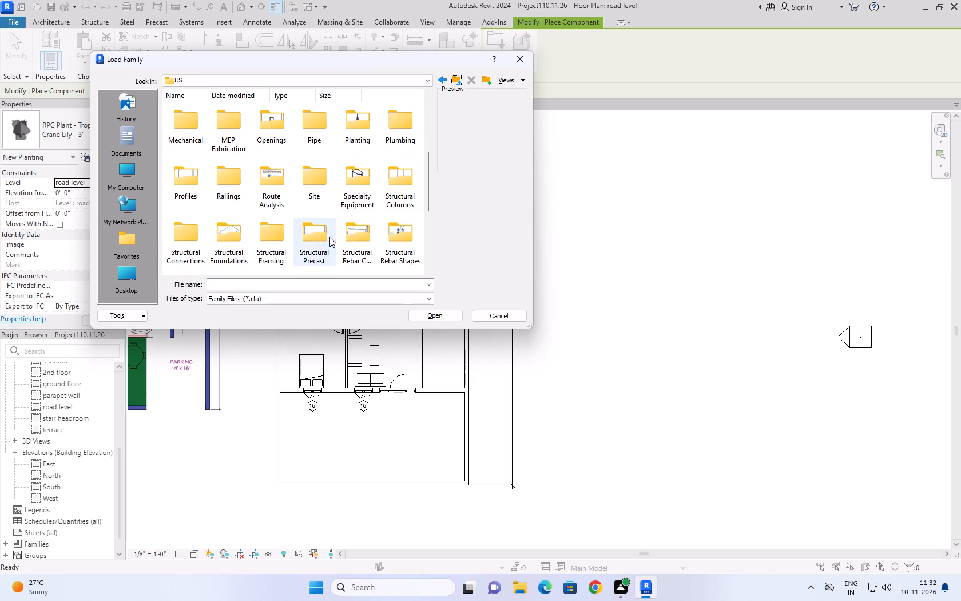
double_click(387, 120)
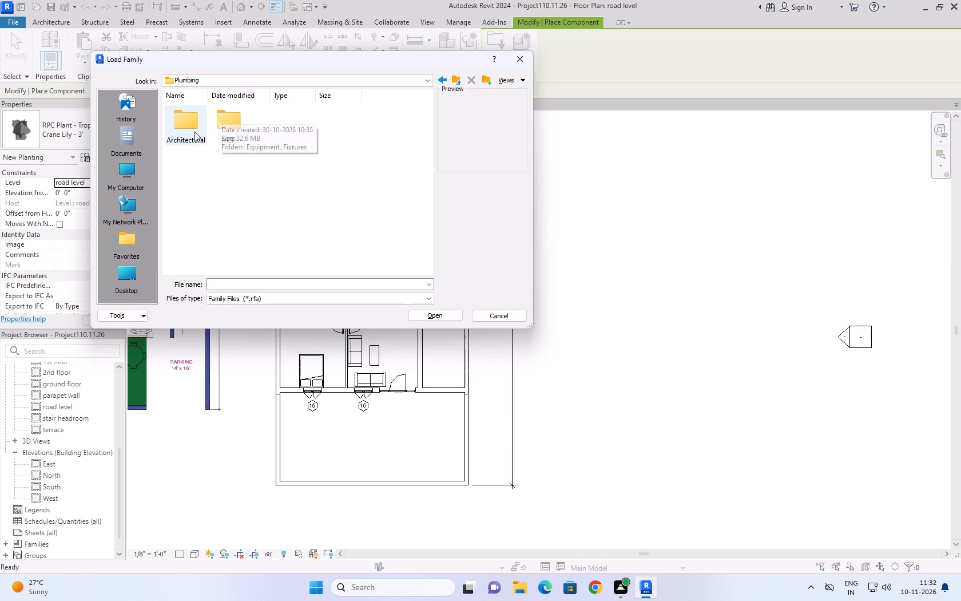
double_click(188, 135)
double_click(225, 123)
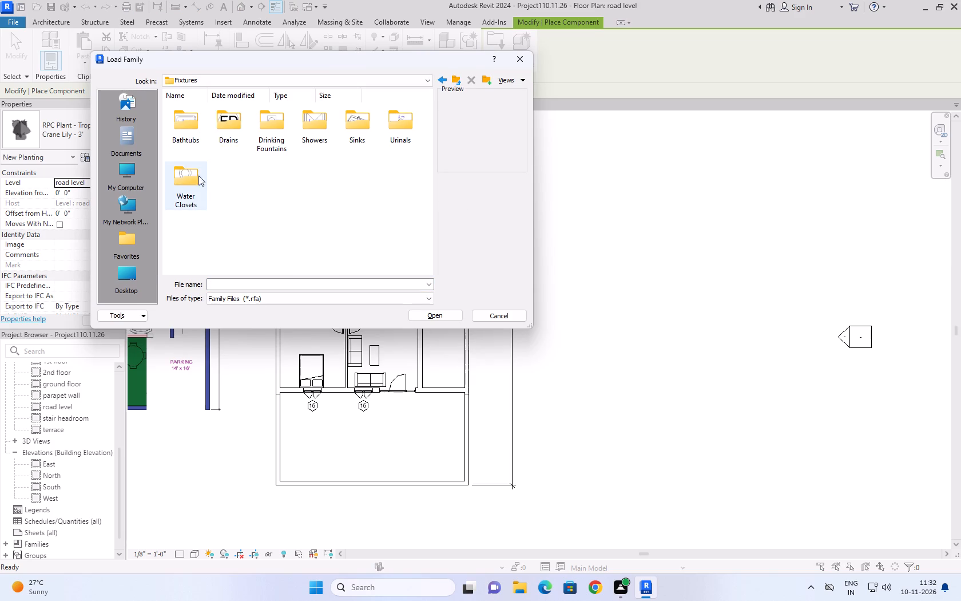
double_click(197, 186)
left_click(309, 121)
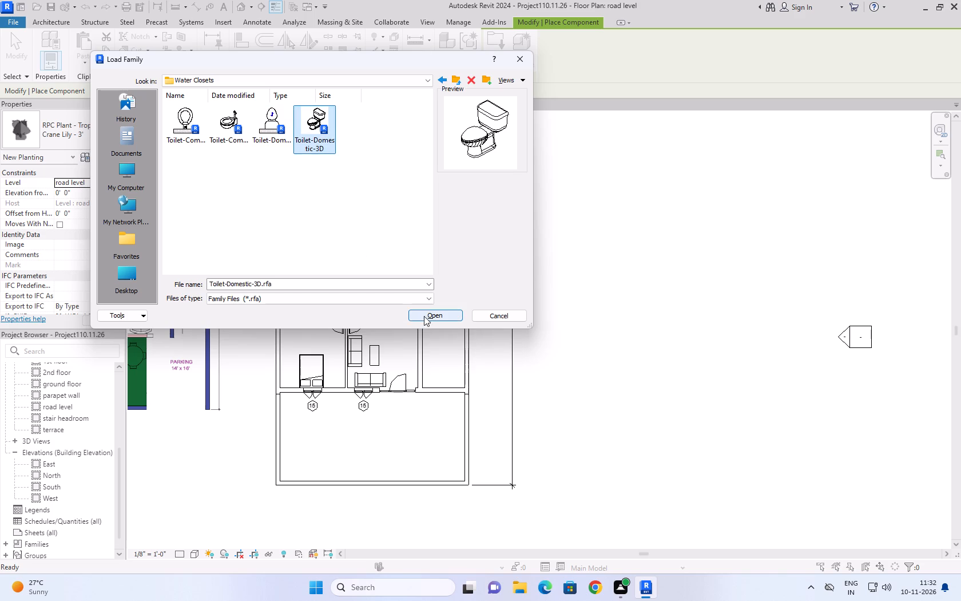
left_click(424, 315)
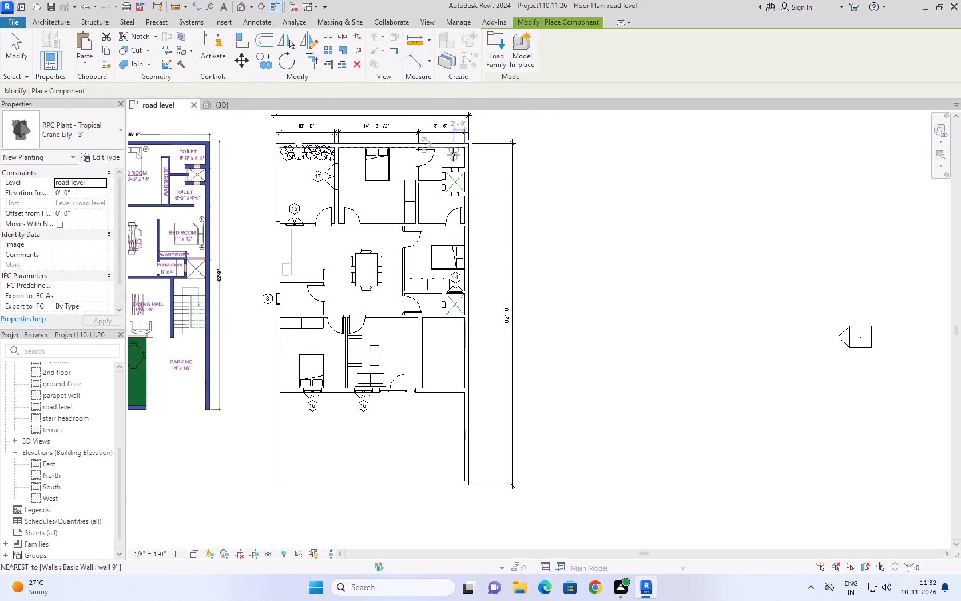
Place toilets in the two upper-right toilet rooms: on the outer wall 2'-6" above the shaft wall, and on the left wall 1'-6" below the partition.
scroll(454, 155, "up", 7)
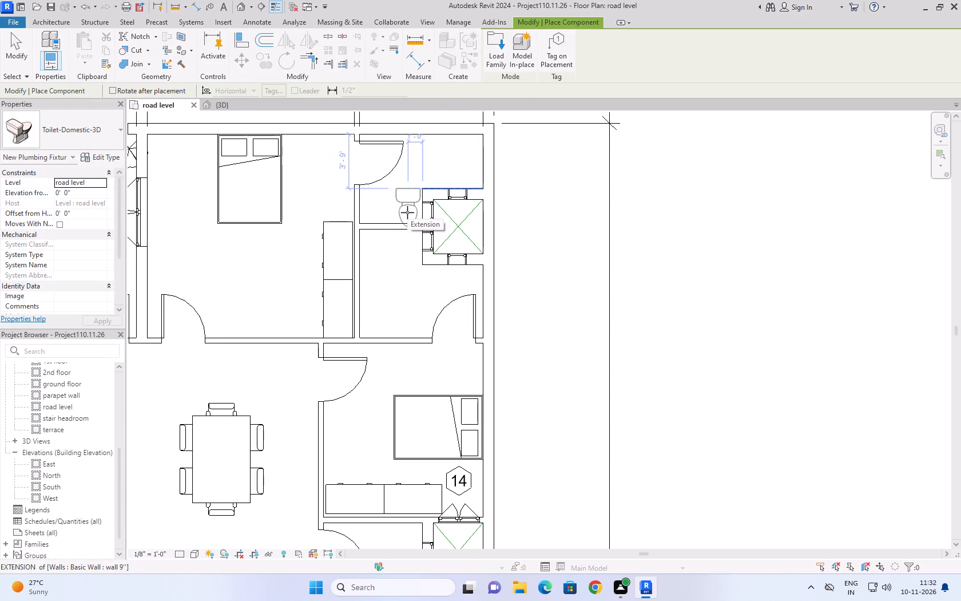
key("space")
key("space")
key("space")
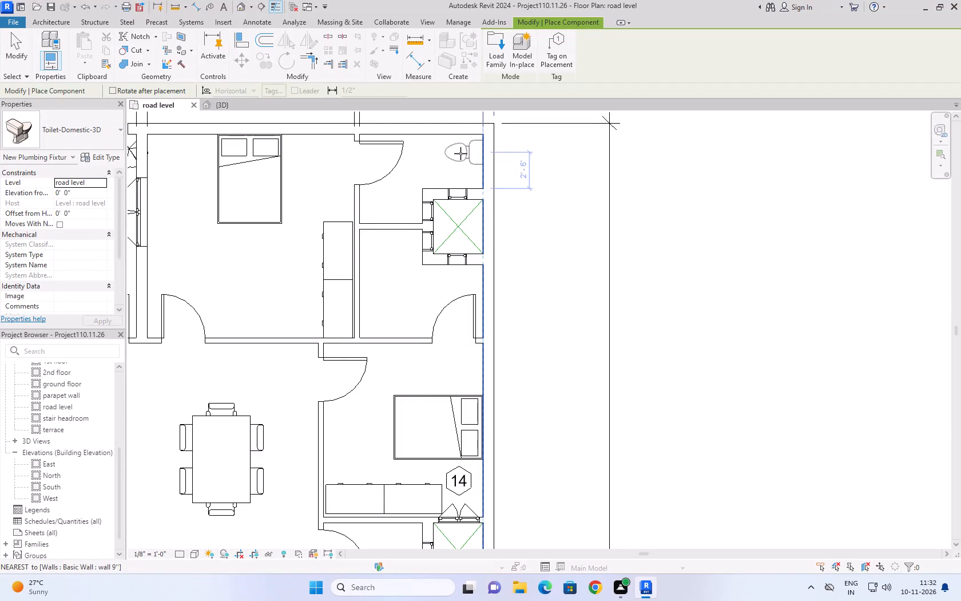
left_click(460, 153)
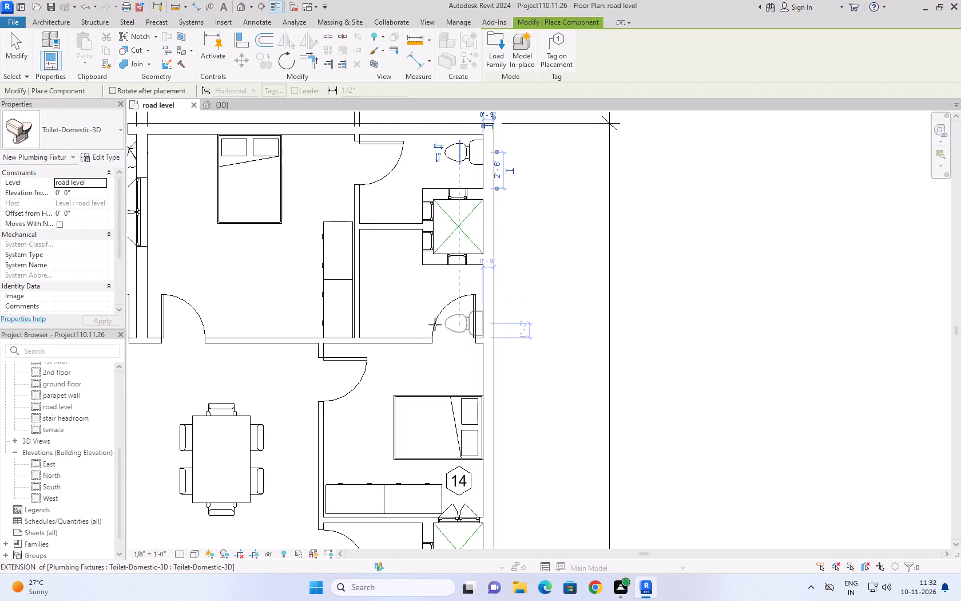
key("space")
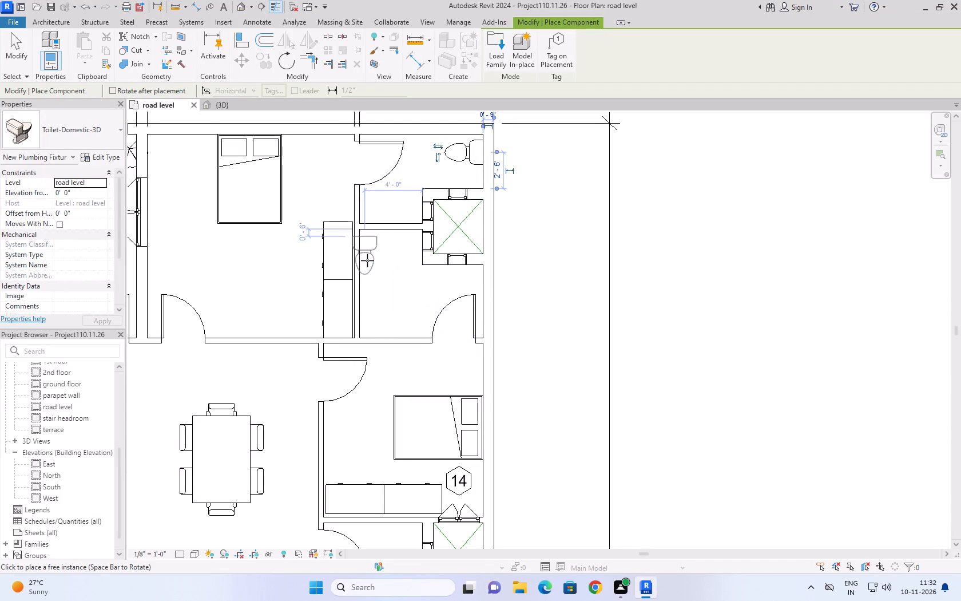
key("space")
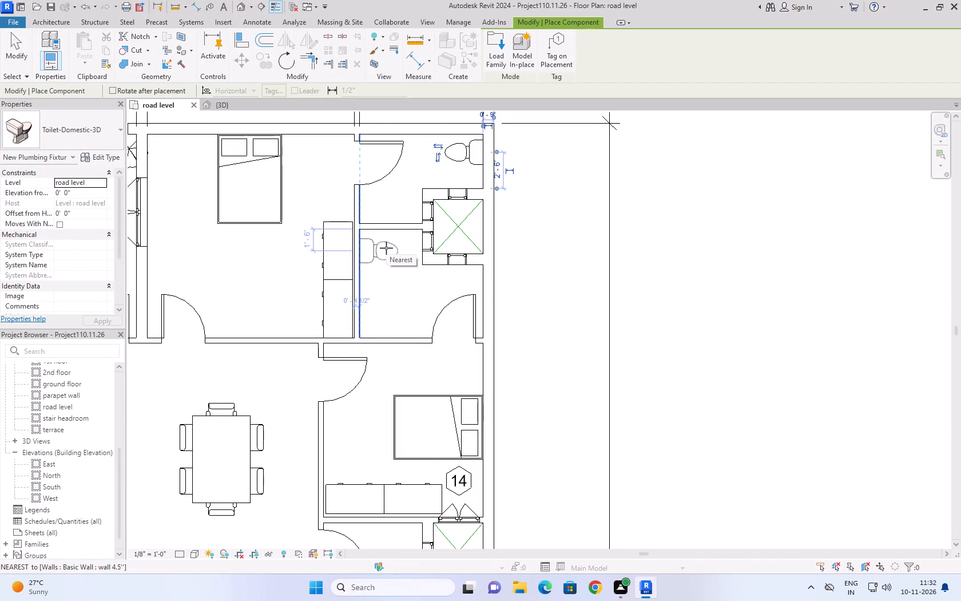
left_click(386, 248)
Place a third toilet against the left outer wall in the toilet below the kitchen, about 4' below its upper wall.
scroll(482, 191, "down", 4)
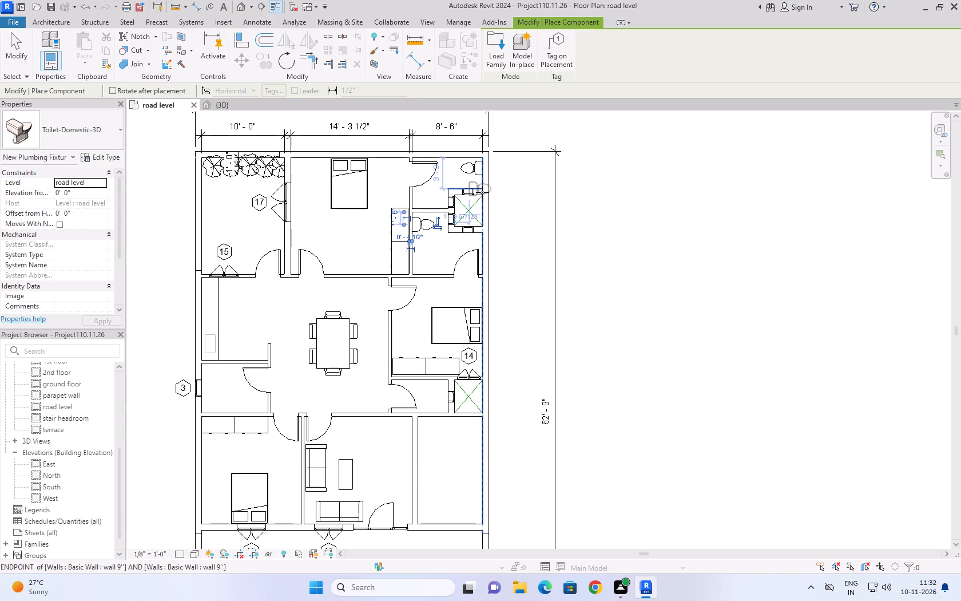
scroll(526, 171, "down", 3)
scroll(322, 330, "up", 5)
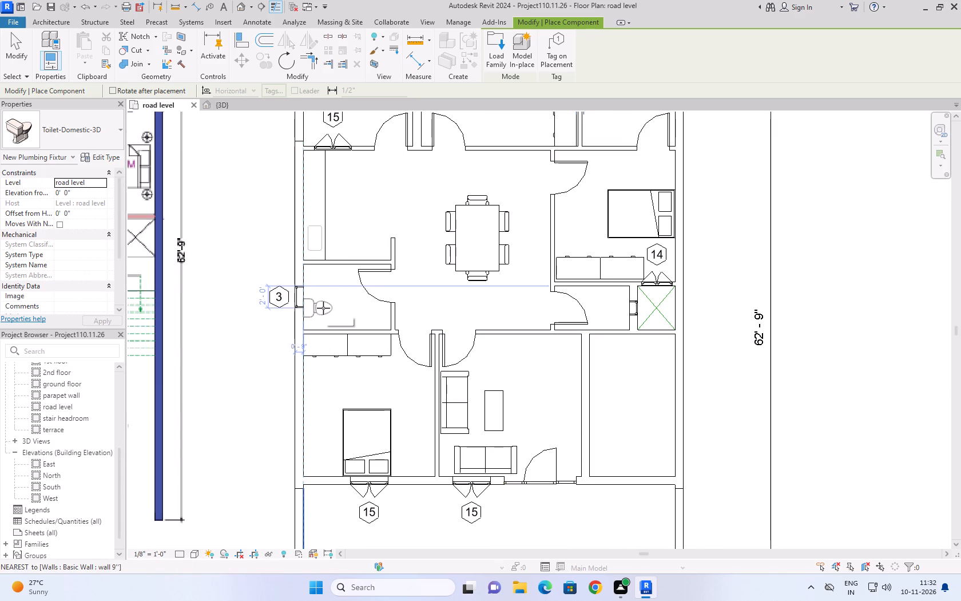
left_click(323, 308)
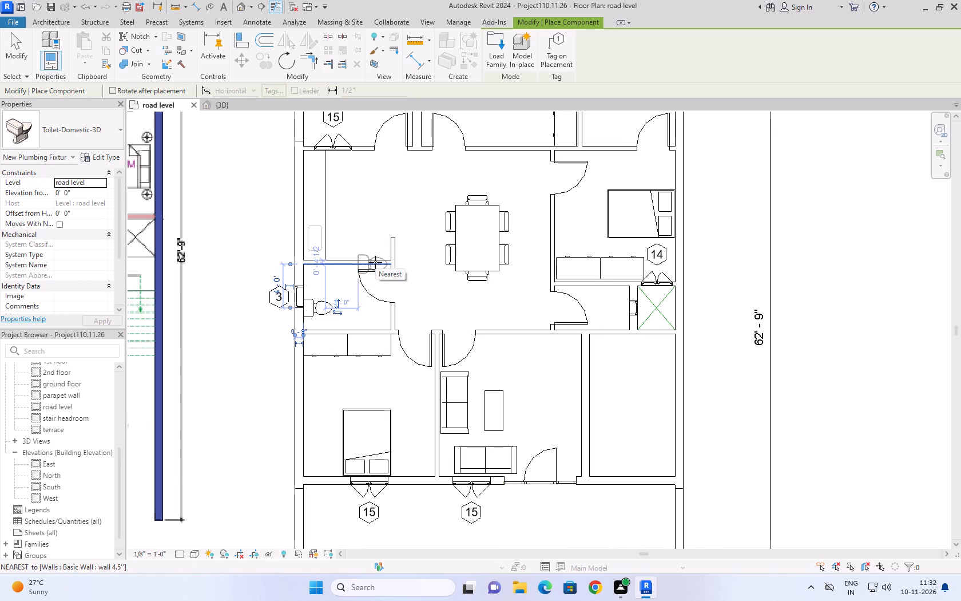
key("Escape")
key("Escape")
Delete the two toilets from the upper-right toilet rooms beside the shaft.
scroll(452, 296, "down", 5)
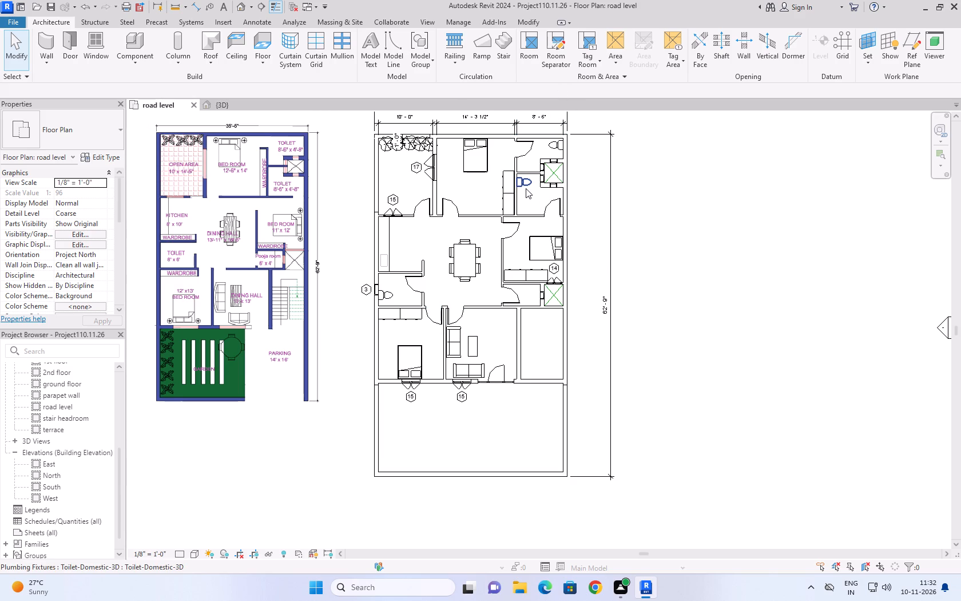
left_click(551, 148)
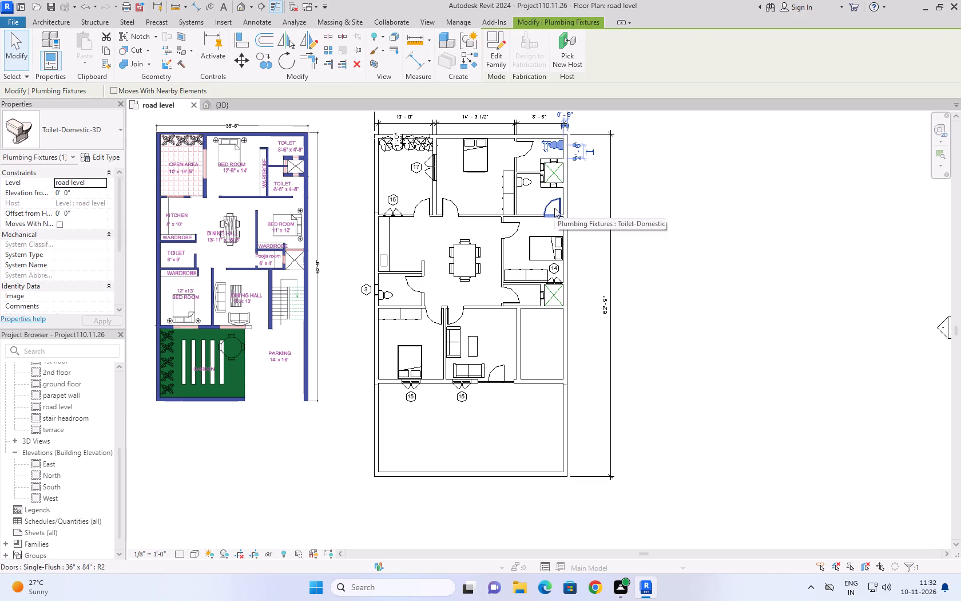
key("Delete")
left_click(530, 185)
key("Delete")
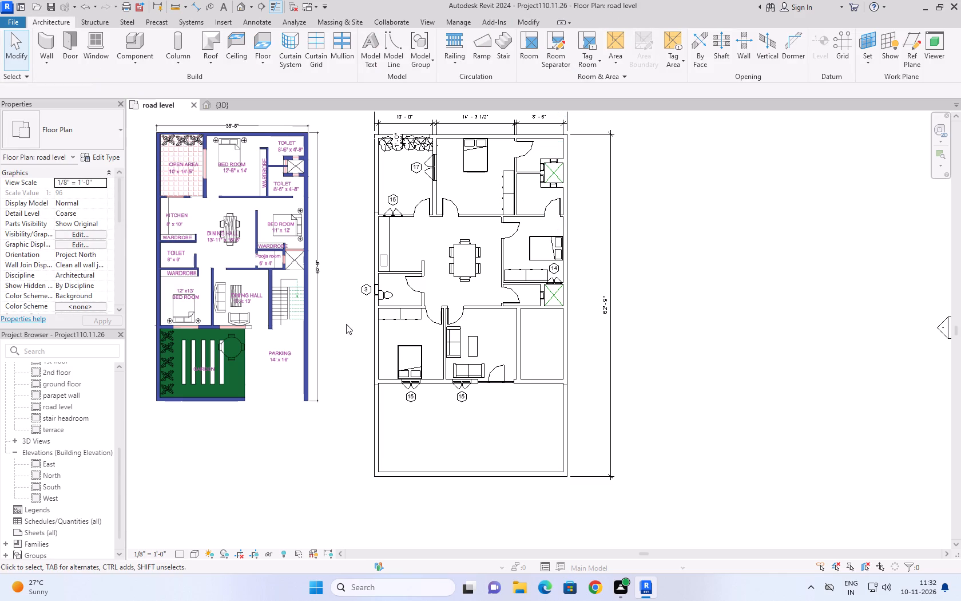
Rotate the toilet in the room below the kitchen, finishing with a 90° rotation so its tank faces the lower wall.
left_click(384, 293)
key("space")
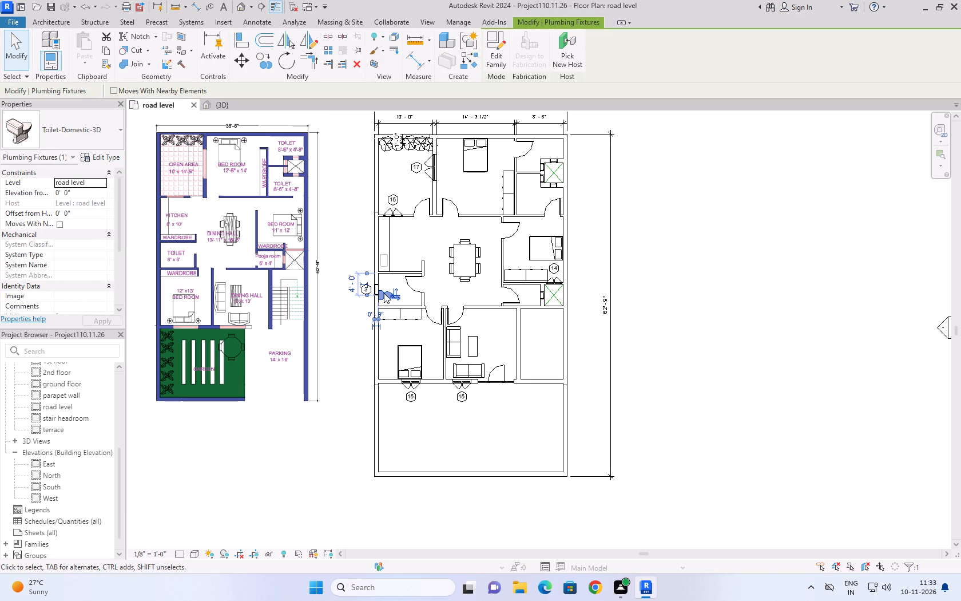
key("space")
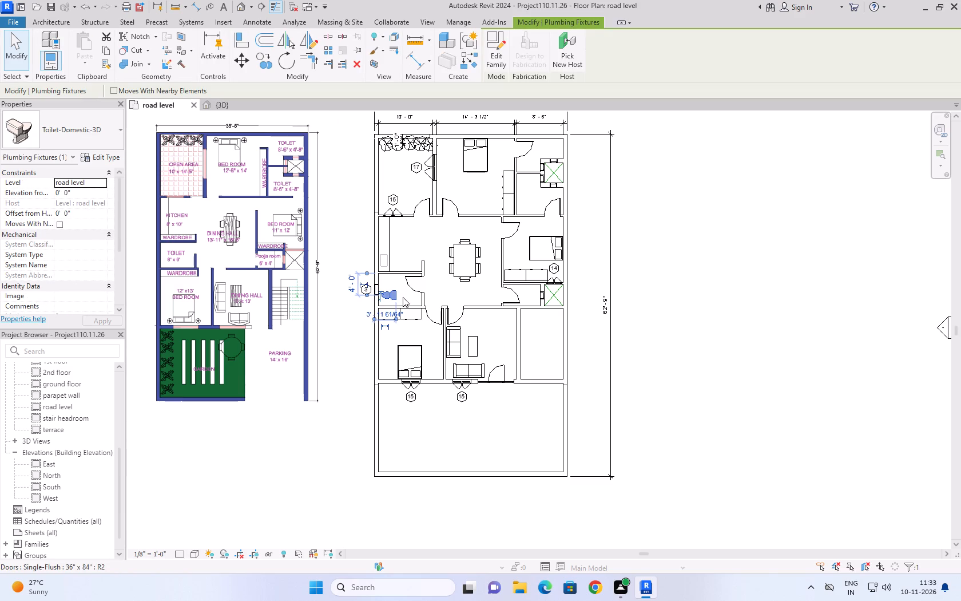
key("space")
left_click(649, 295)
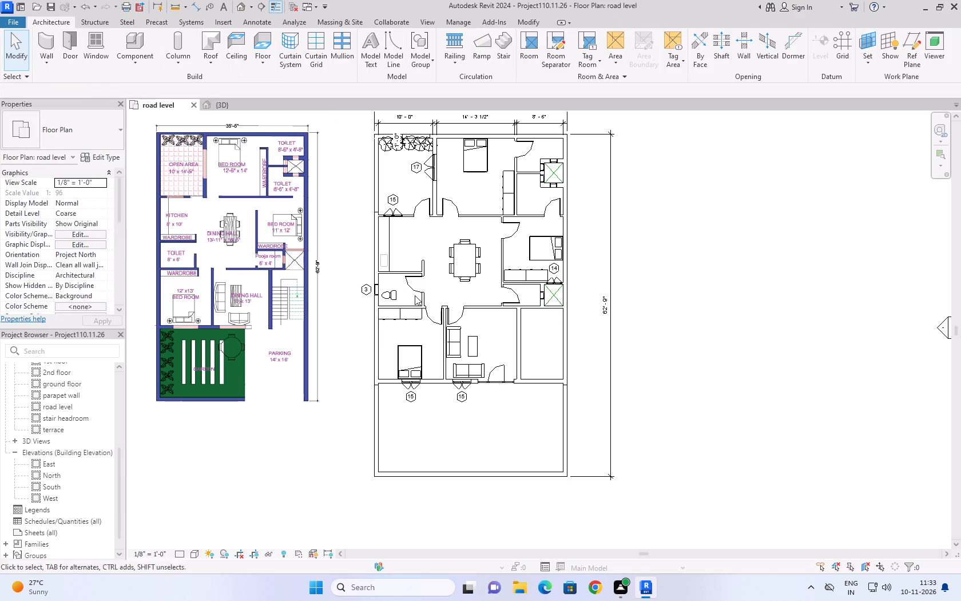
left_click(396, 295)
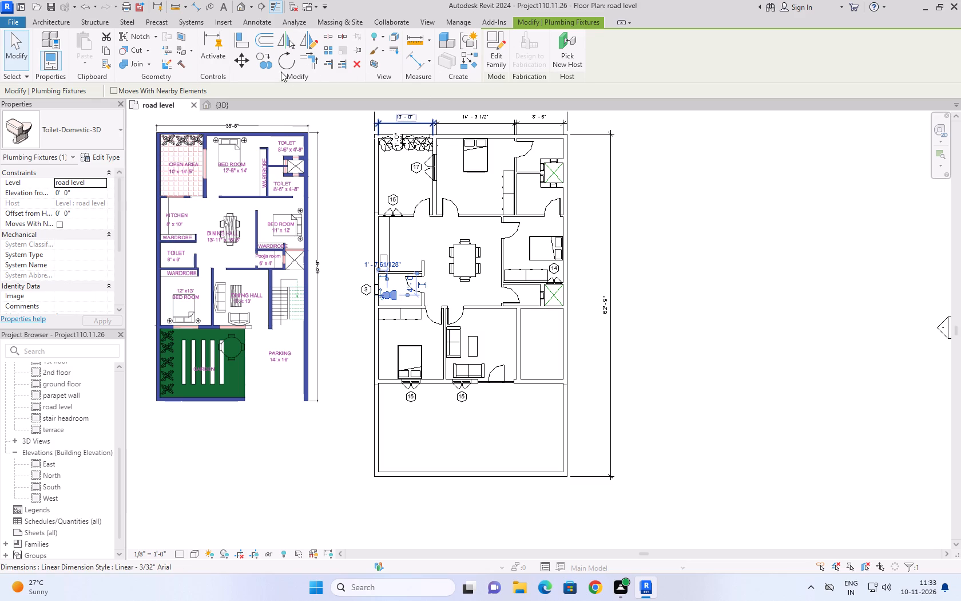
left_click(292, 61)
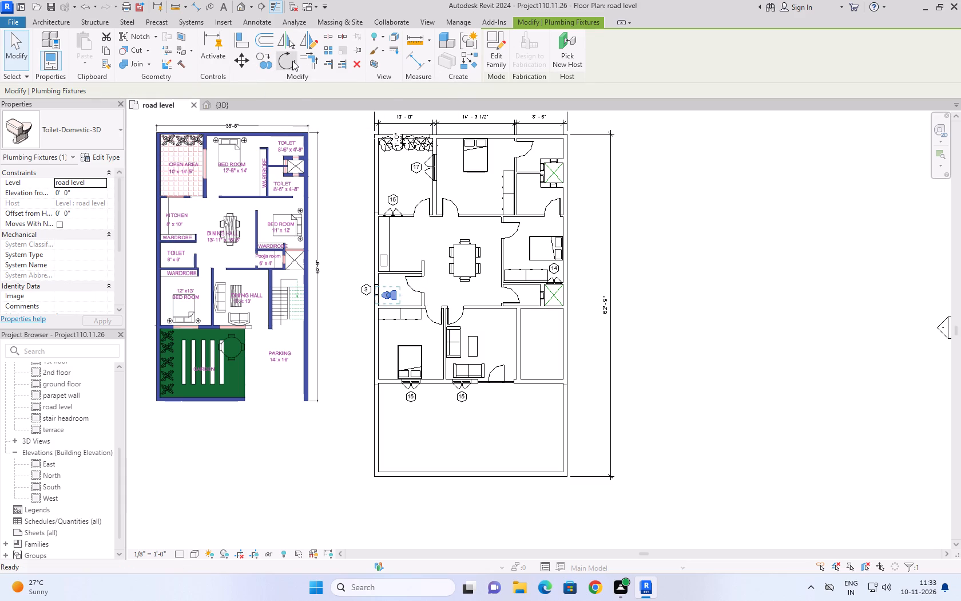
left_click(390, 236)
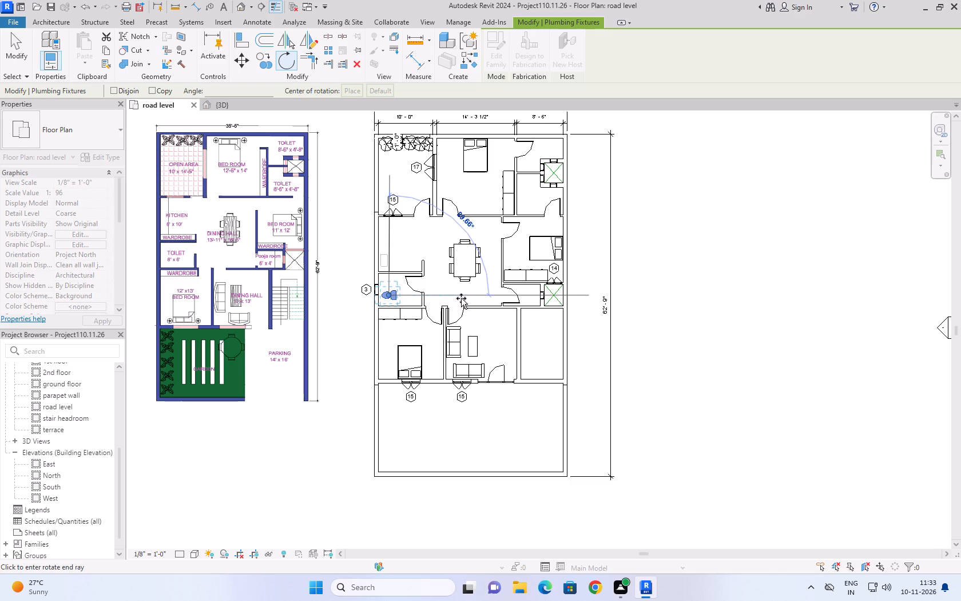
scroll(461, 298, "up", 5)
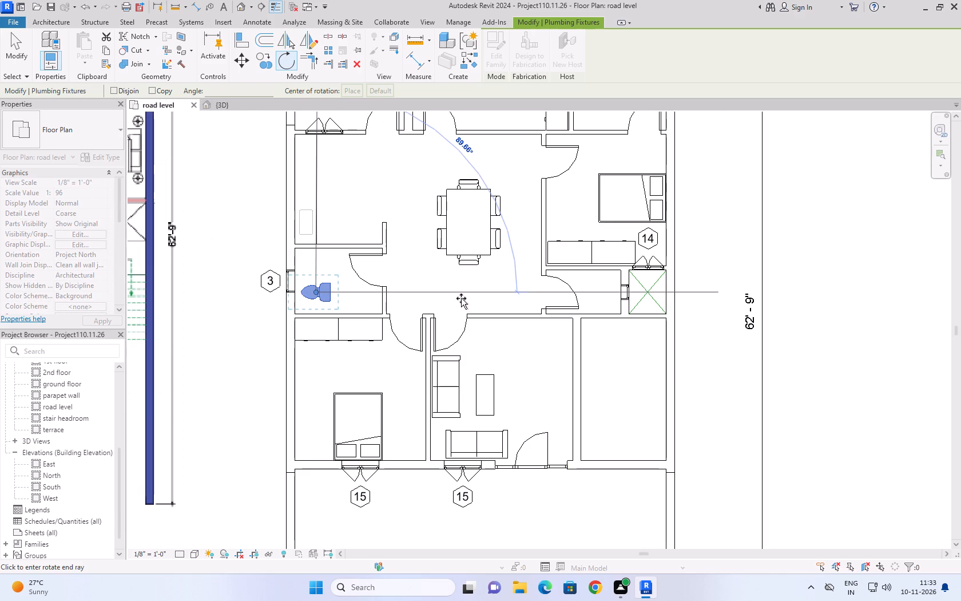
type("90")
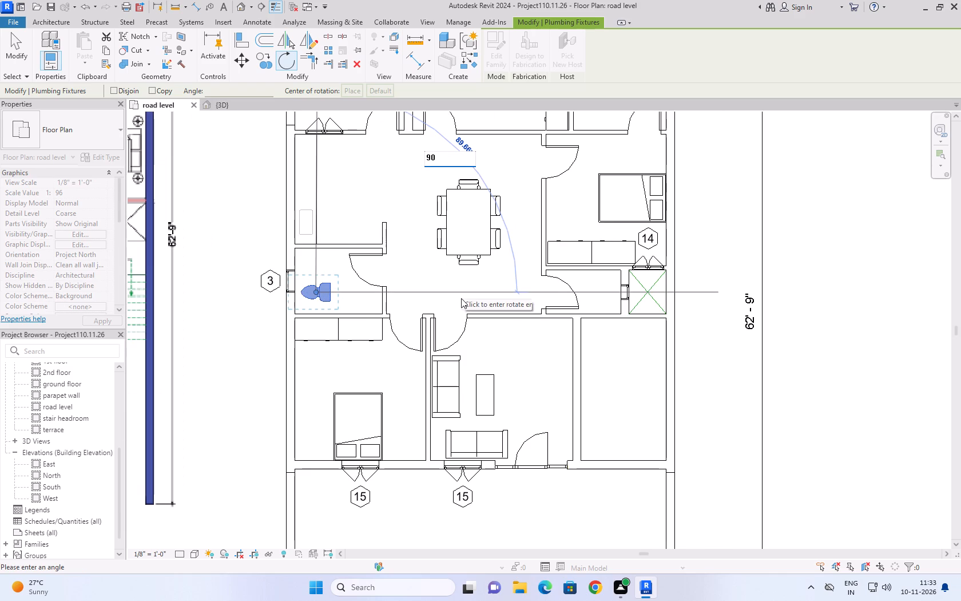
key("Return")
key("Escape")
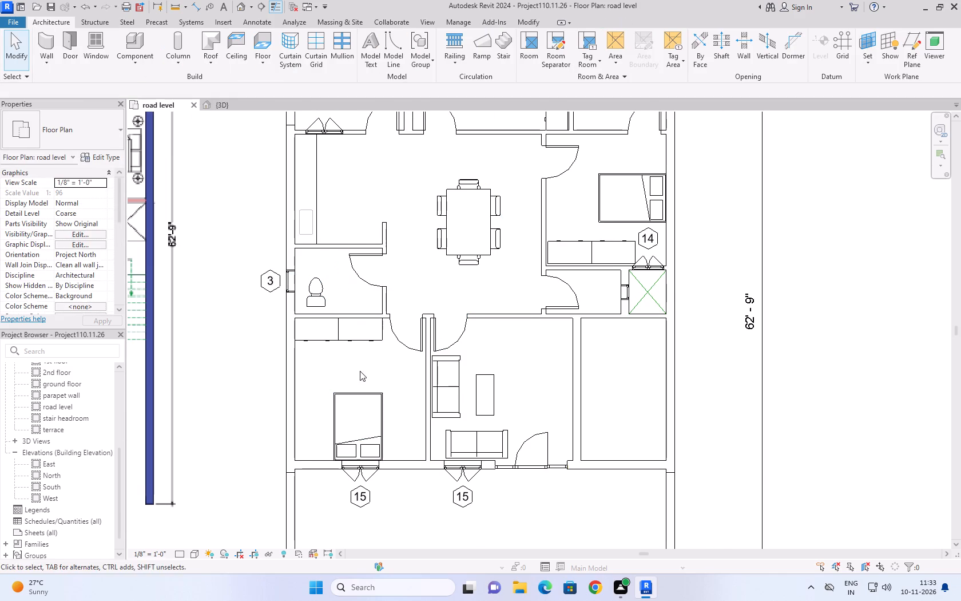
Nudge the rotated toilet down and slightly left to the lower wall, about 4'-4" below the room's upper wall.
left_click(320, 291)
key("Down")
key("Down")
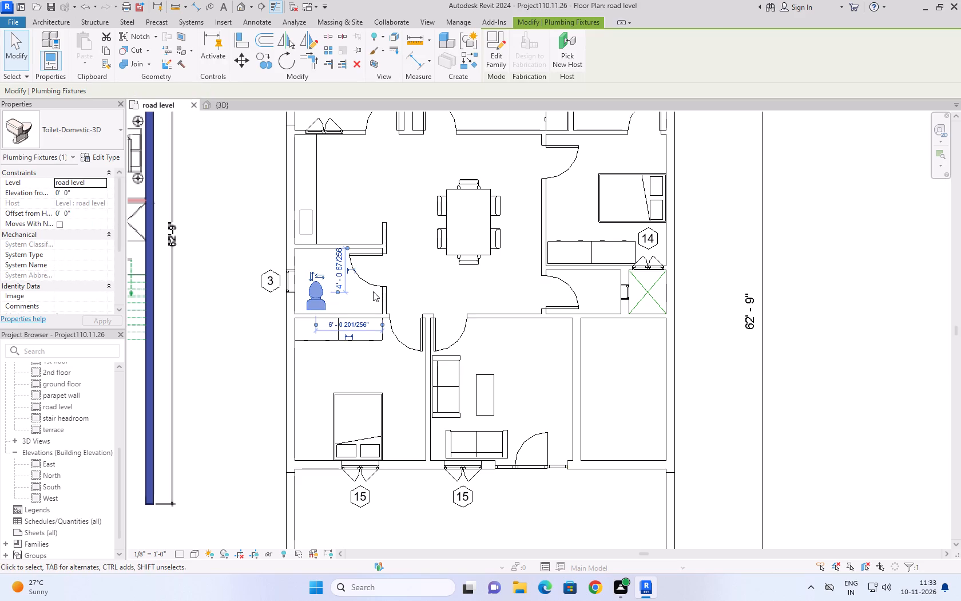
key("Down")
key("Down")
key("Left")
key("Left")
key("Right")
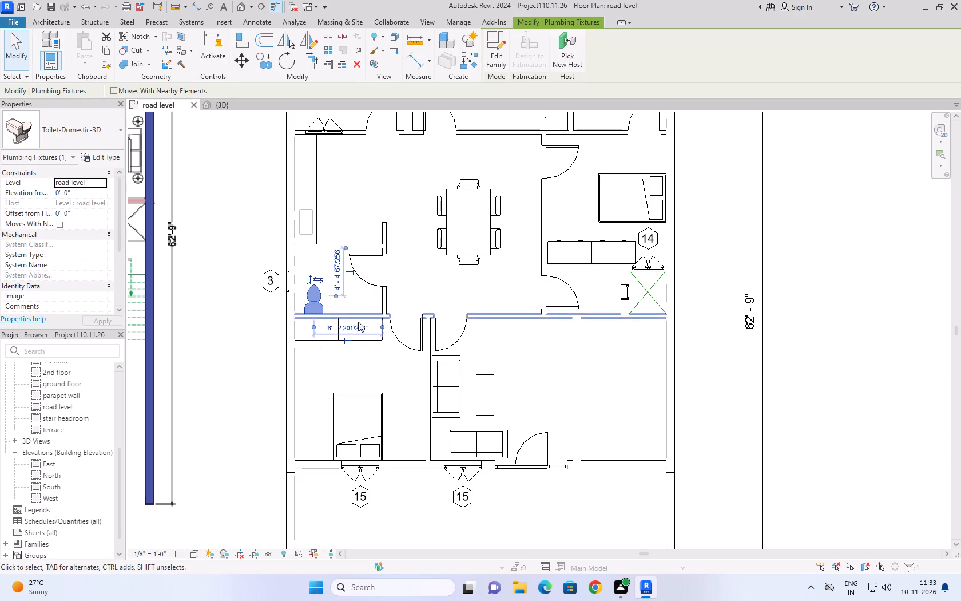
left_click(252, 357)
Place two similar toilets in the upper-right rooms: under the partition 2'-6" from the shaft wall, and on the top wall 1'-6" from the outer wall.
left_click(322, 298)
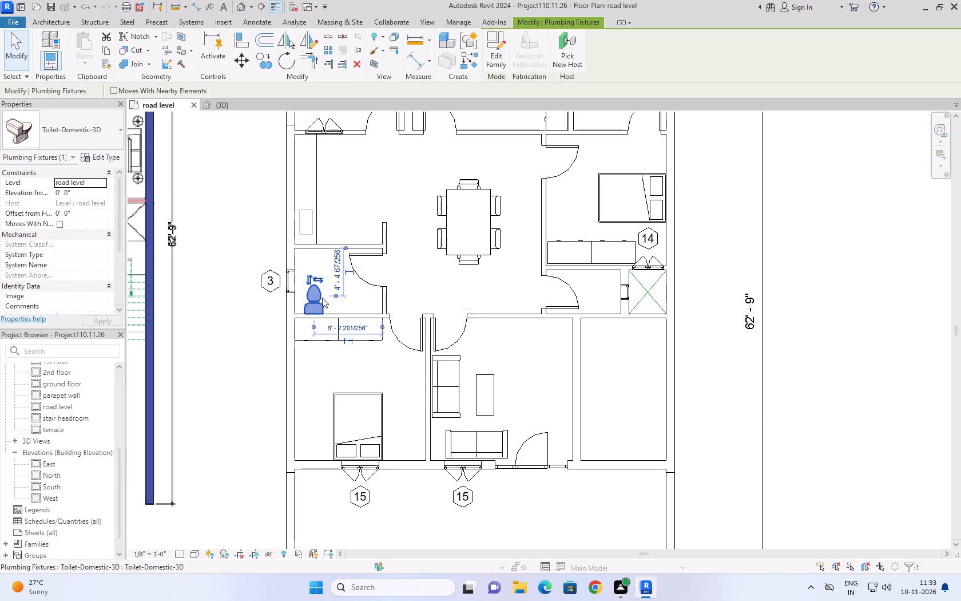
type("cs")
scroll(563, 294, "down", 5)
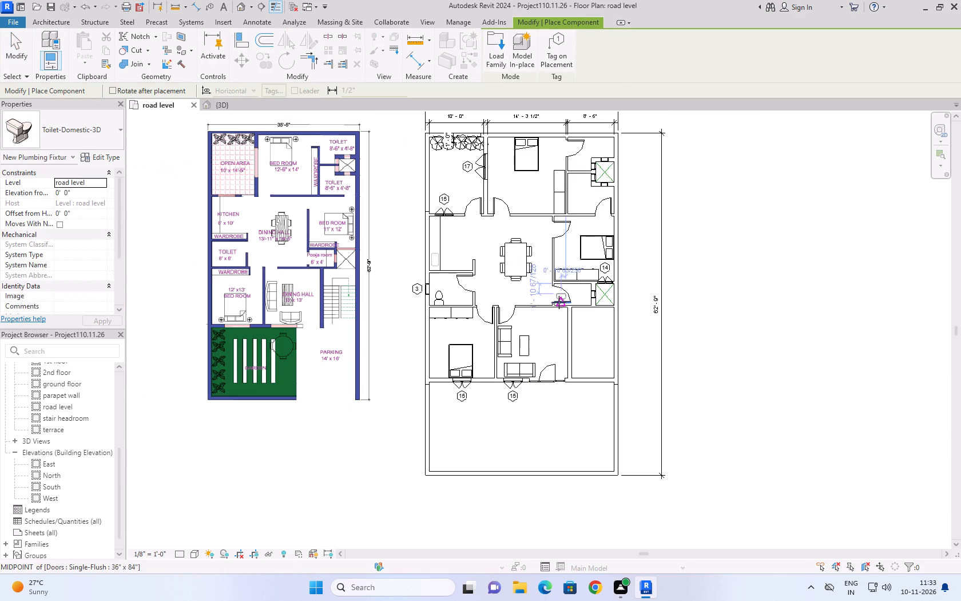
middle_click_drag(579, 218, 537, 390)
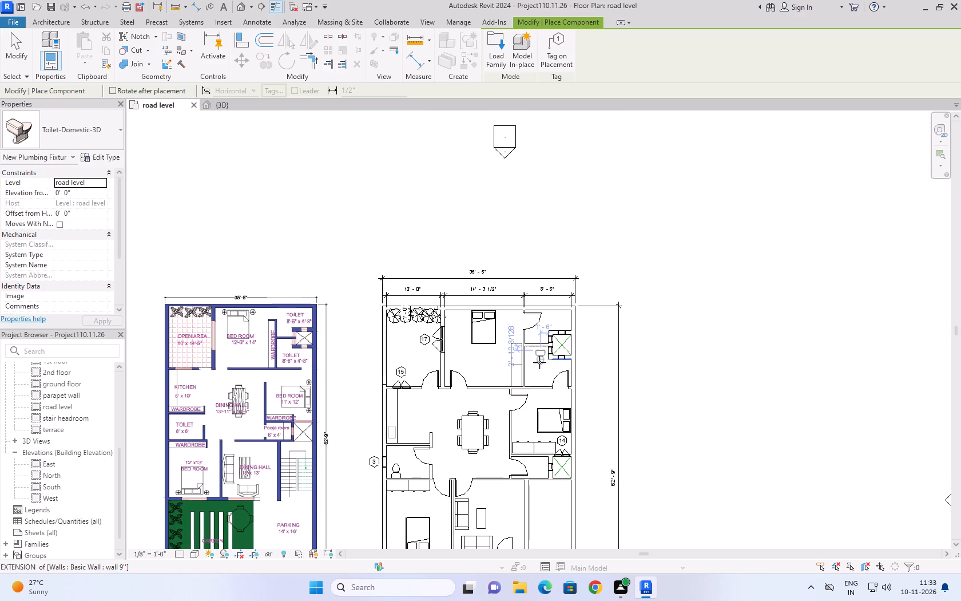
scroll(539, 359, "up", 6)
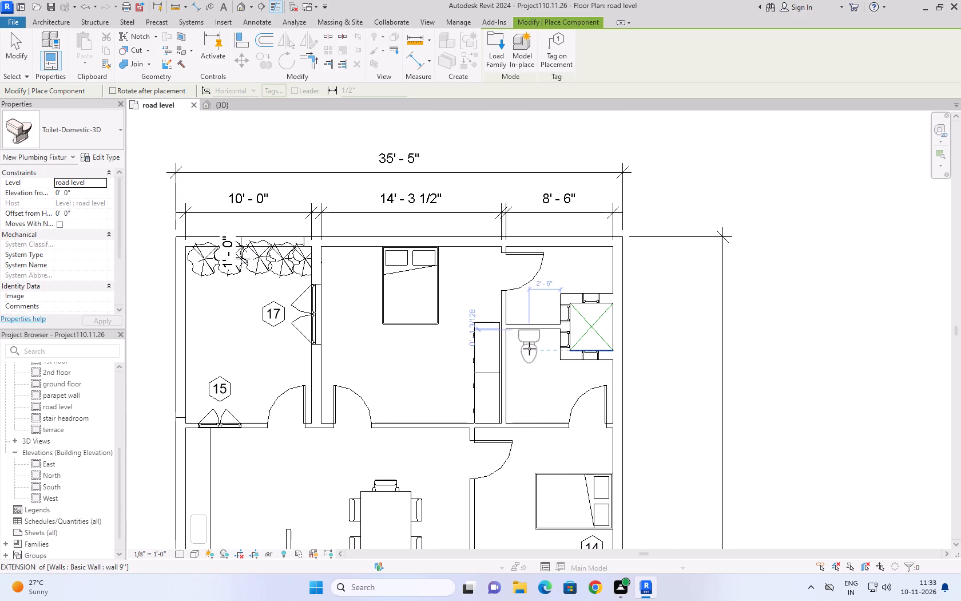
left_click(529, 347)
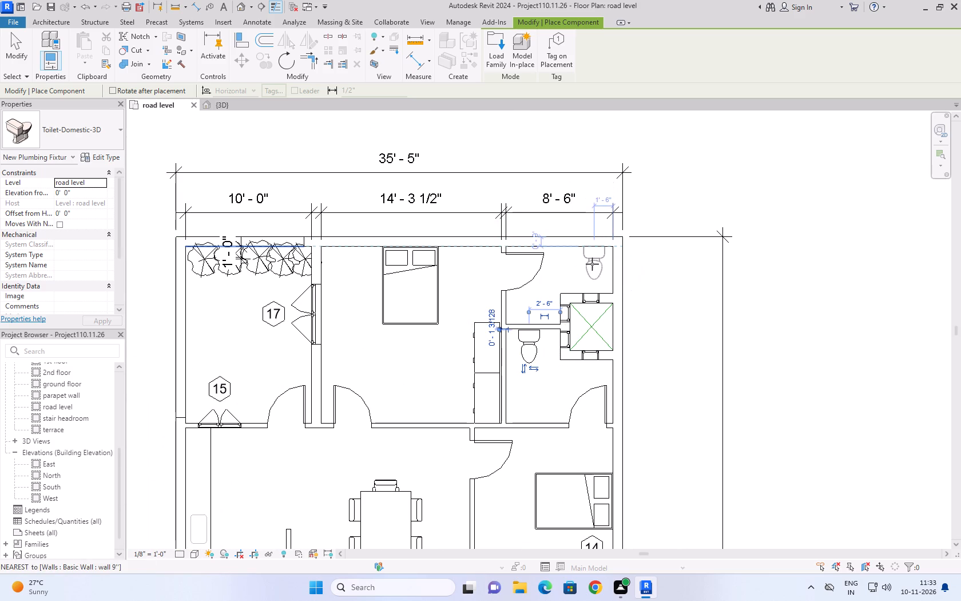
left_click(592, 264)
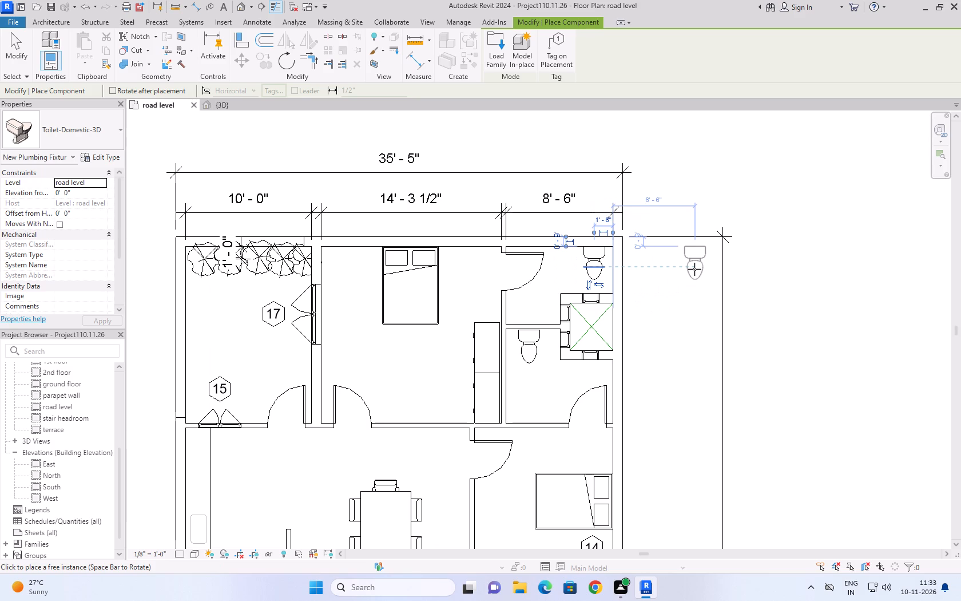
key("Escape")
key("Escape")
Nudge the toilet in the lower of the two upper-right toilet rooms up one increment toward the partition wall.
scroll(716, 325, "down", 2)
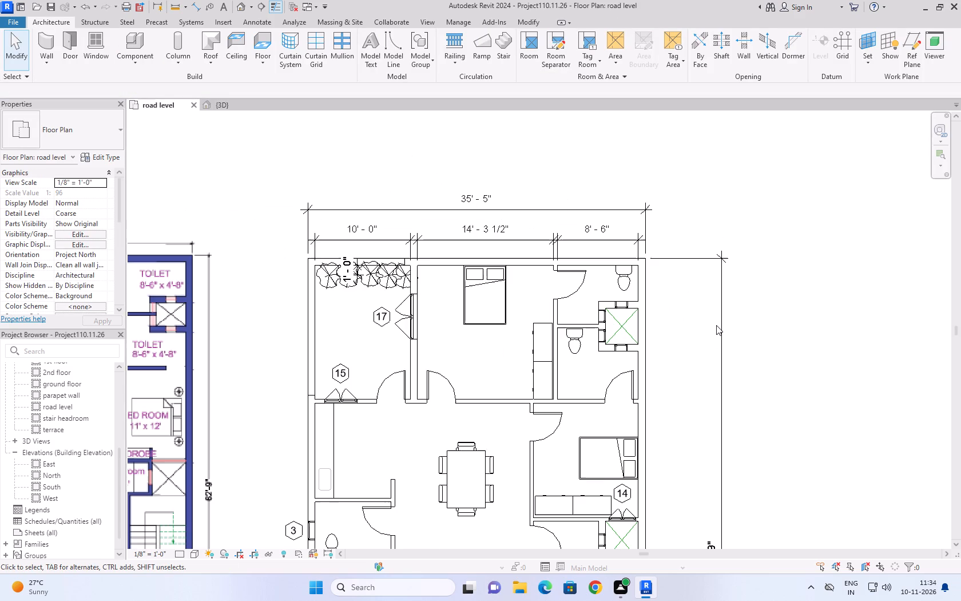
scroll(571, 361, "up", 4)
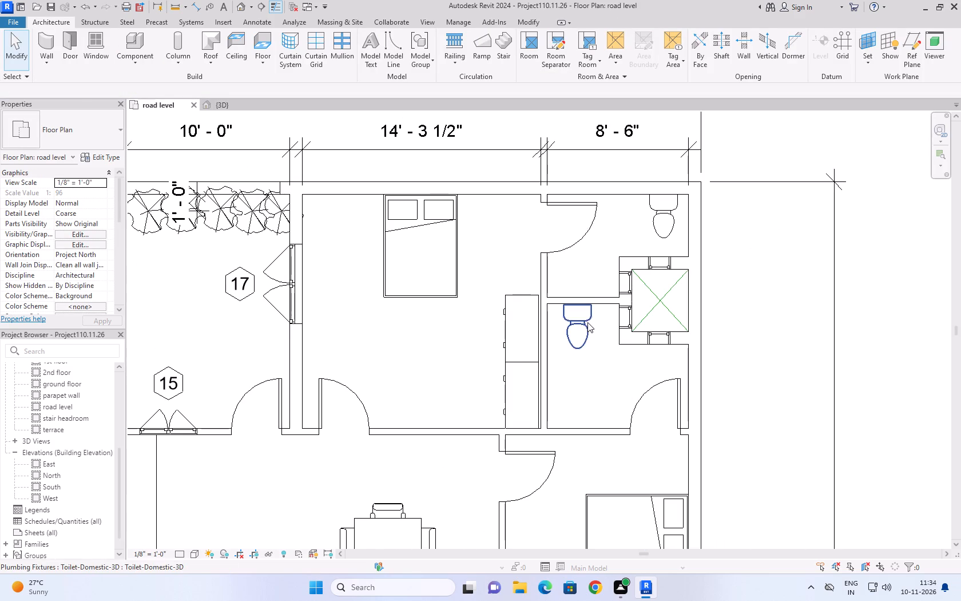
left_click(587, 322)
key("Up")
left_click(780, 271)
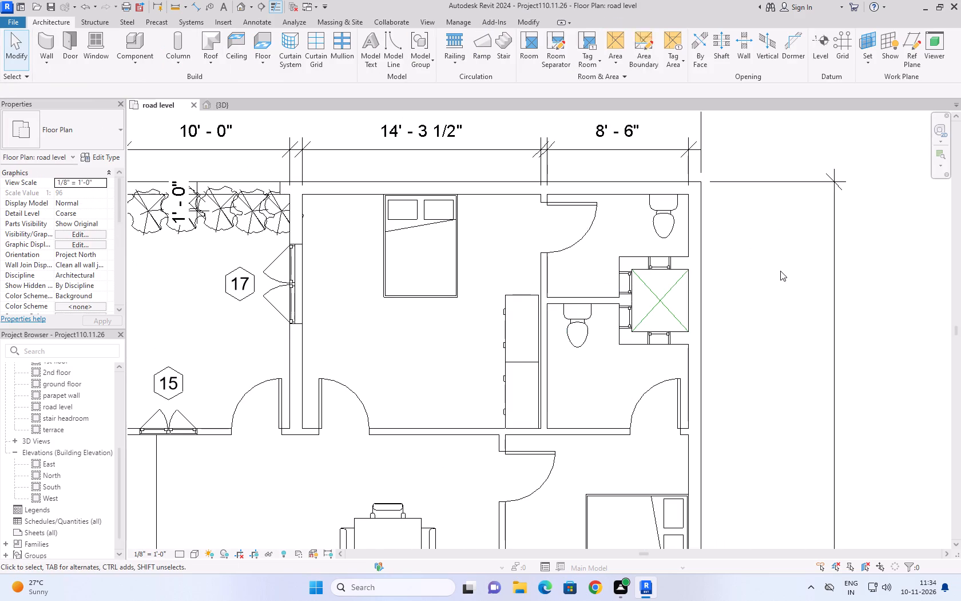
Examine the three toilets in the 3D view, and compare the road level plan with the reference drawing.
scroll(777, 272, "down", 8)
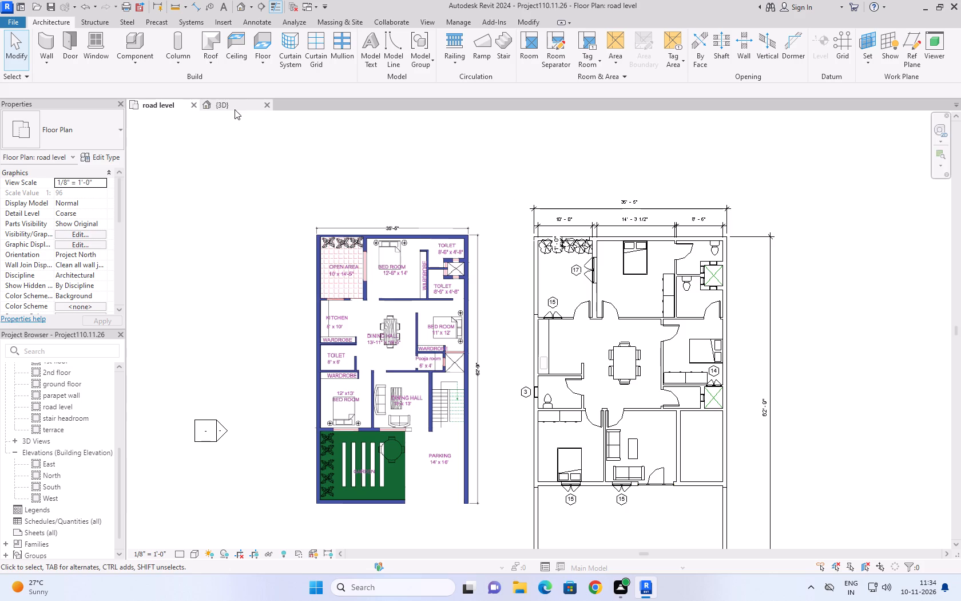
left_click(235, 109)
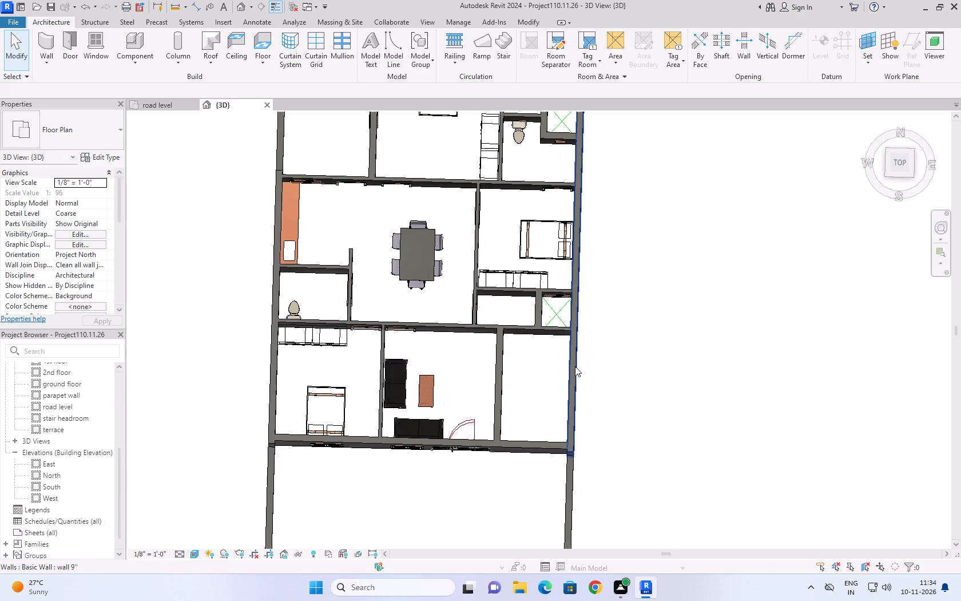
middle_click_drag(620, 260, 607, 346)
scroll(592, 363, "down", 1)
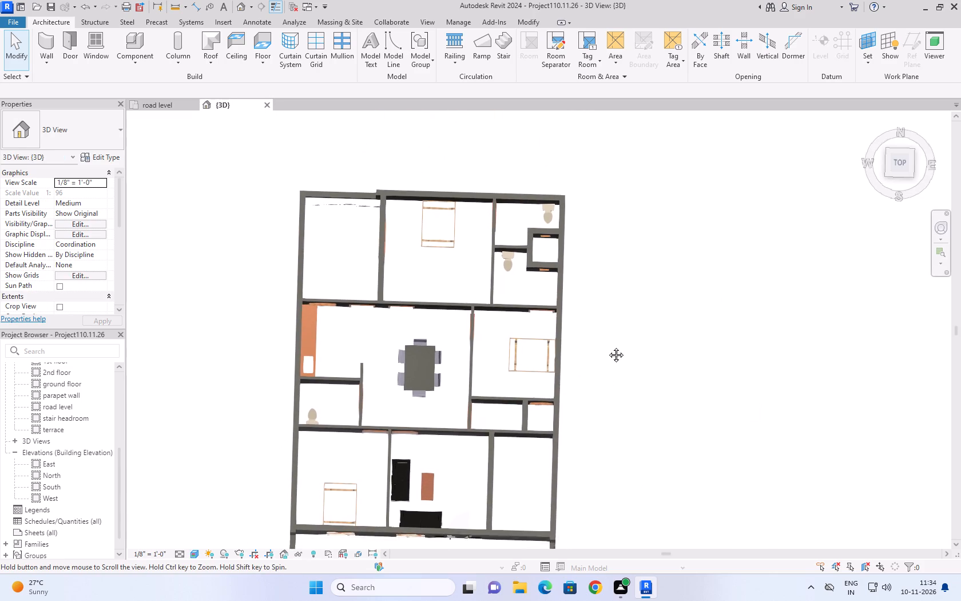
middle_click_drag(607, 346, 632, 299)
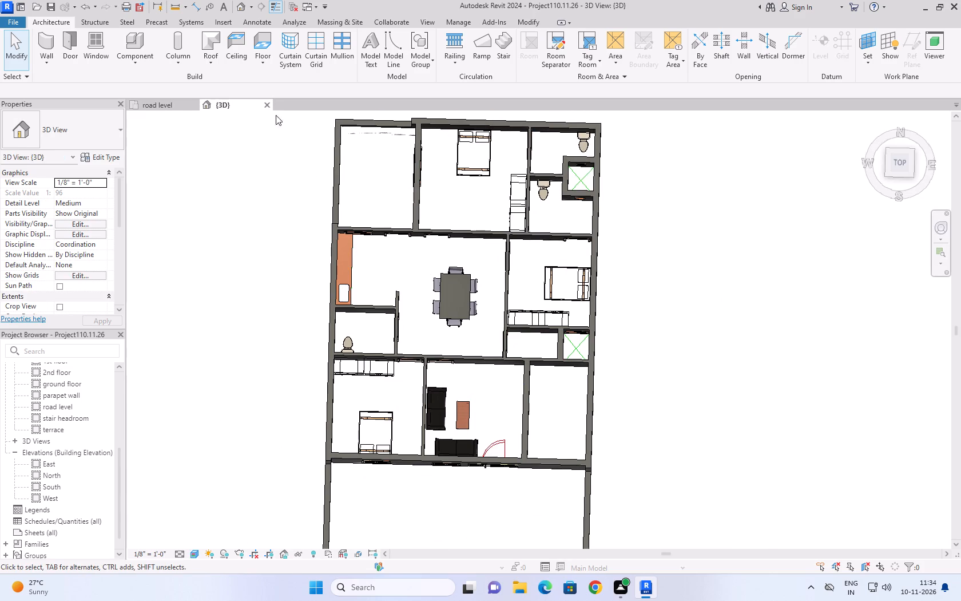
left_click(169, 108)
scroll(719, 415, "up", 2)
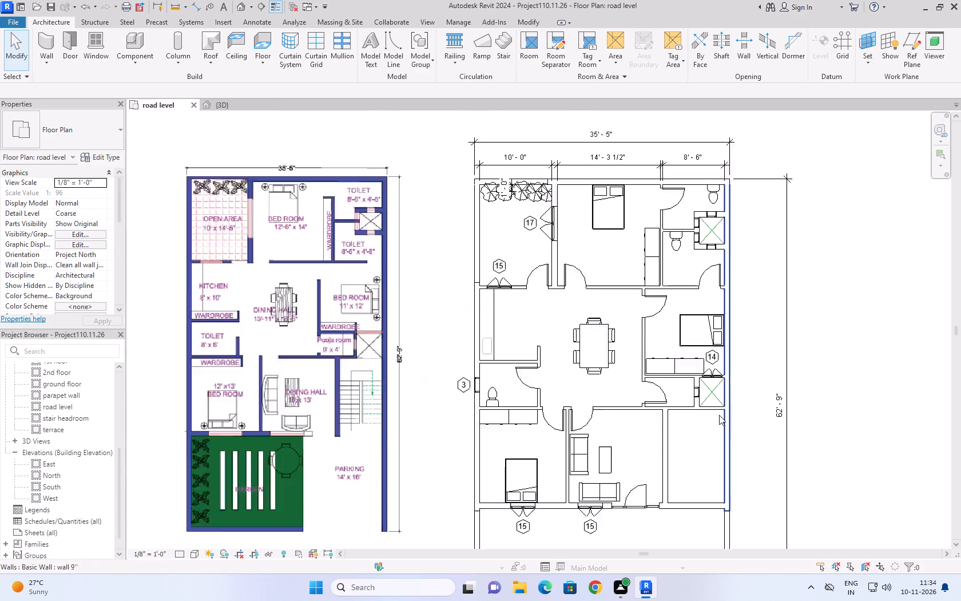
scroll(719, 415, "up", 2)
scroll(718, 334, "down", 4)
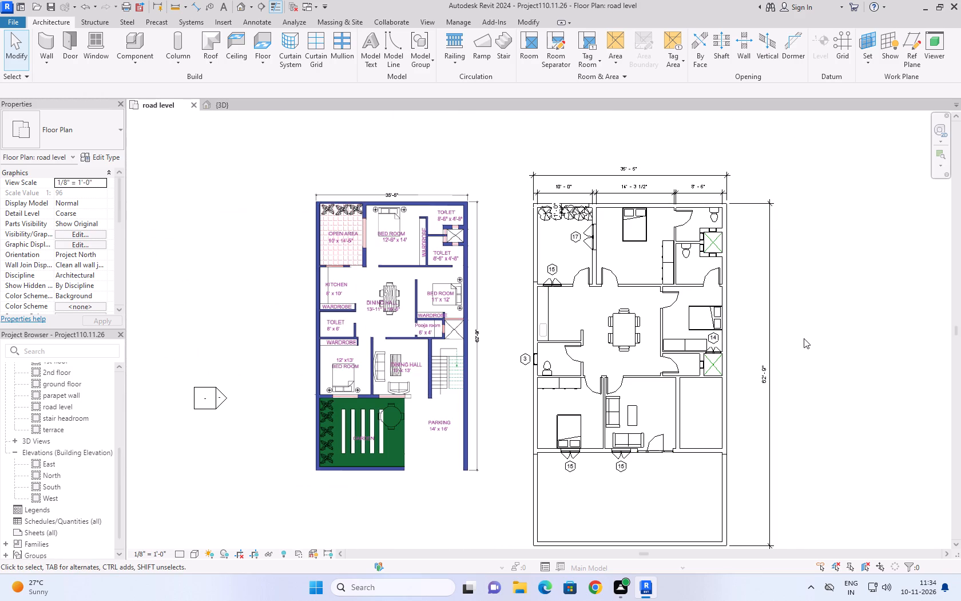
Save the project.
key("ctrl+s")
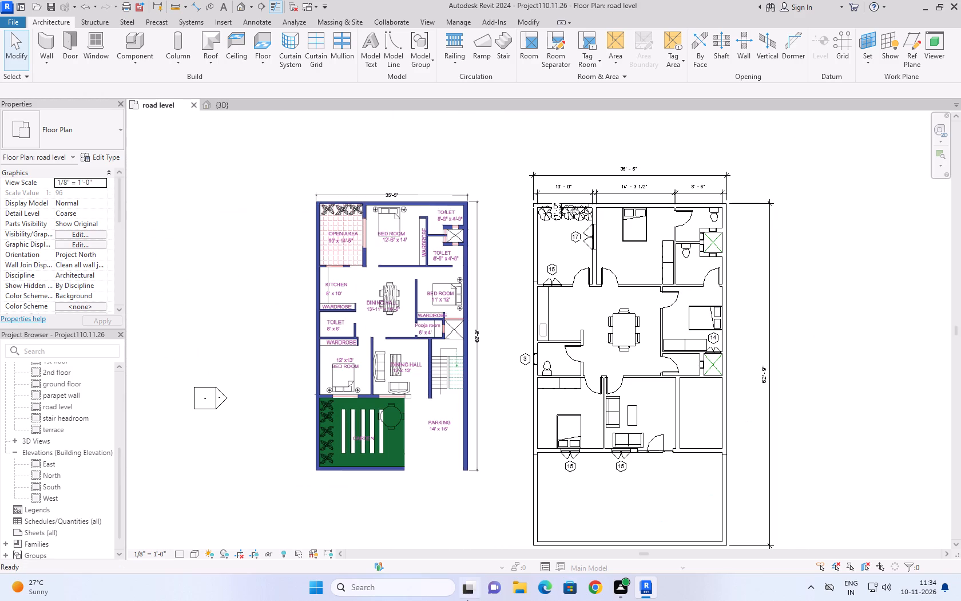
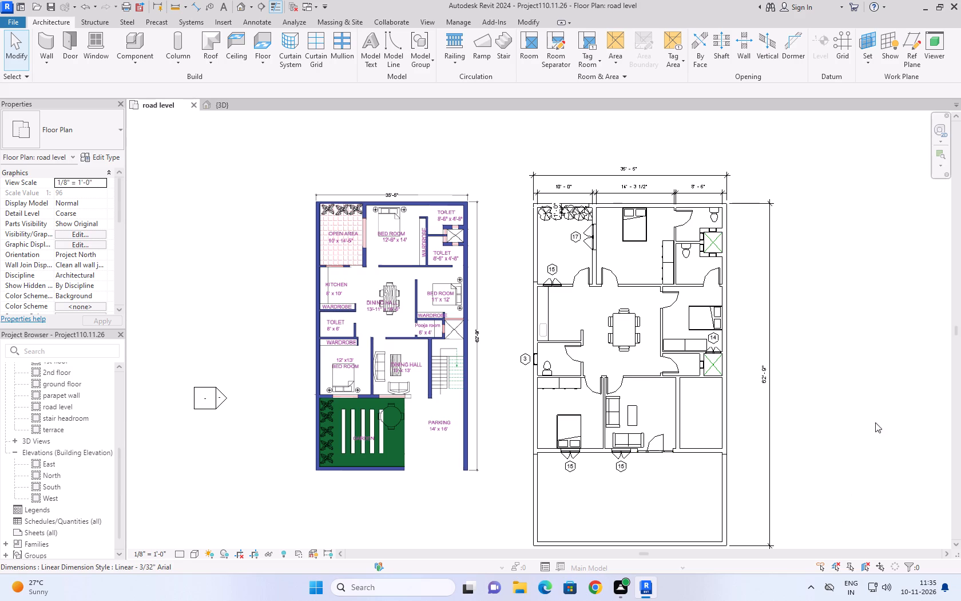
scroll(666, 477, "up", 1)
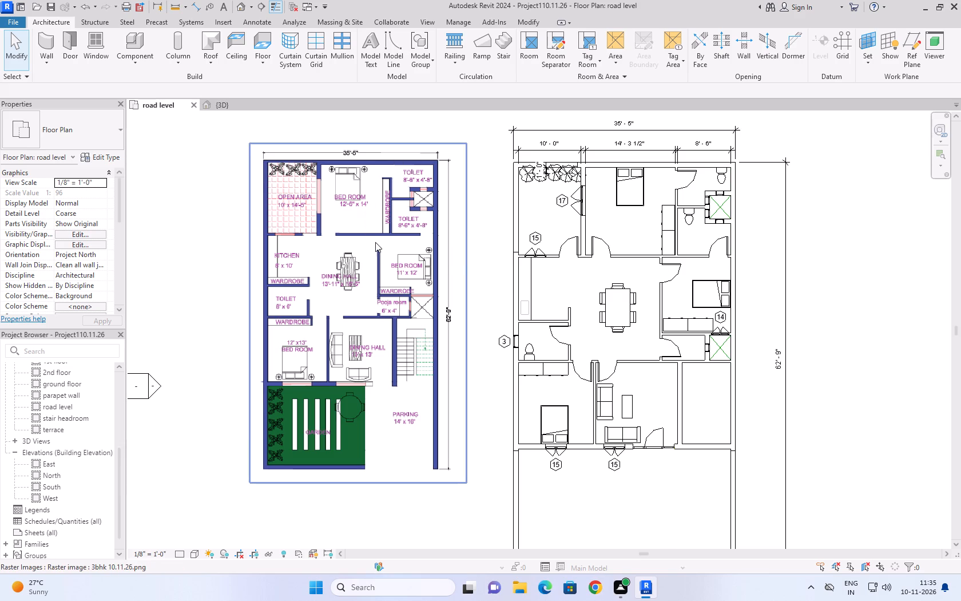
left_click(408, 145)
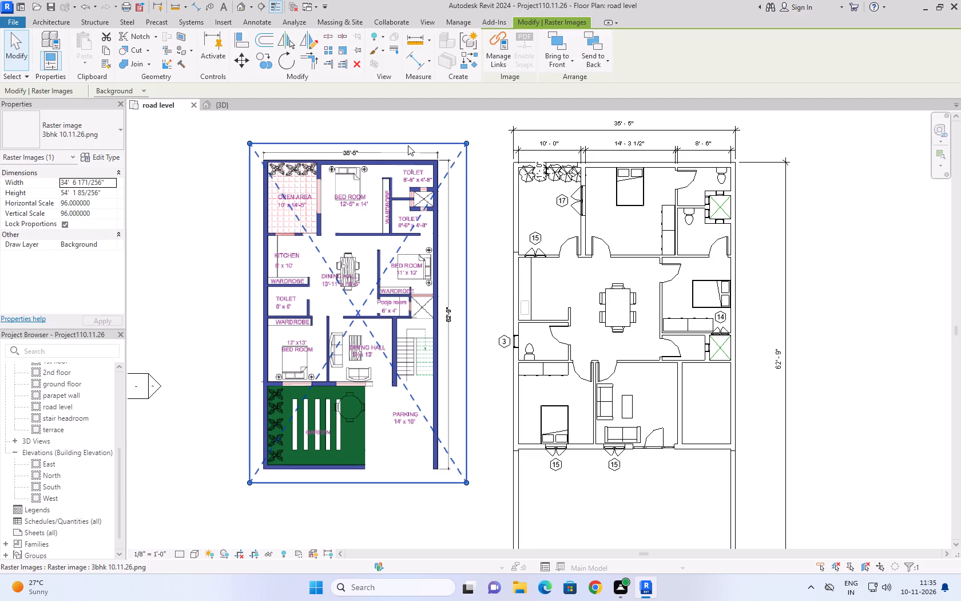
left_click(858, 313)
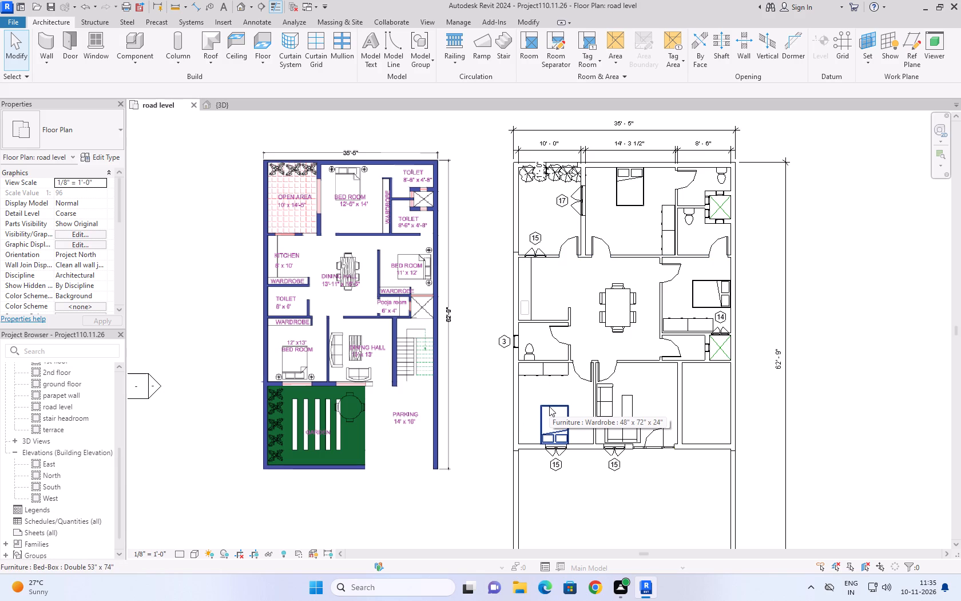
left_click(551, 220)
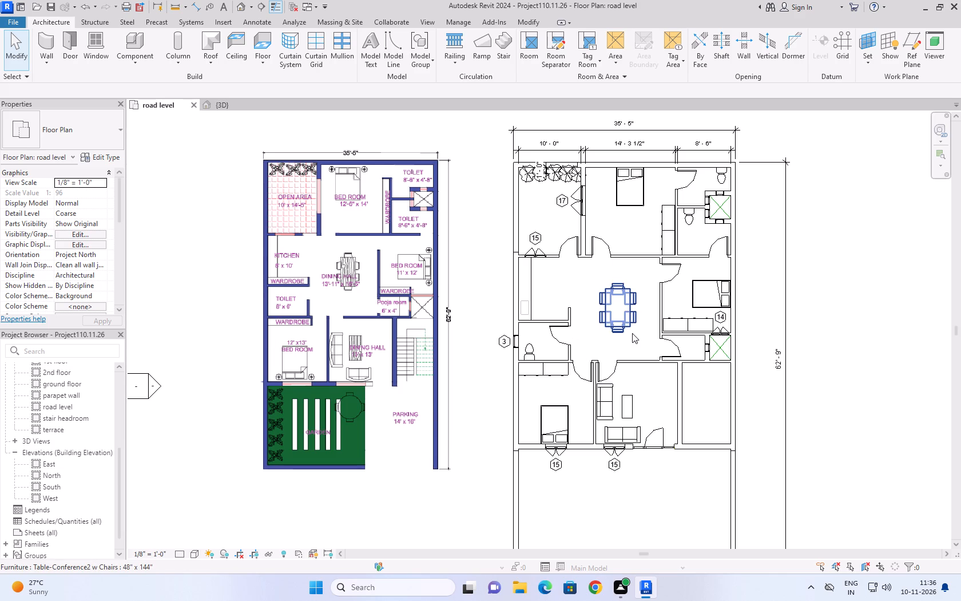
Draw model lines in the pooja room: 1'-6" along the upper wall from the shaft-side corner, then 4'-0" down to the lower wall.
left_click(394, 35)
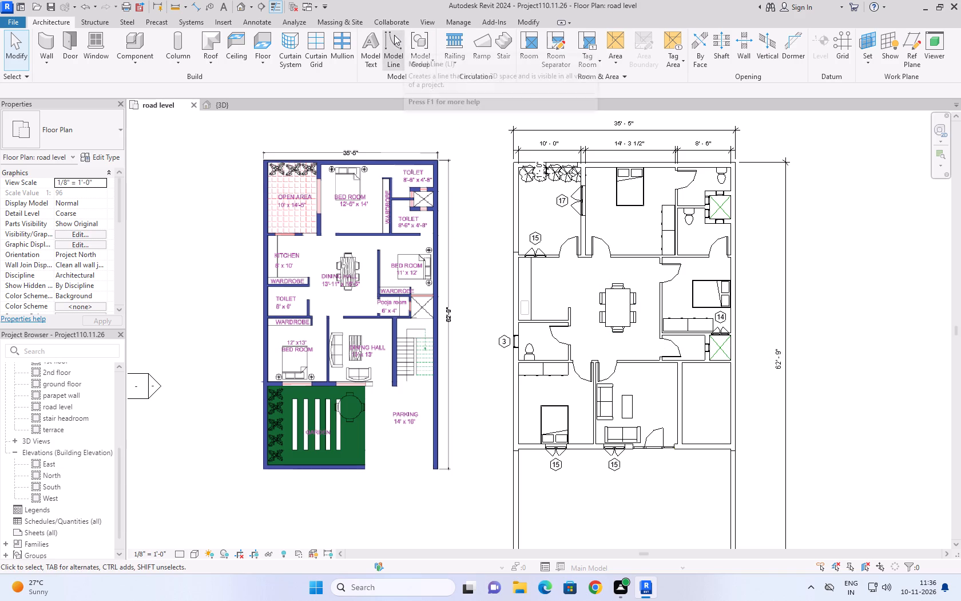
scroll(703, 346, "up", 6)
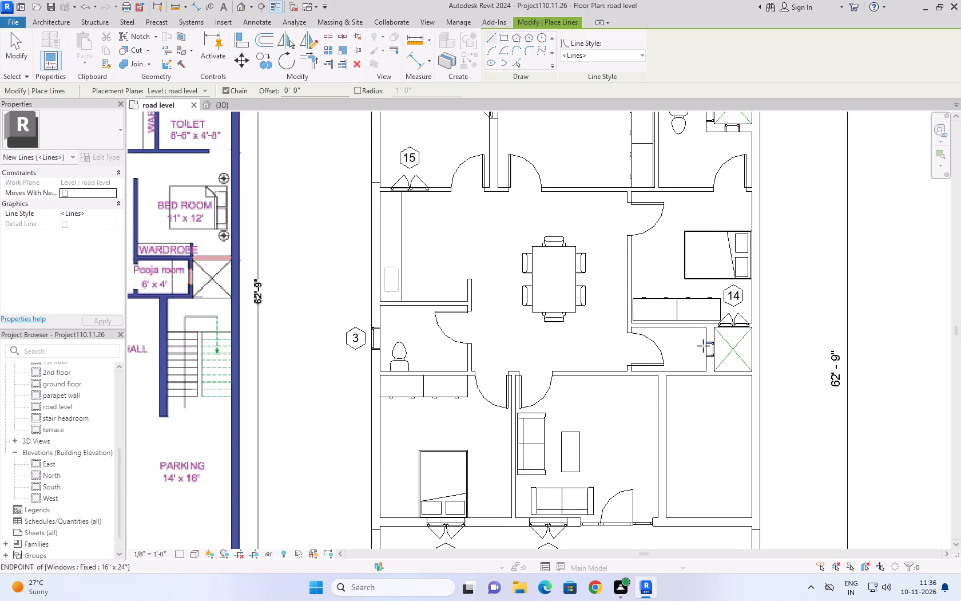
scroll(703, 346, "up", 2)
left_click(708, 315)
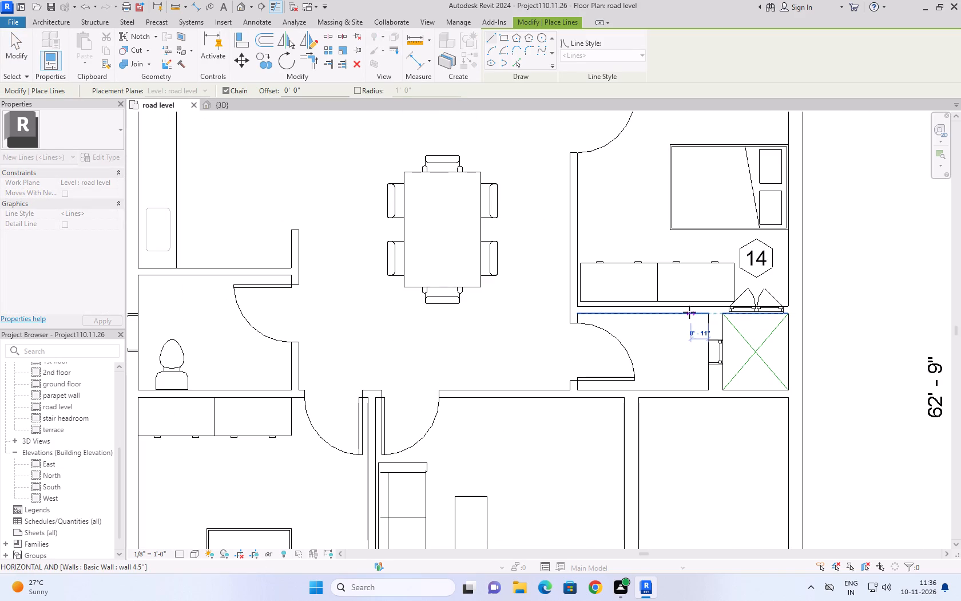
type("1'6''")
key("Return")
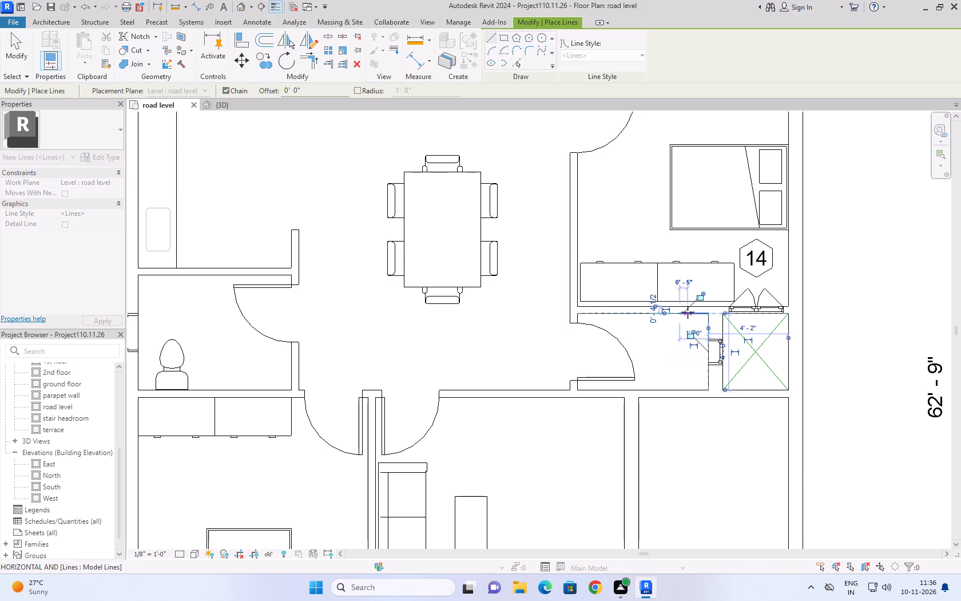
left_click(681, 389)
key("Escape")
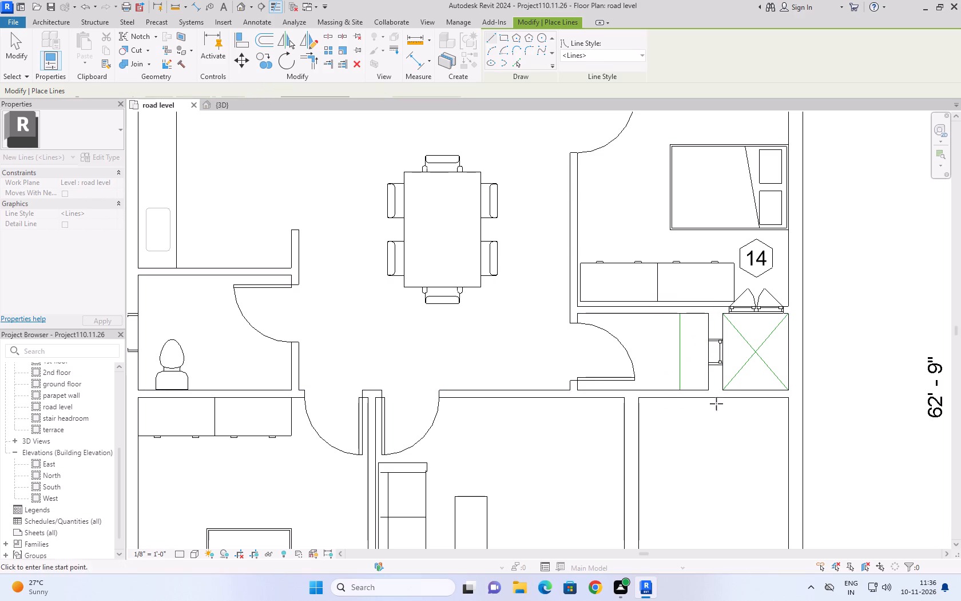
scroll(706, 460, "down", 7)
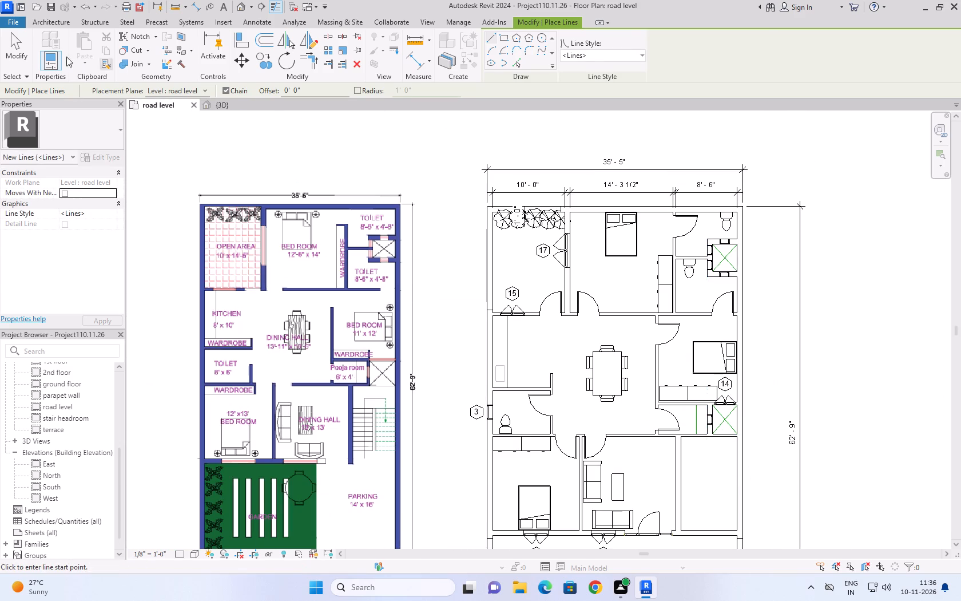
left_click(11, 42)
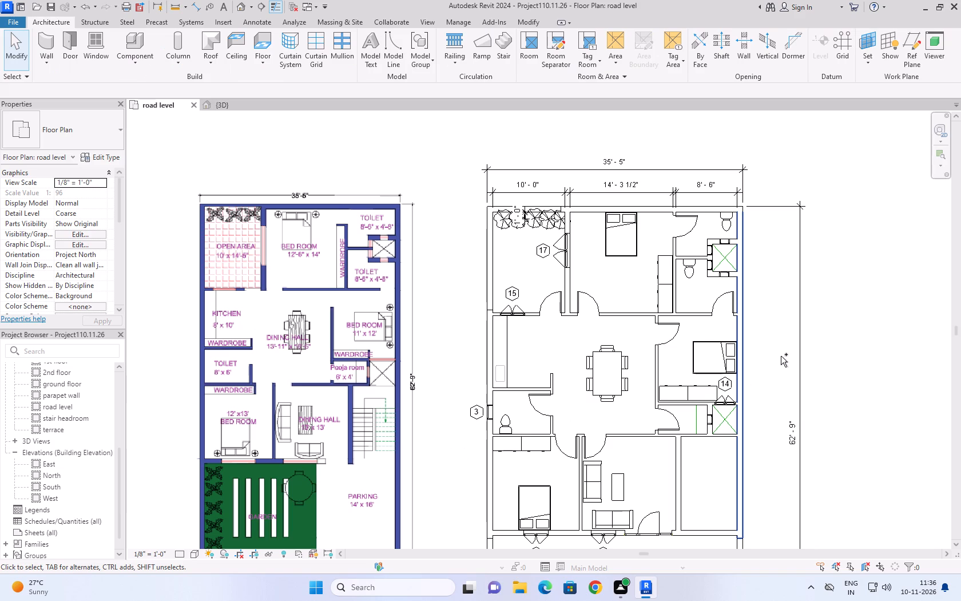
Save the project.
key("ctrl+s")
Examine the front open area, the bedrooms and the new pooja room line in both the road level plan and the 3D view.
scroll(787, 337, "down", 3)
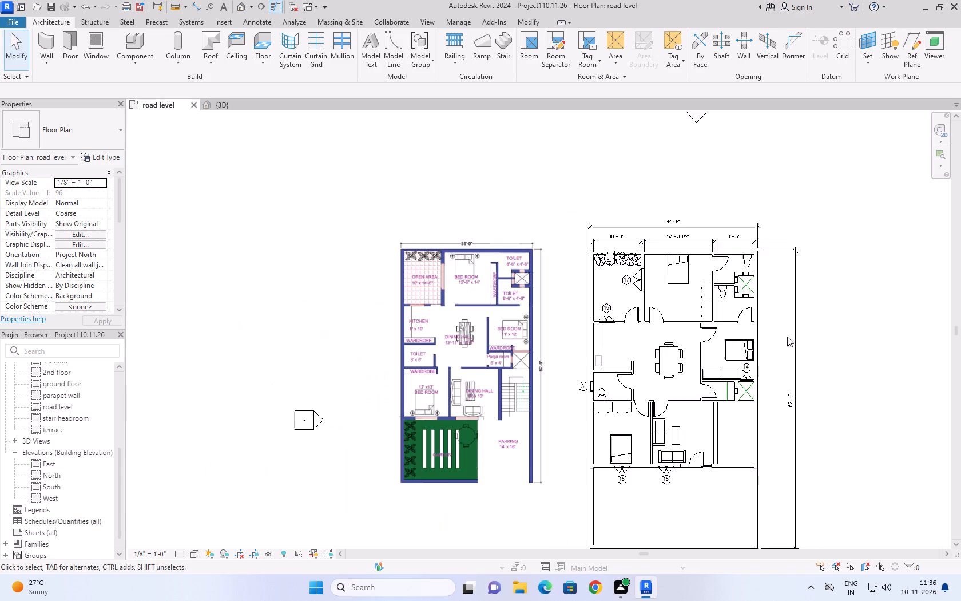
scroll(780, 438, "down", 3)
scroll(775, 527, "up", 6)
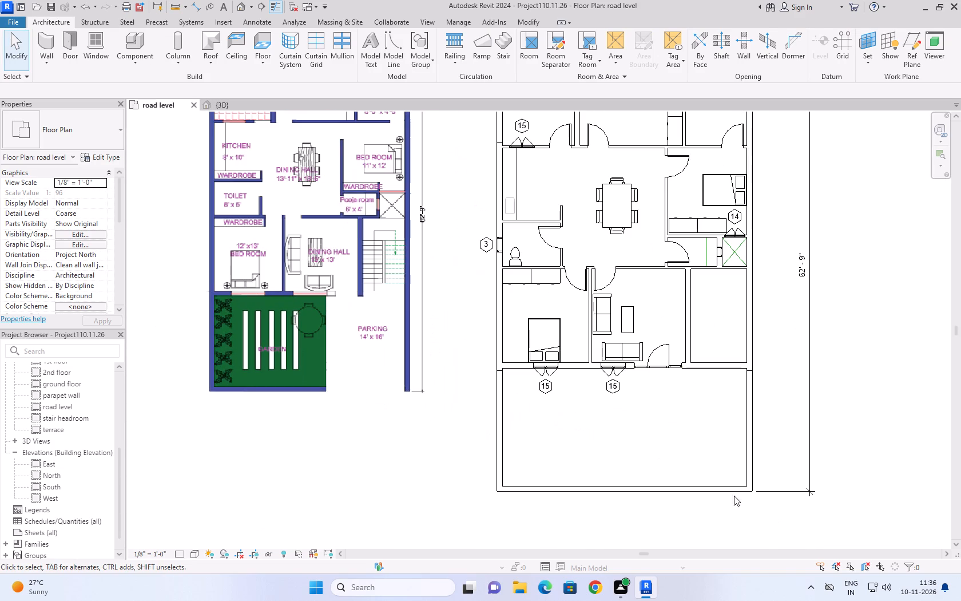
left_click(708, 488)
left_click(806, 410)
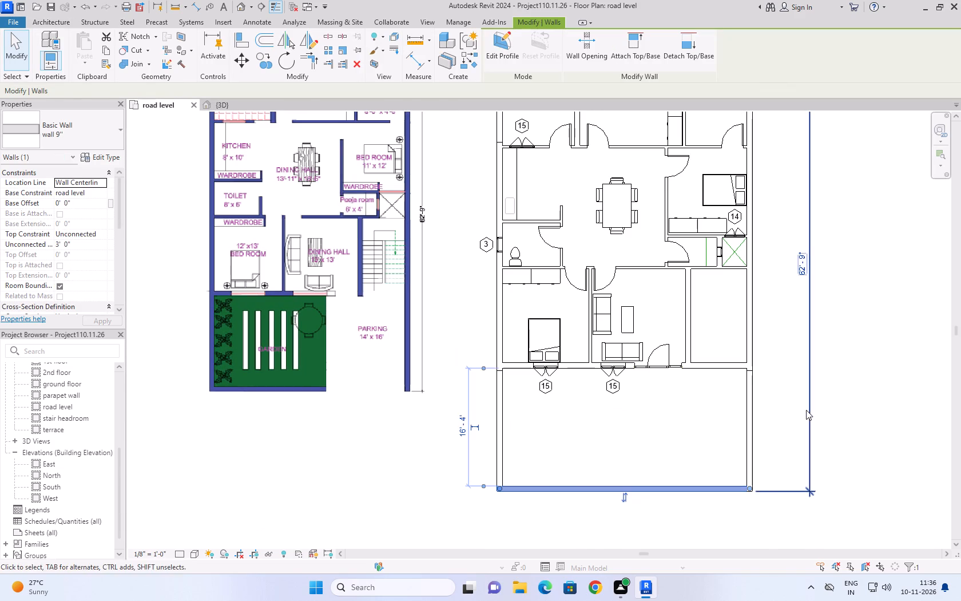
left_click(236, 106)
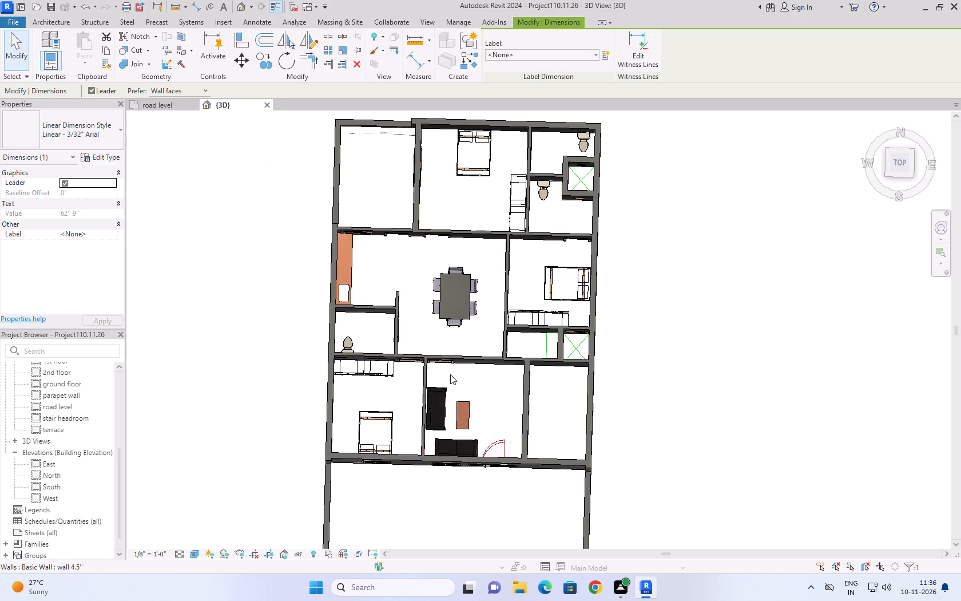
scroll(670, 330, "down", 3)
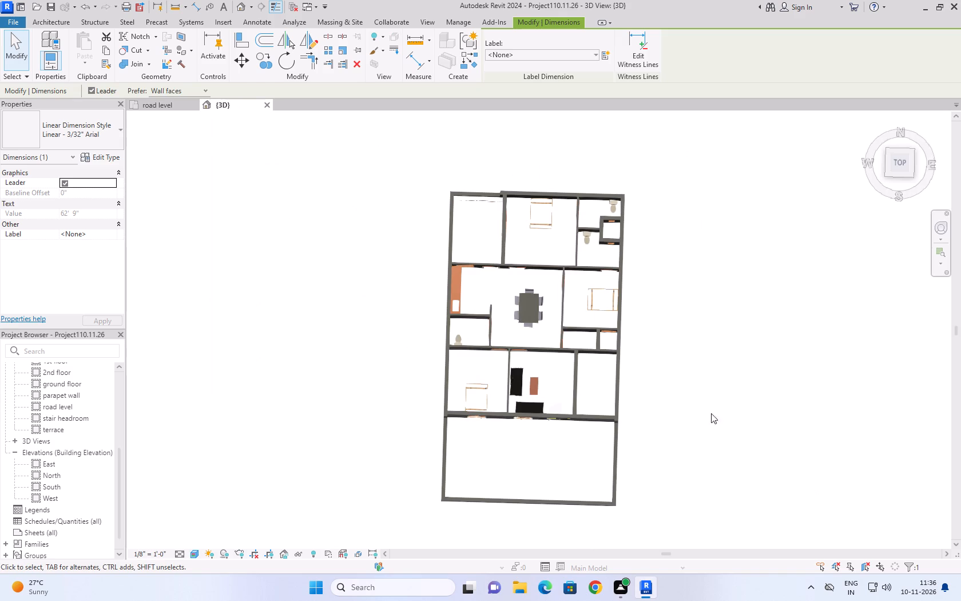
scroll(598, 301, "up", 8)
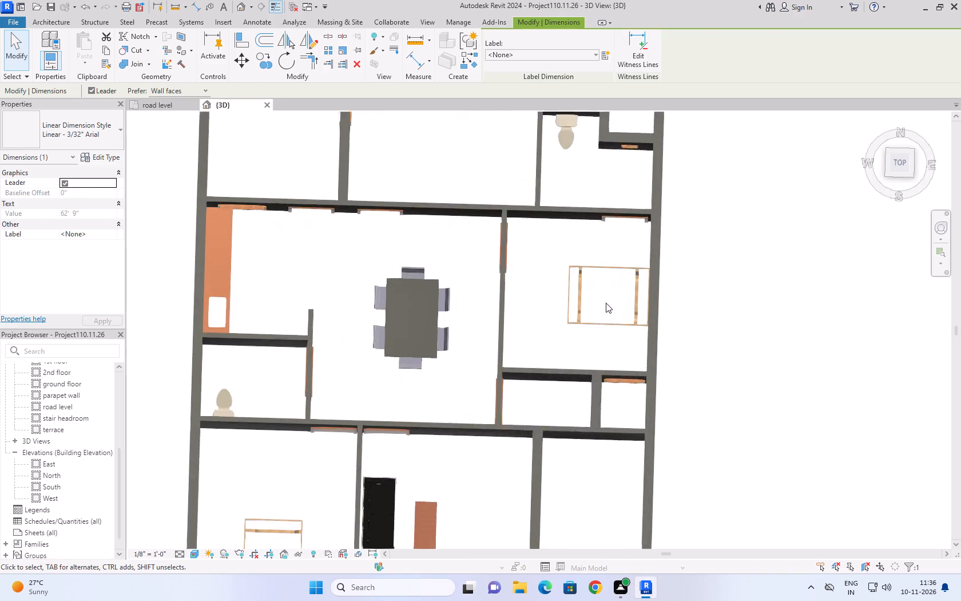
left_click(816, 292)
left_click(154, 103)
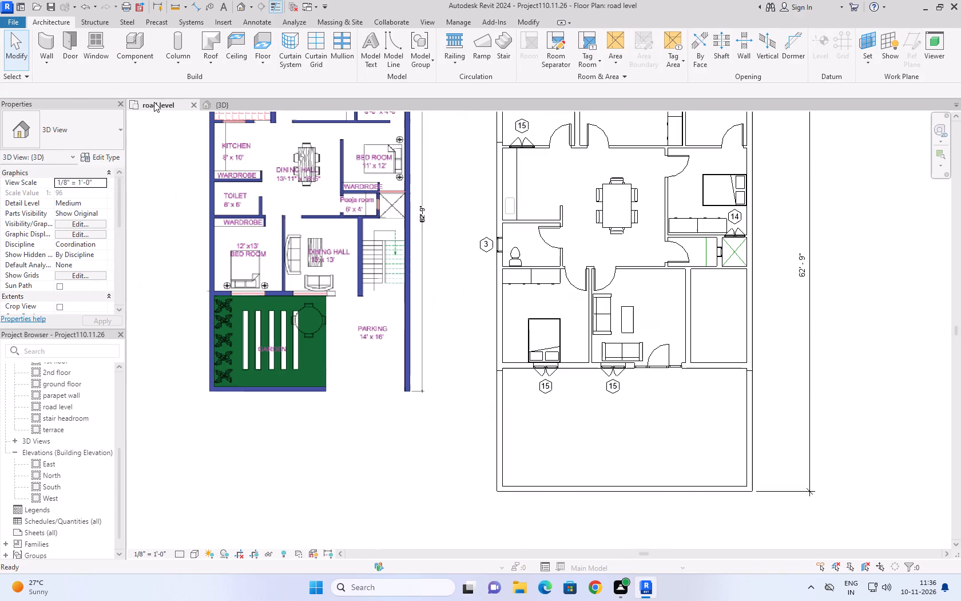
scroll(333, 407, "down", 6)
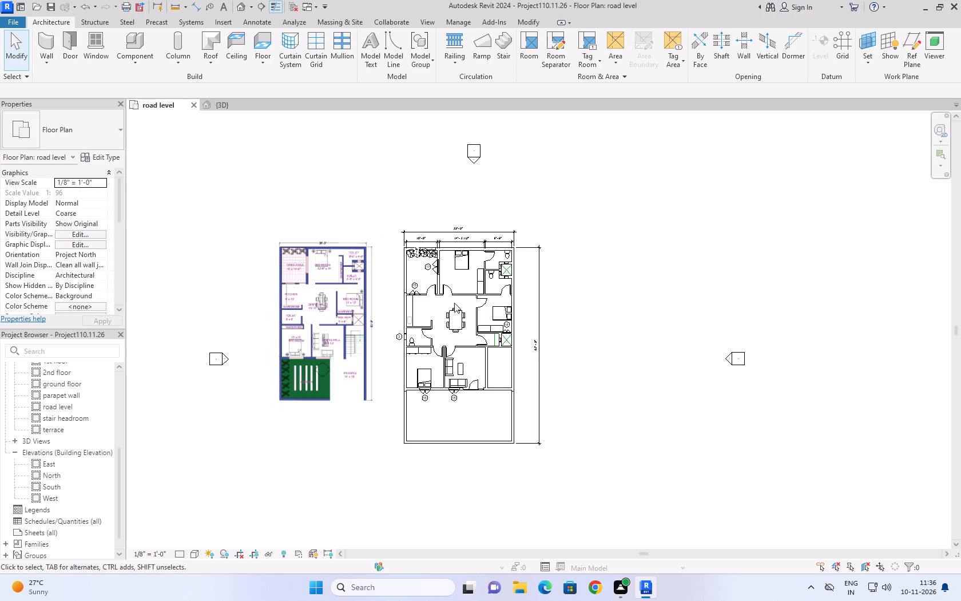
scroll(454, 303, "up", 9)
left_click(623, 310)
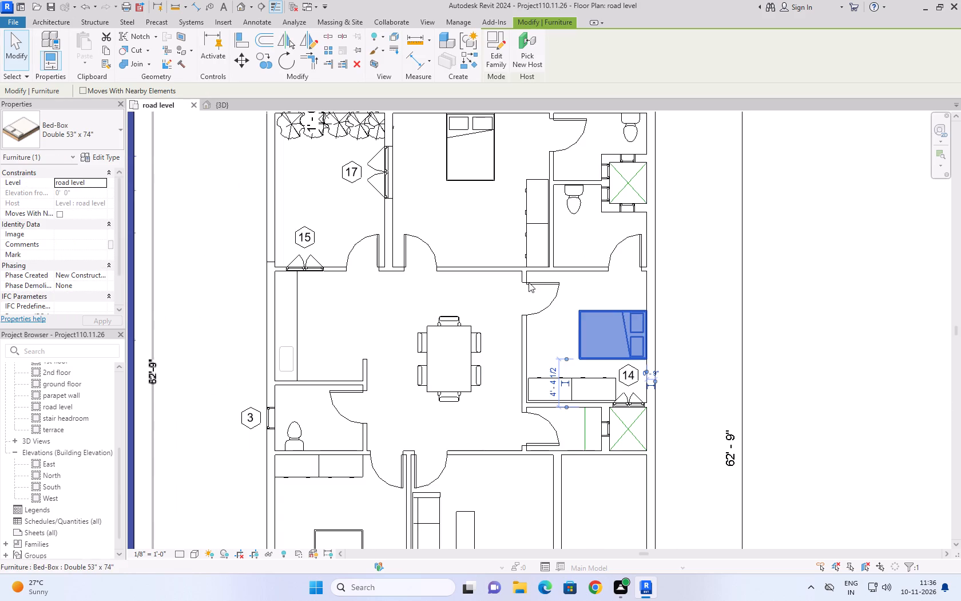
left_click(222, 101)
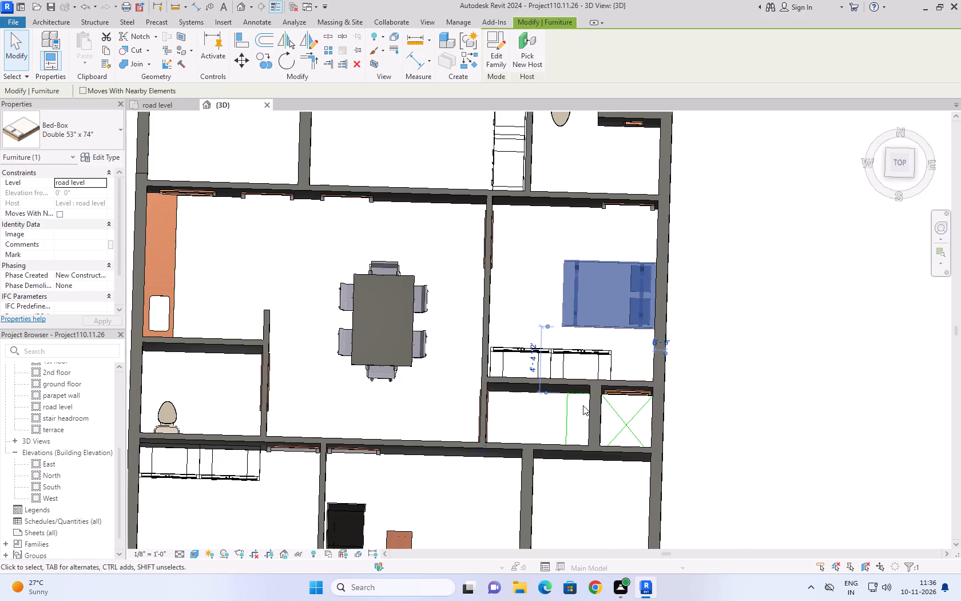
left_click(735, 323)
scroll(735, 323, "down", 3)
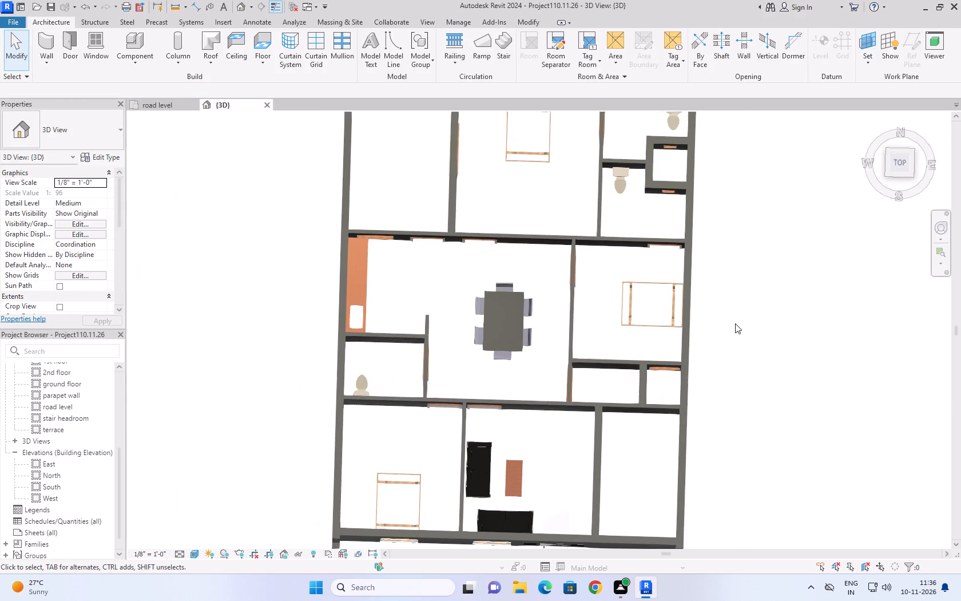
right_click(733, 288)
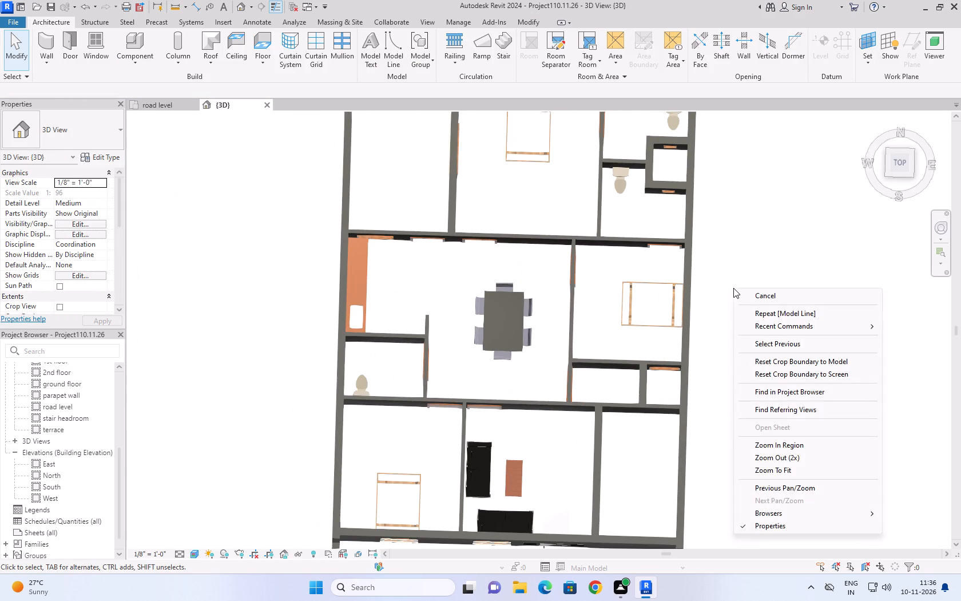
left_click(754, 300)
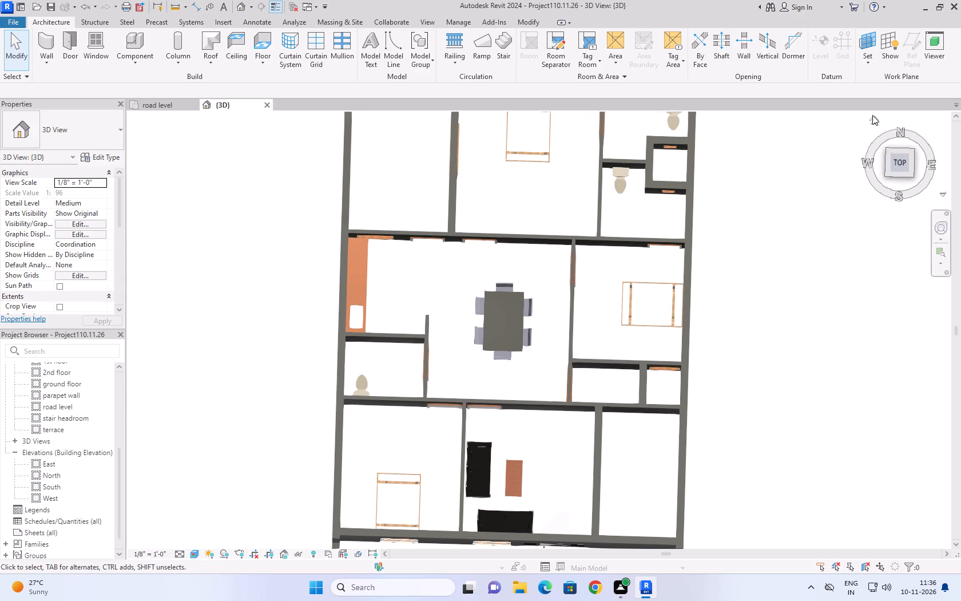
Return the 3D view to its home orientation and examine the furnished rooms from several angles, including the front bedroom's bed.
left_click(875, 115)
left_click(875, 118)
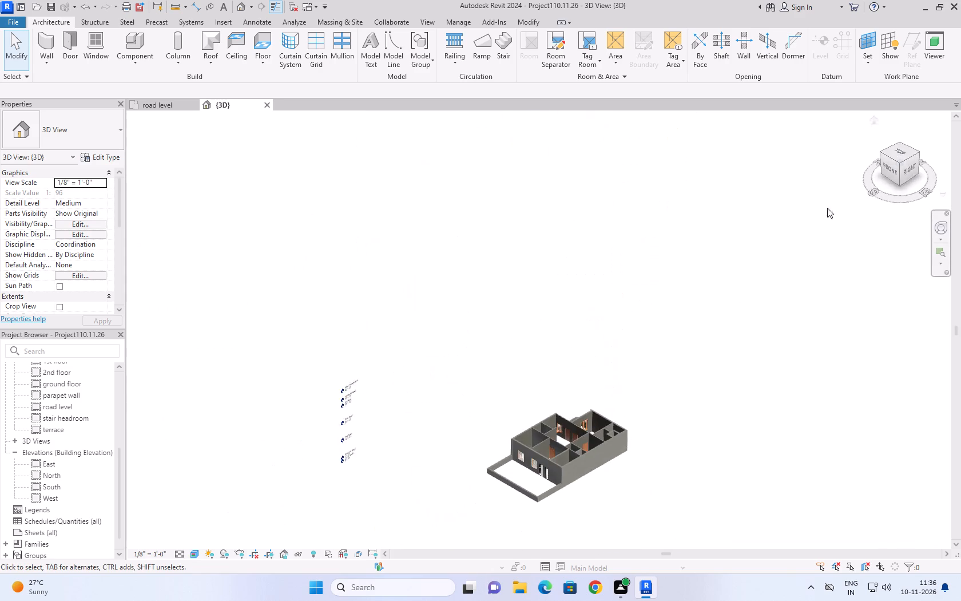
scroll(636, 424, "up", 7)
middle_click_drag(562, 318, 470, 531)
middle_click_drag(578, 358, 566, 459, "shift")
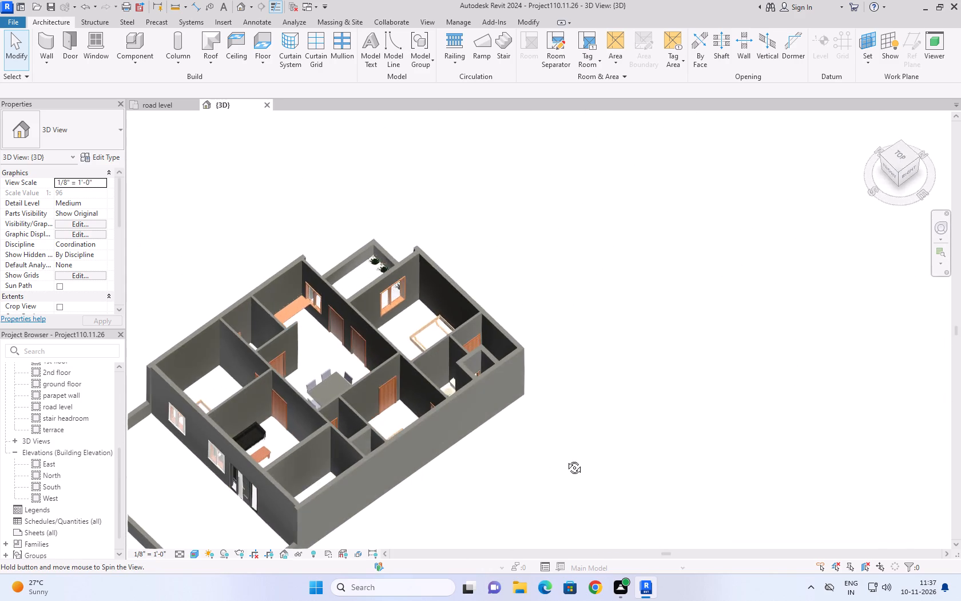
middle_click_drag(566, 459, 498, 543, "shift")
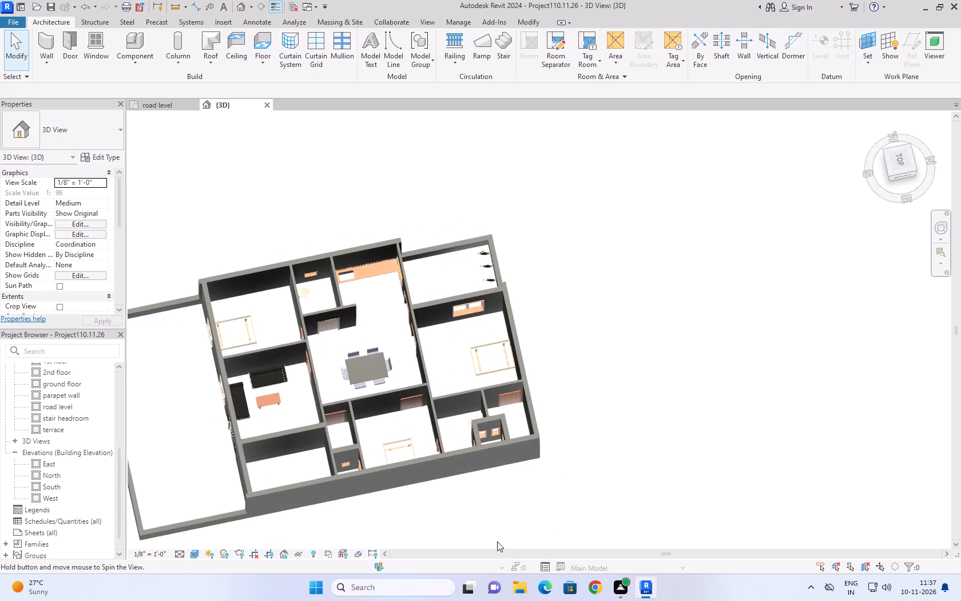
scroll(494, 362, "up", 4)
scroll(682, 297, "down", 4)
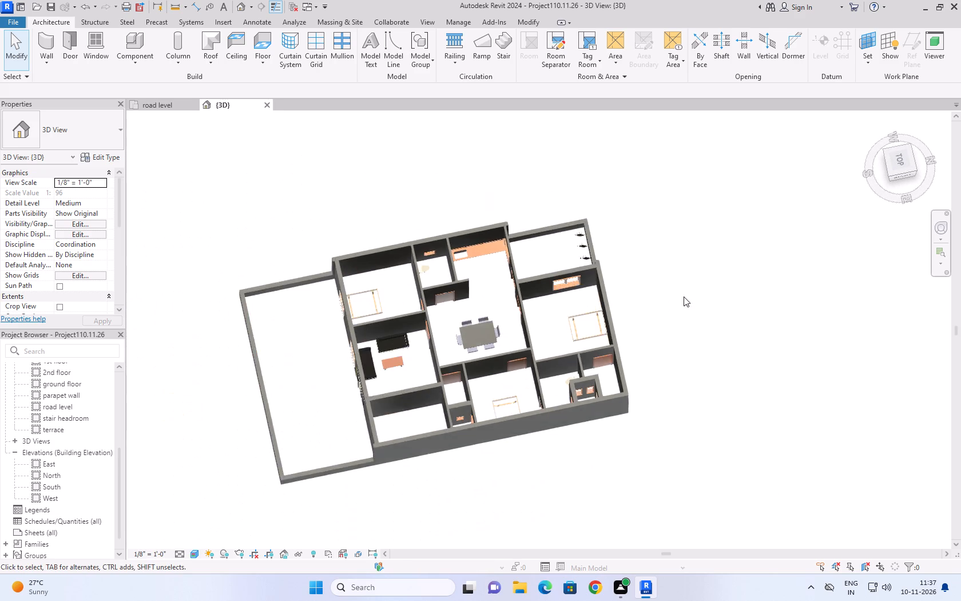
scroll(684, 296, "down", 3)
scroll(427, 315, "up", 10)
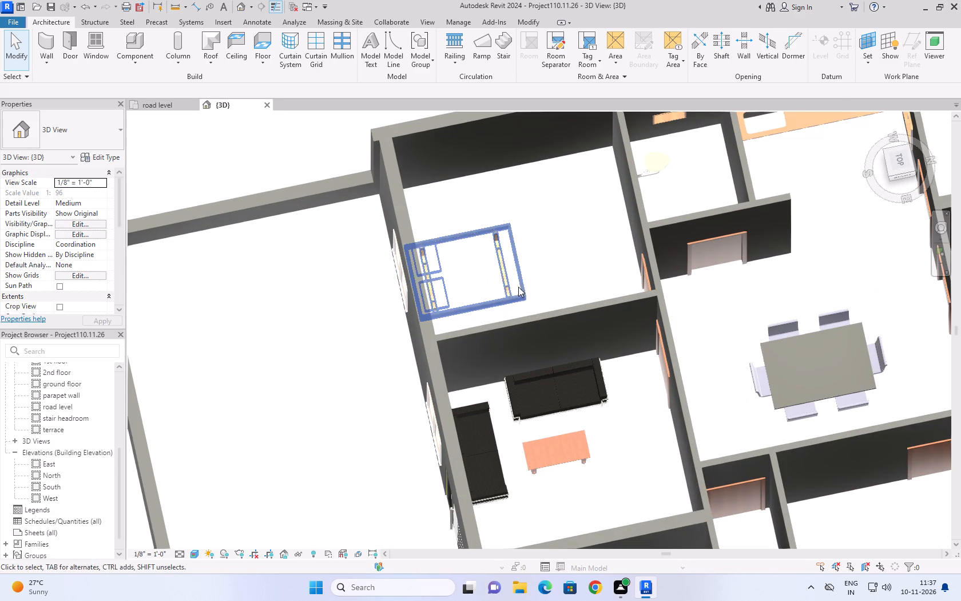
left_click(512, 298)
left_click(264, 362)
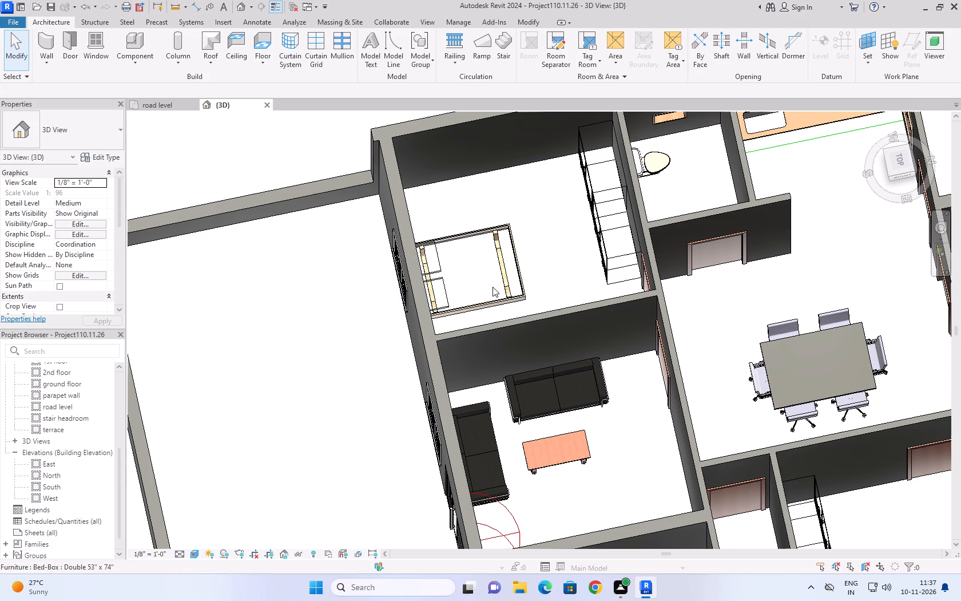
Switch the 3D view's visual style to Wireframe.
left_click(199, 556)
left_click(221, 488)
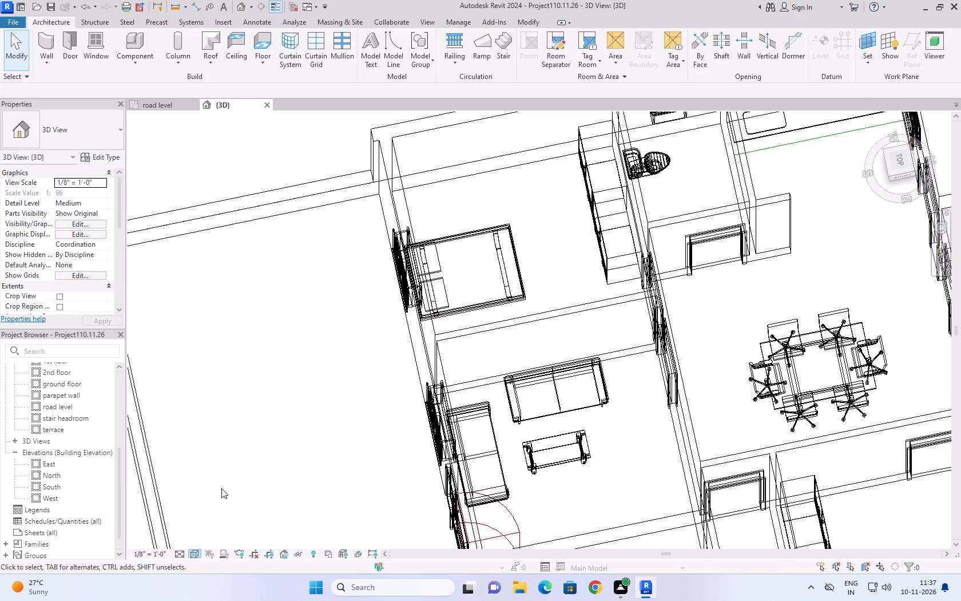
Set the 3D view's visual style to Realistic.
left_click(180, 553)
left_click(199, 552)
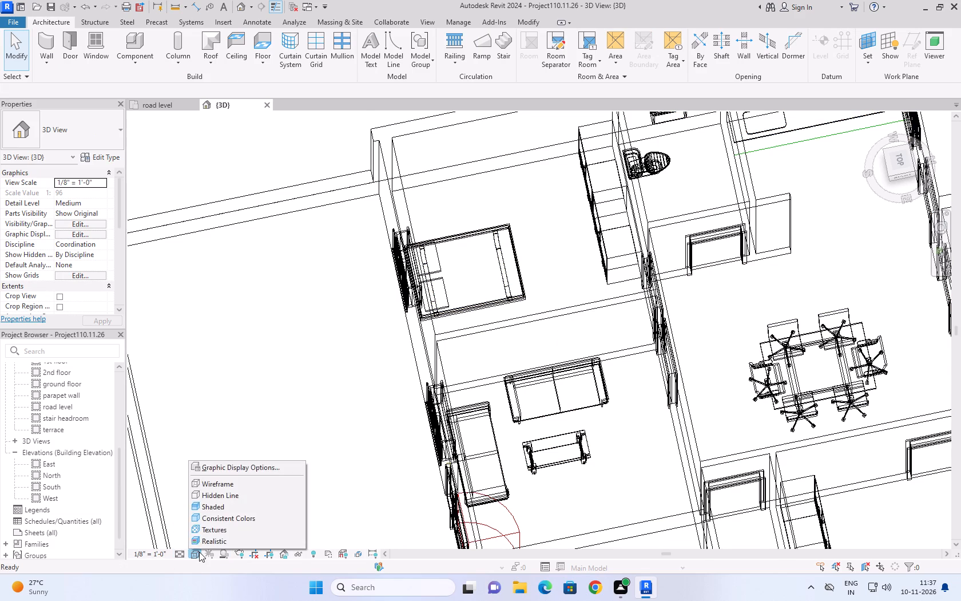
left_click(204, 538)
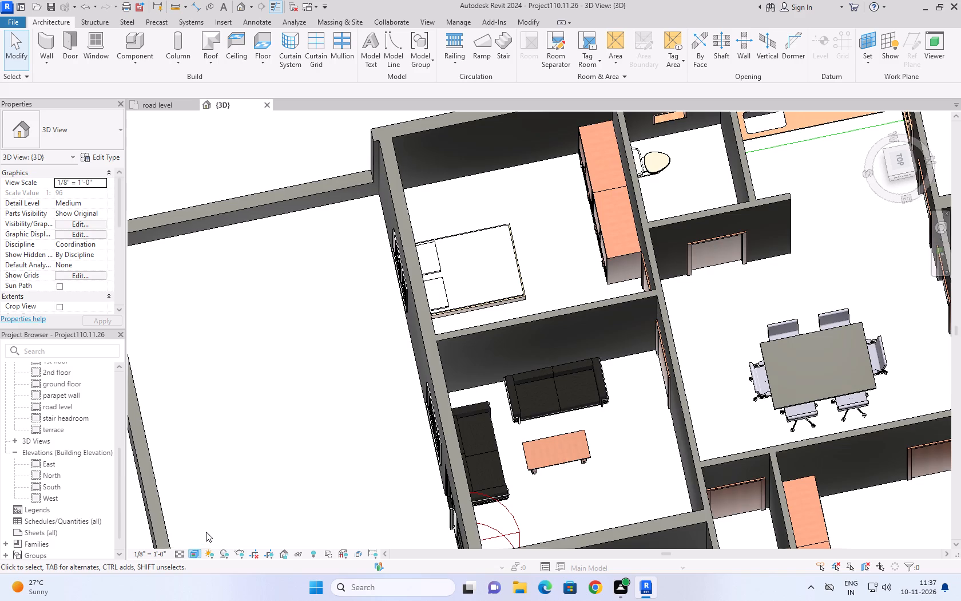
Examine the furnished living room, bedrooms and pooja room in the realistic 3D view from several angles.
middle_click_drag(610, 452, 568, 437, "shift")
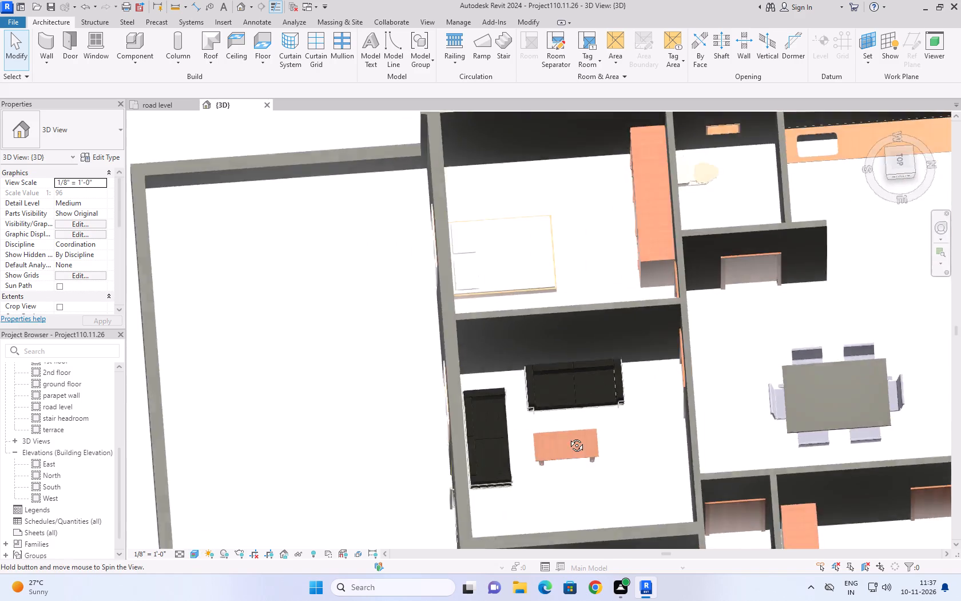
middle_click_drag(568, 437, 399, 583, "shift")
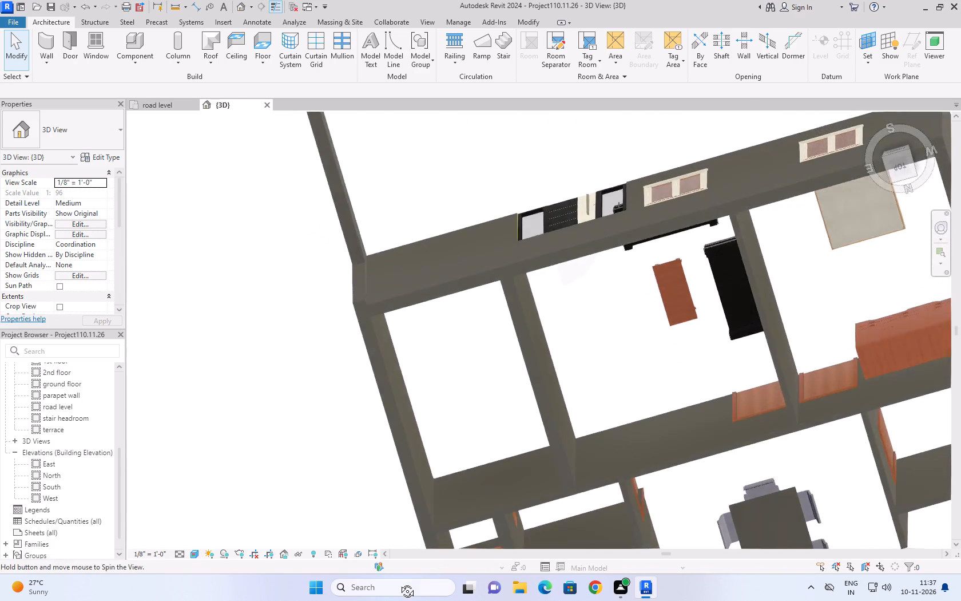
middle_click_drag(399, 583, 118, 491, "shift")
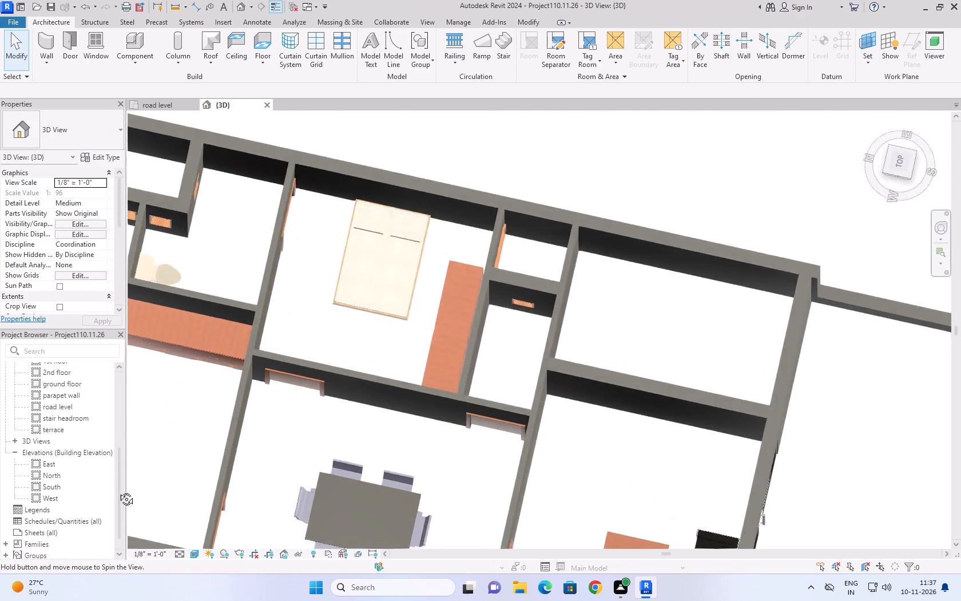
middle_click_drag(118, 491, 164, 505, "shift")
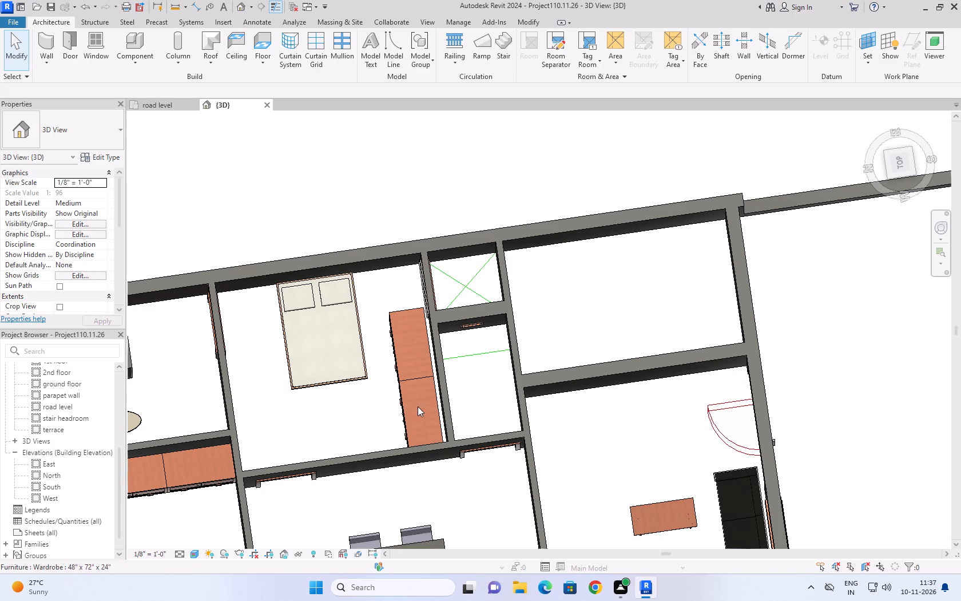
In the road level plan, nudge both wardrobes of the 11' x 12' bedroom one increment toward the pooja room wall.
left_click(165, 108)
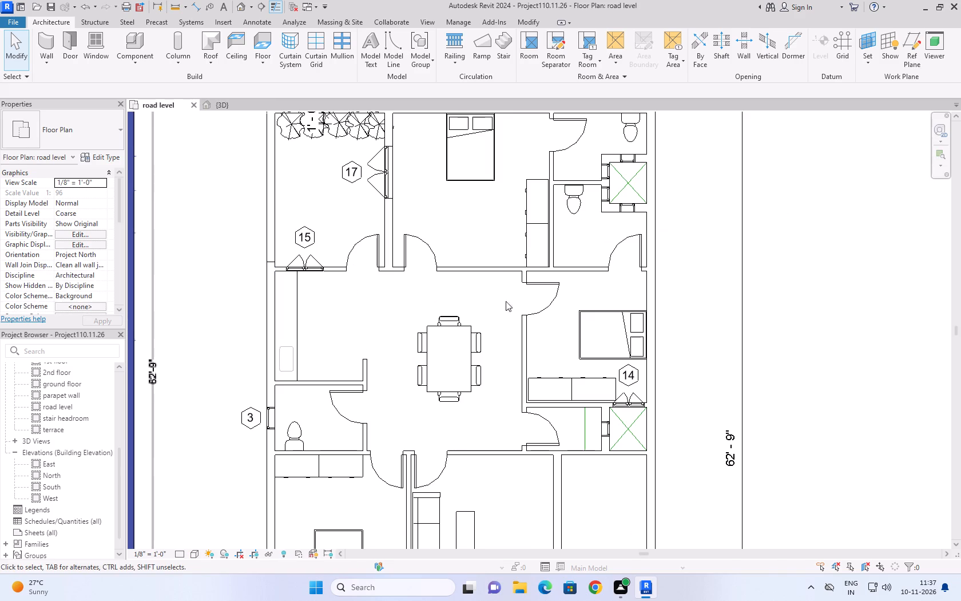
left_click(547, 377)
key("Down")
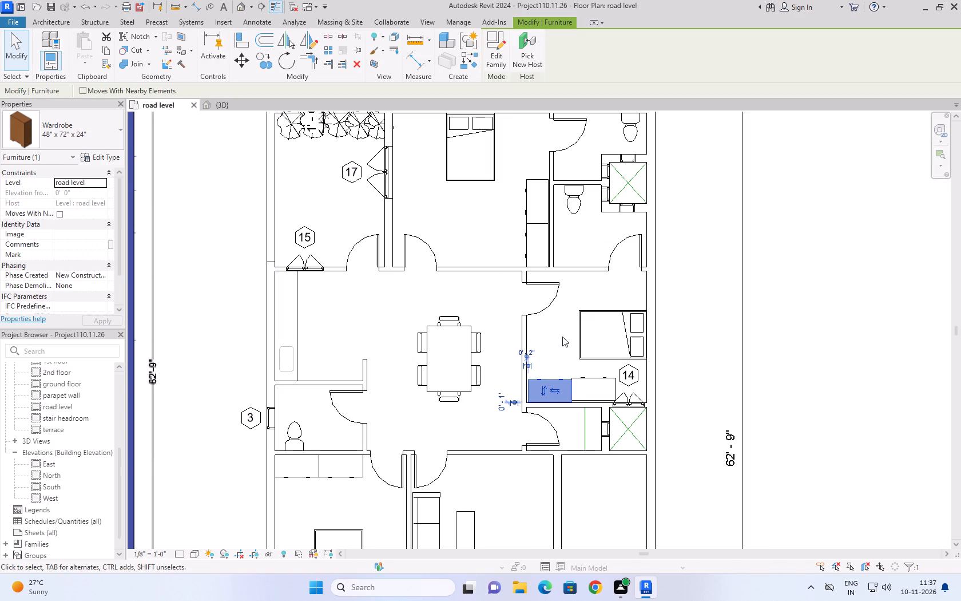
left_click(589, 378)
key("Down")
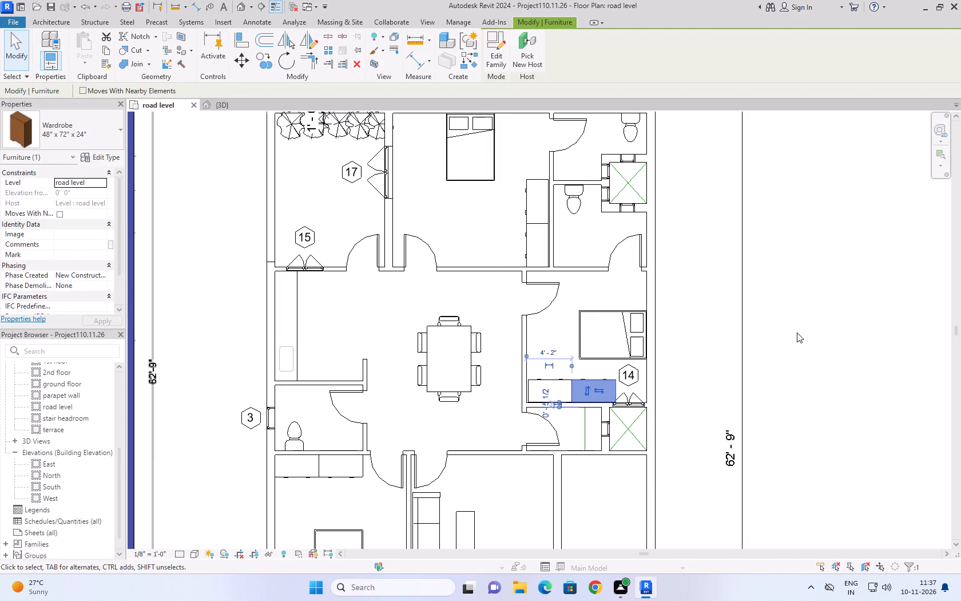
left_click(797, 333)
Nudge the same two wardrobes toward the dining hall so the pair sits flush against the bedroom's dining-side wall.
scroll(634, 401, "up", 4)
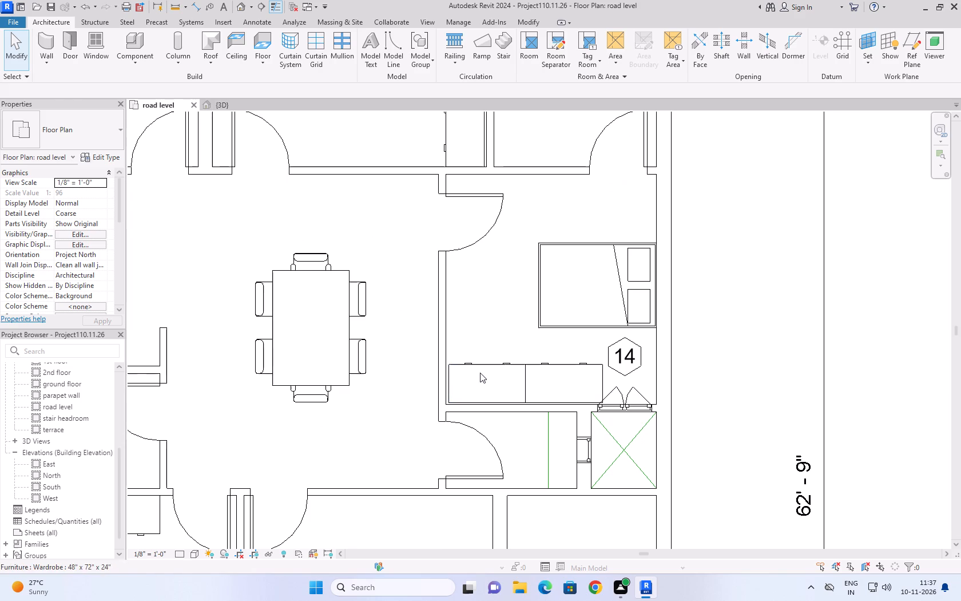
left_click(480, 364)
key("Left")
key("Left")
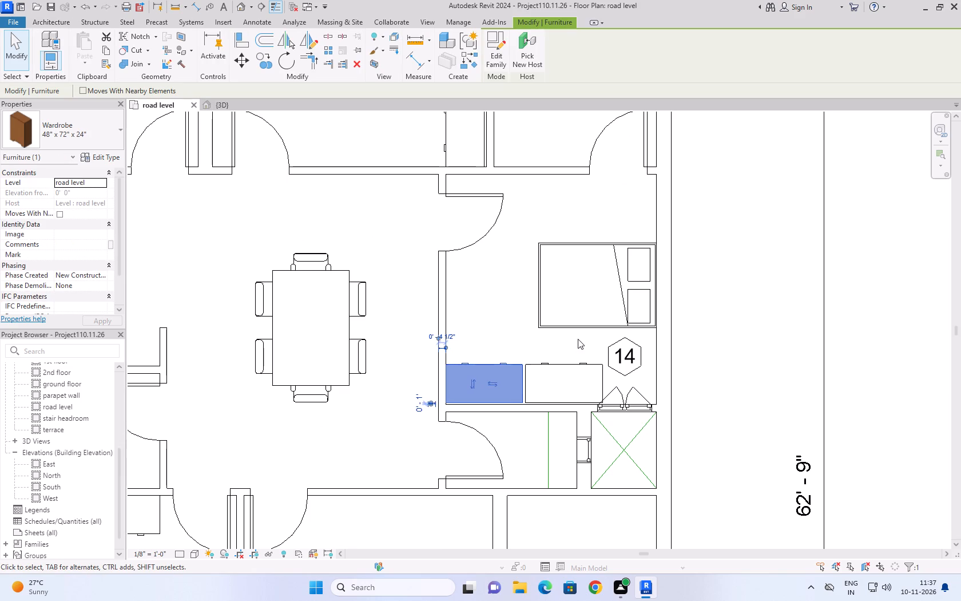
left_click(802, 334)
left_click(549, 363)
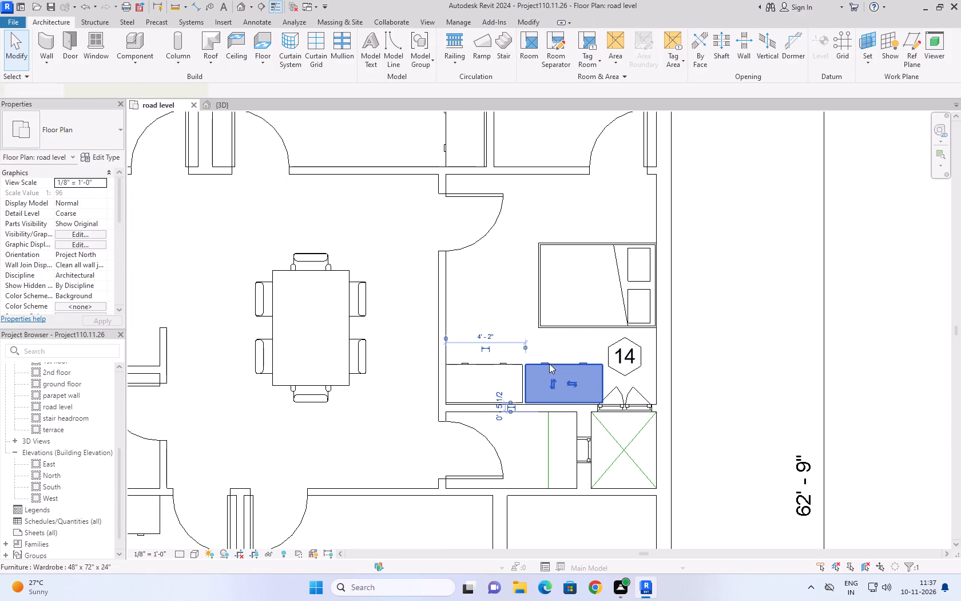
key("Left")
key("Left")
left_click(790, 330)
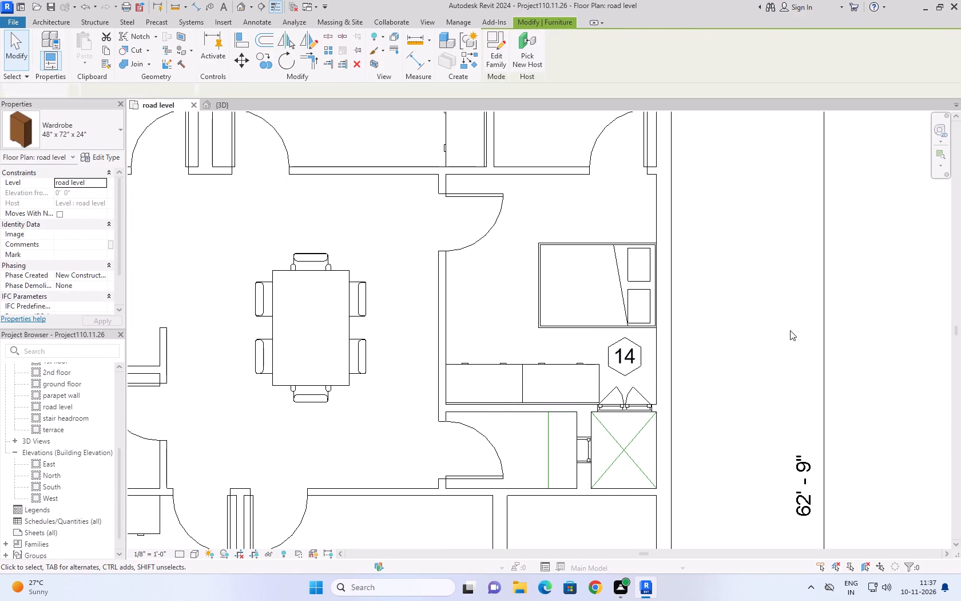
Save the project.
scroll(623, 433, "down", 3)
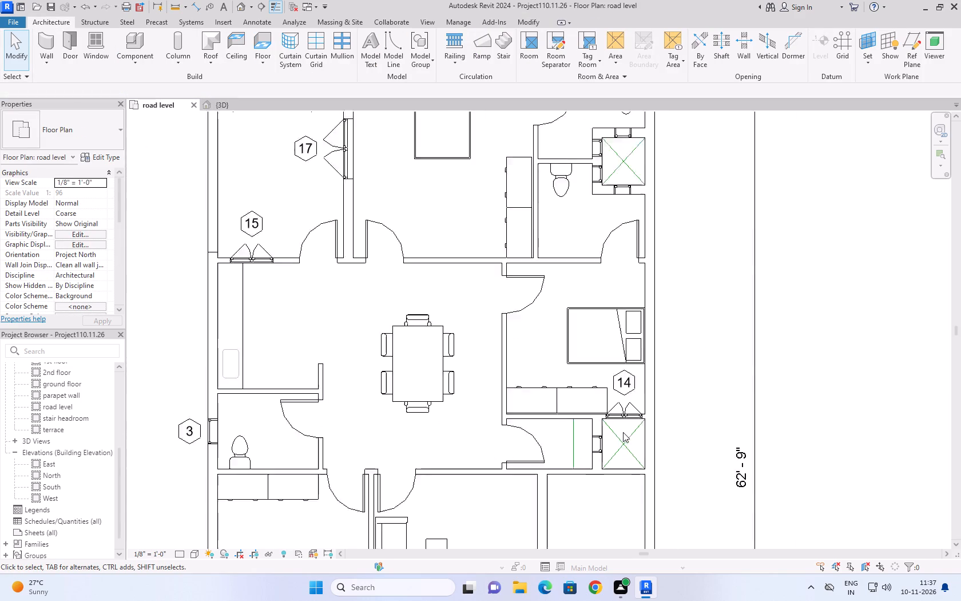
key("ctrl+s")
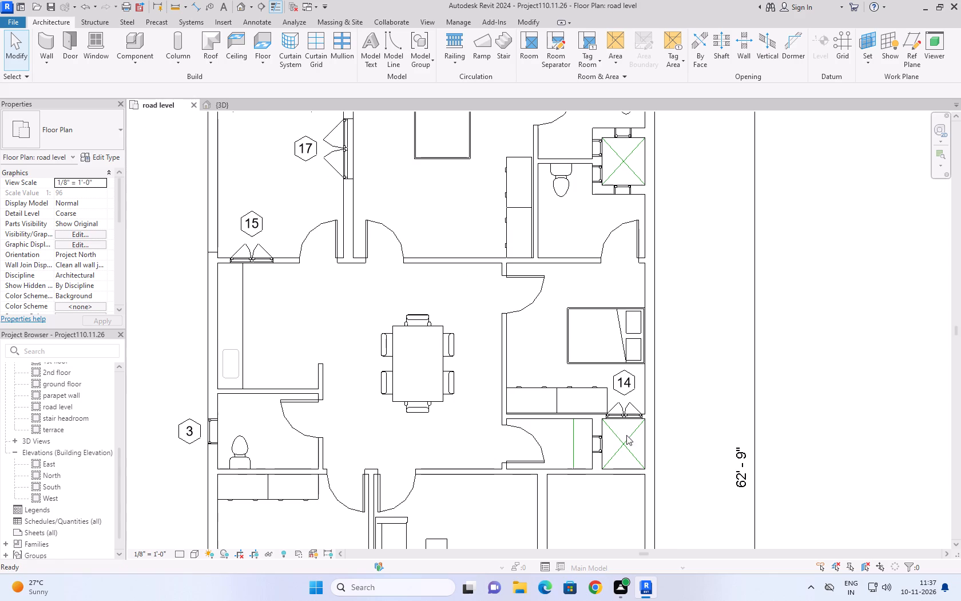
Compare the plants and layout of the open area with the reference plan image.
scroll(635, 475, "down", 6)
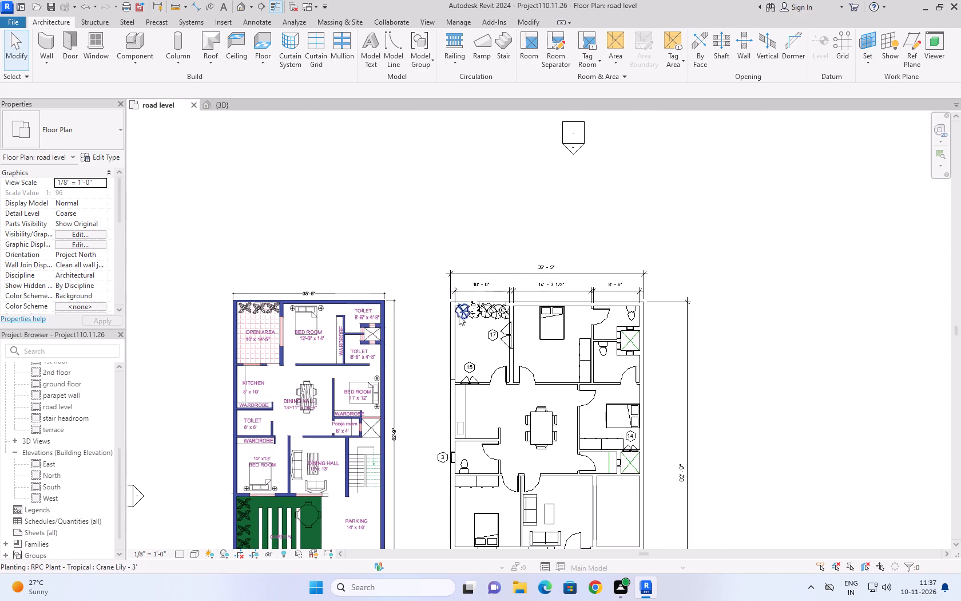
scroll(458, 317, "up", 10)
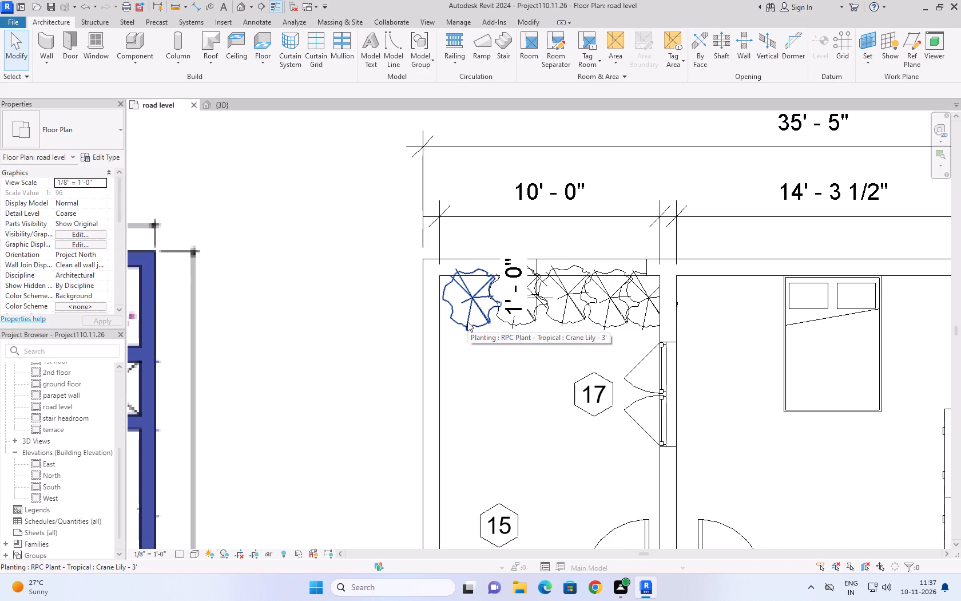
scroll(532, 282, "down", 11)
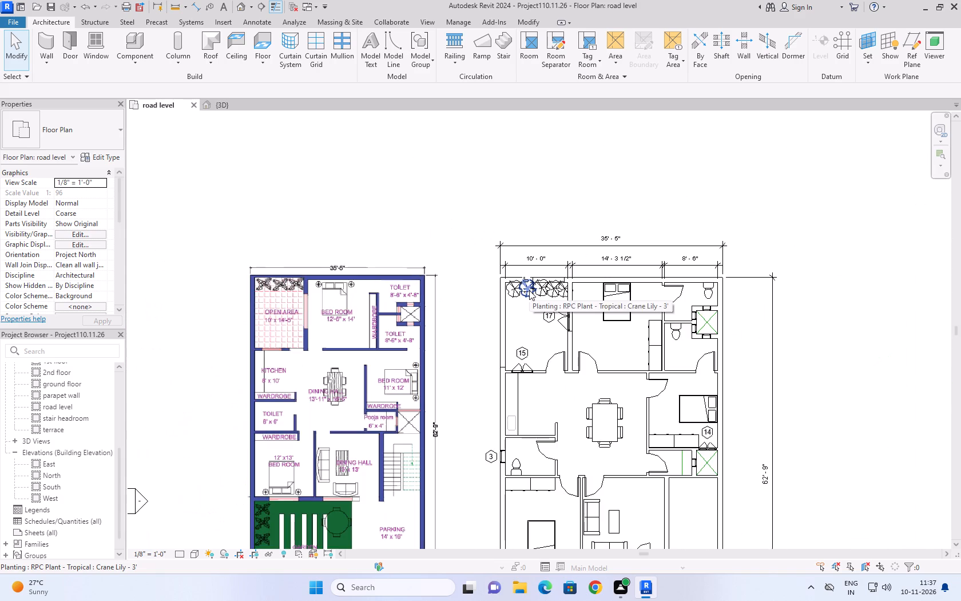
scroll(529, 290, "down", 2)
scroll(511, 316, "up", 9)
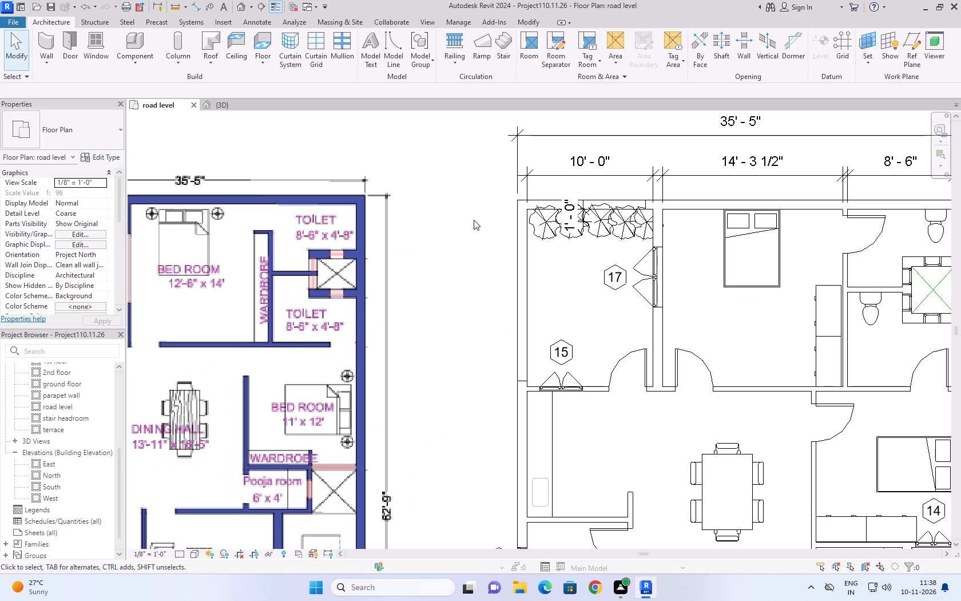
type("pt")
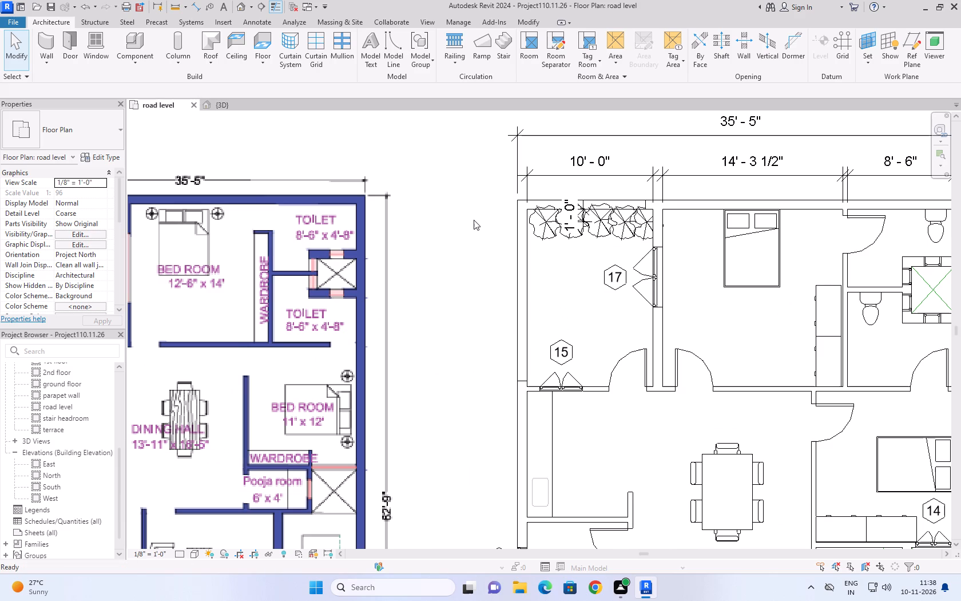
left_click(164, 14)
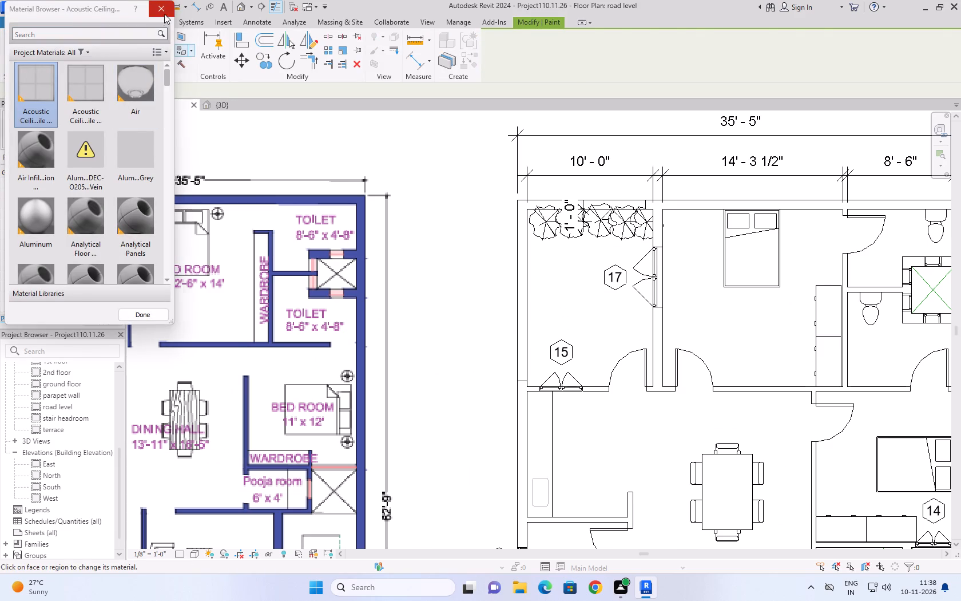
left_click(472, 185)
Shorten the 9" front wall to about 26'-6", ending it at the living room's side wall to open the stair area toward parking.
scroll(473, 184, "down", 6)
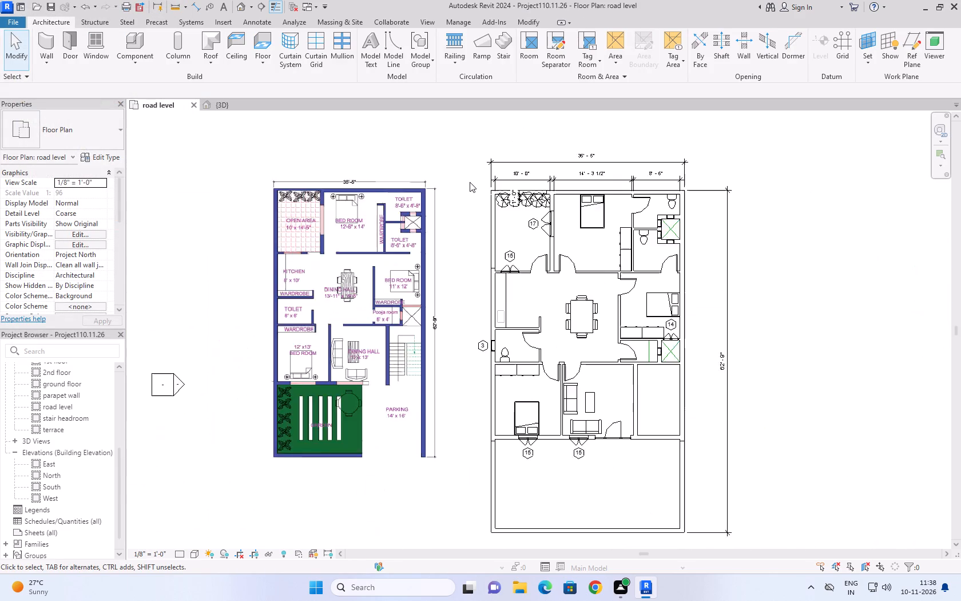
scroll(470, 182, "down", 5)
scroll(562, 326, "up", 5)
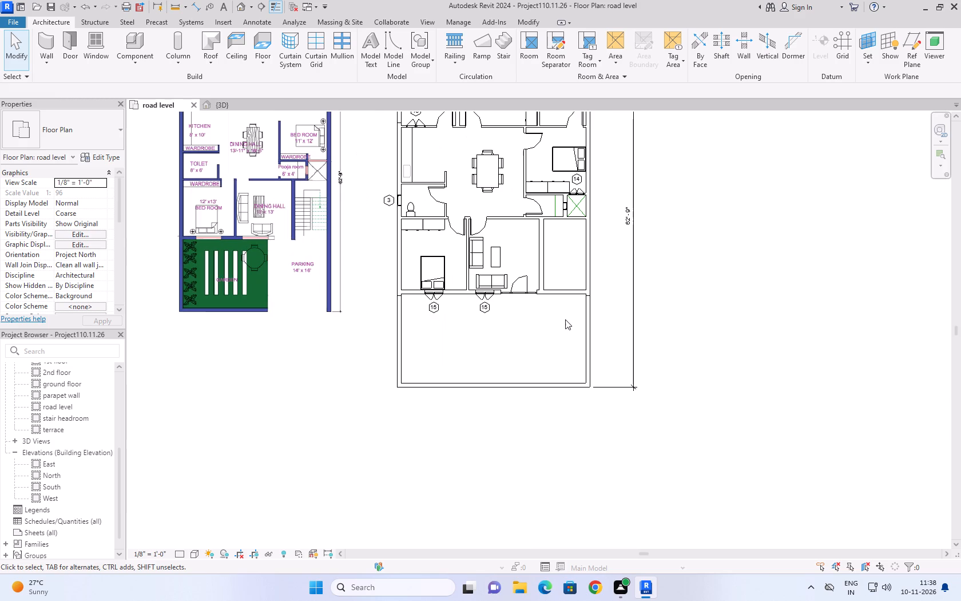
left_click(570, 287)
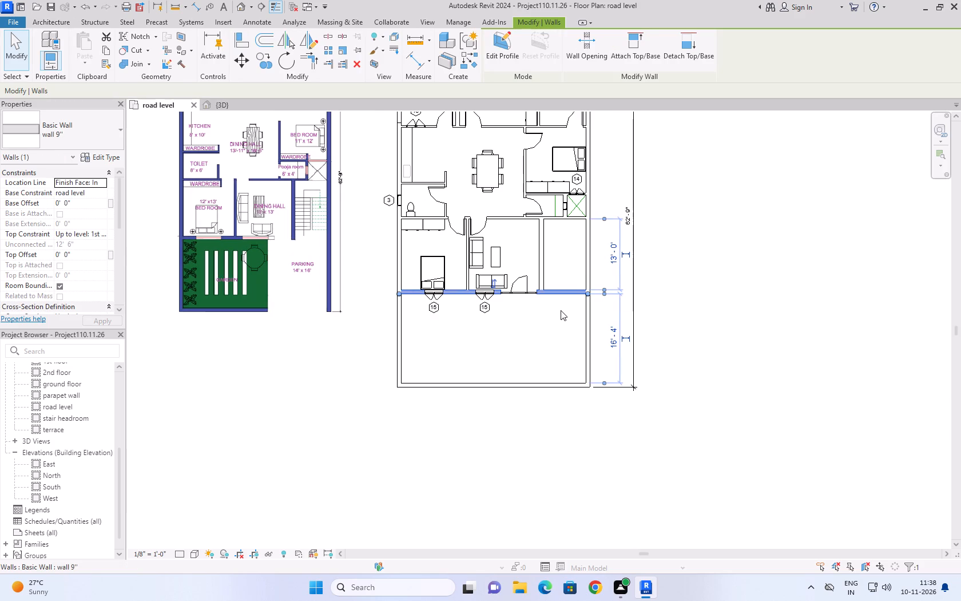
scroll(559, 314, "up", 7)
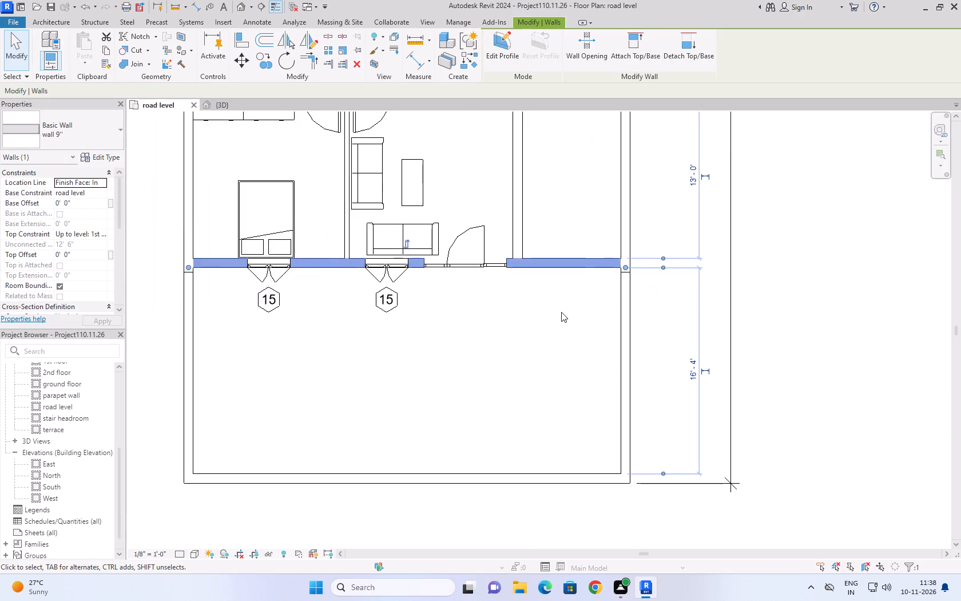
left_click_drag(636, 260, 618, 258)
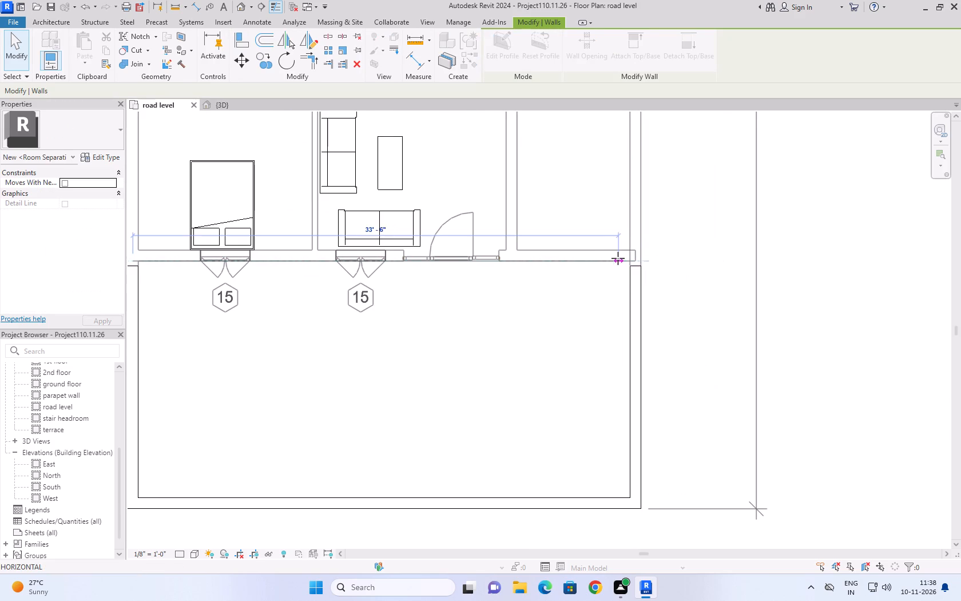
left_click_drag(618, 258, 515, 259)
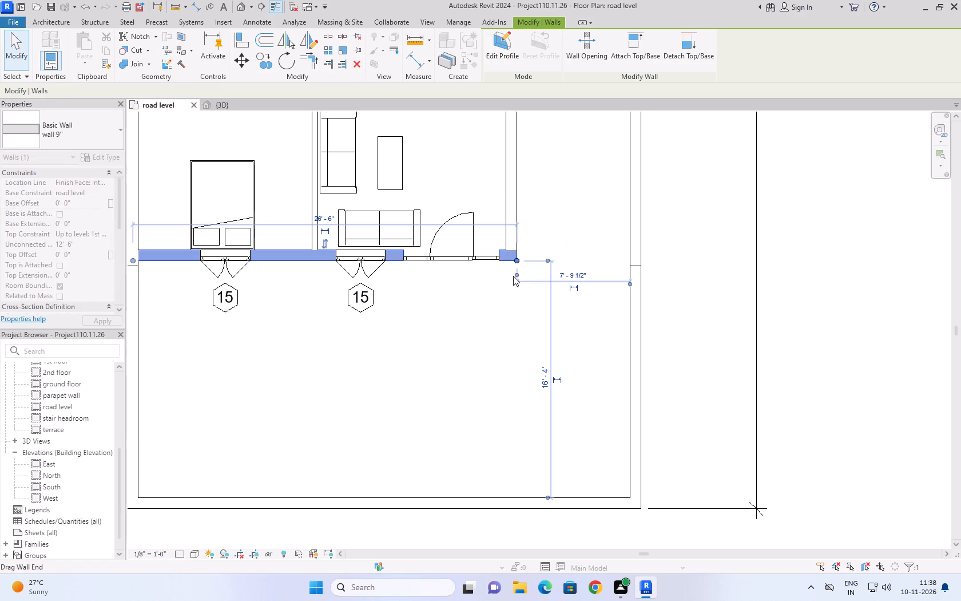
left_click(696, 243)
Compare the front garden, parking and staircase areas of the road level plan with the reference image.
scroll(509, 395, "down", 5)
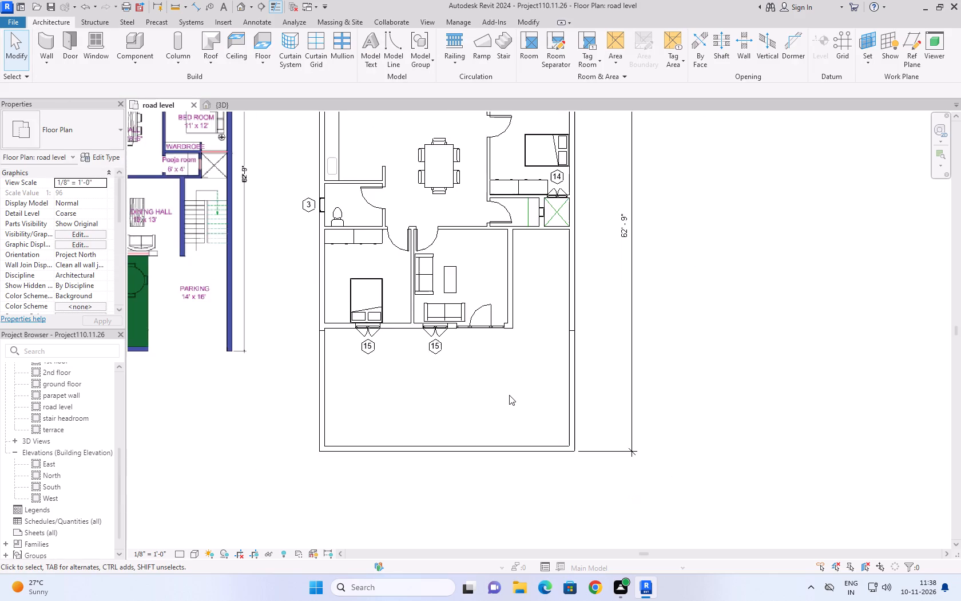
scroll(509, 395, "up", 4)
scroll(509, 395, "down", 4)
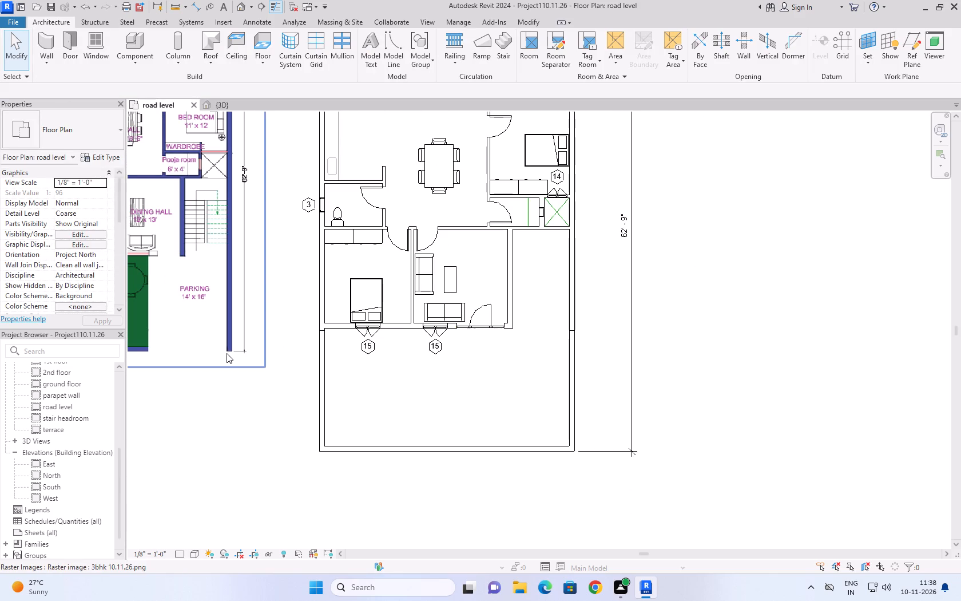
scroll(227, 353, "down", 3)
scroll(419, 311, "up", 1)
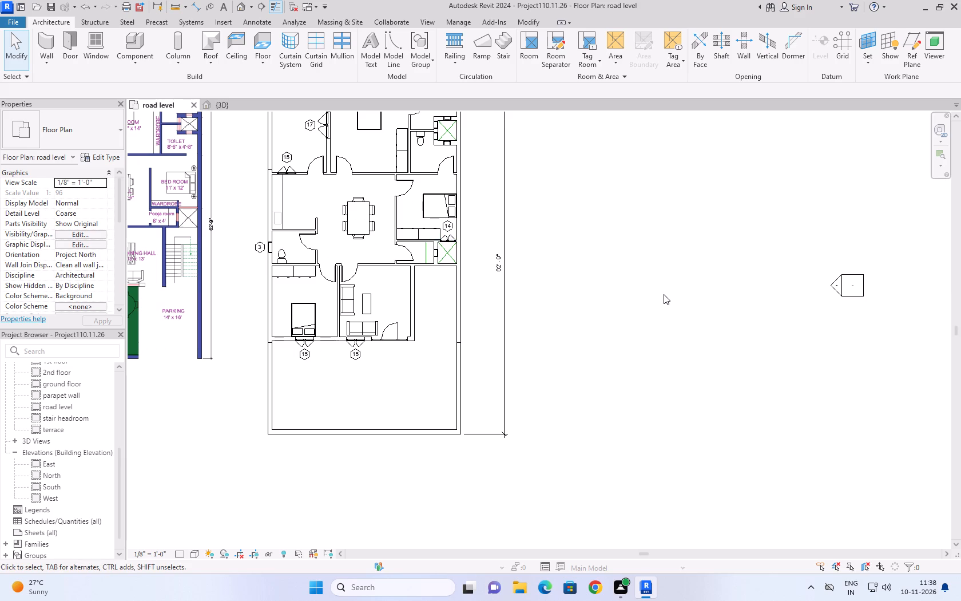
scroll(664, 295, "down", 2)
middle_click_drag(419, 114, 420, 171)
scroll(307, 141, "up", 2)
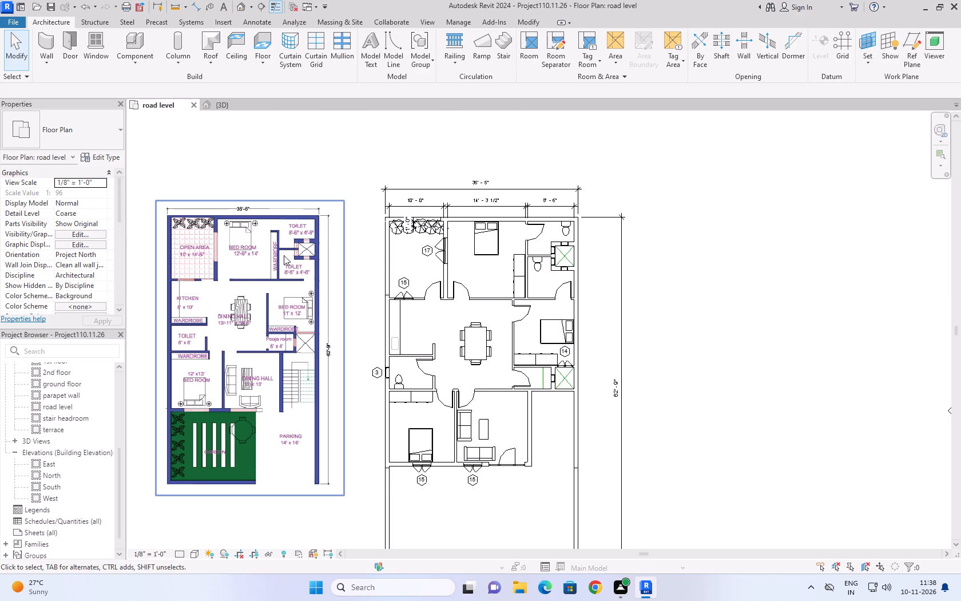
scroll(287, 313, "down", 3)
scroll(242, 480, "up", 5)
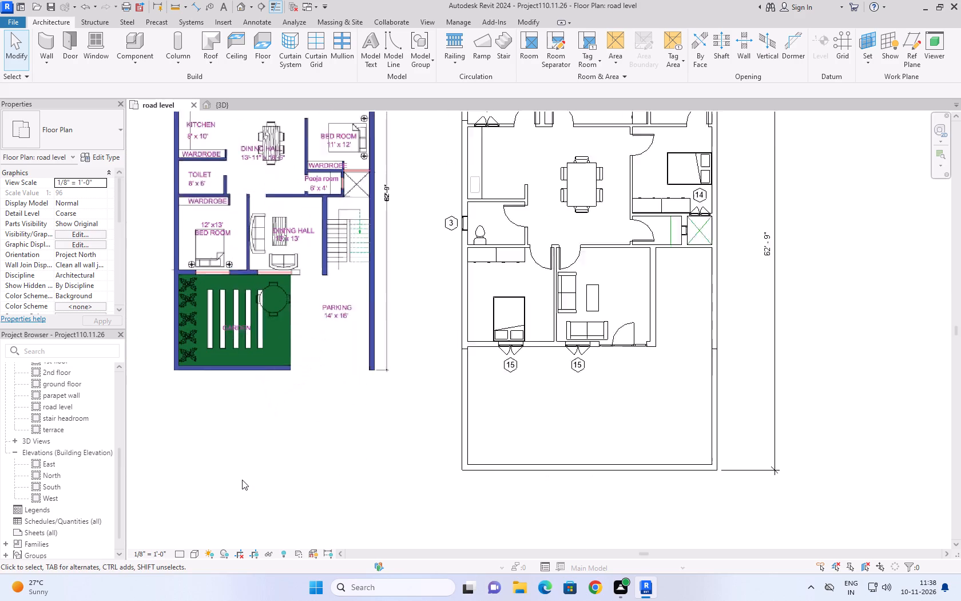
scroll(242, 480, "up", 1)
scroll(400, 333, "down", 2)
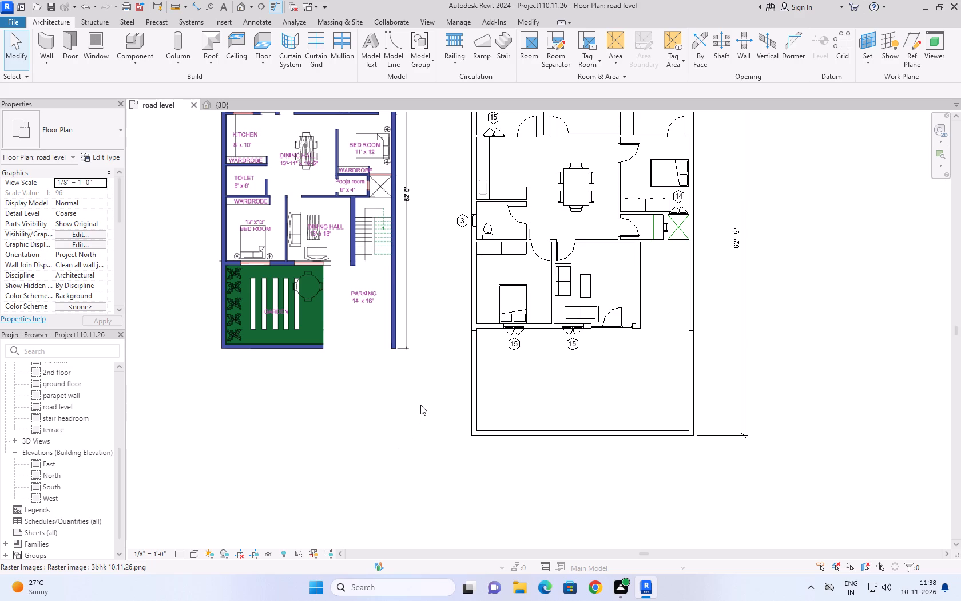
scroll(630, 433, "up", 4)
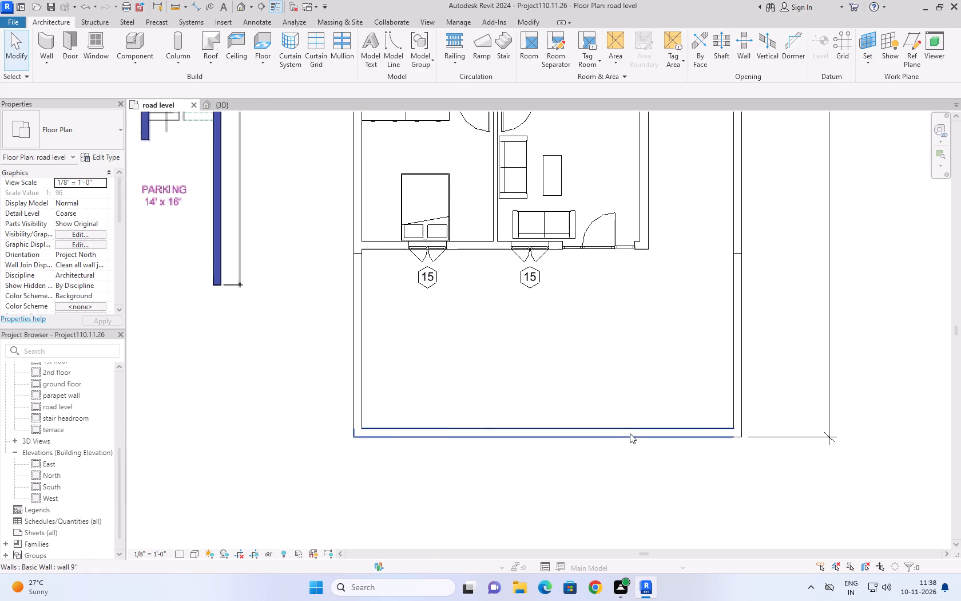
scroll(641, 346, "down", 8)
scroll(661, 293, "up", 5)
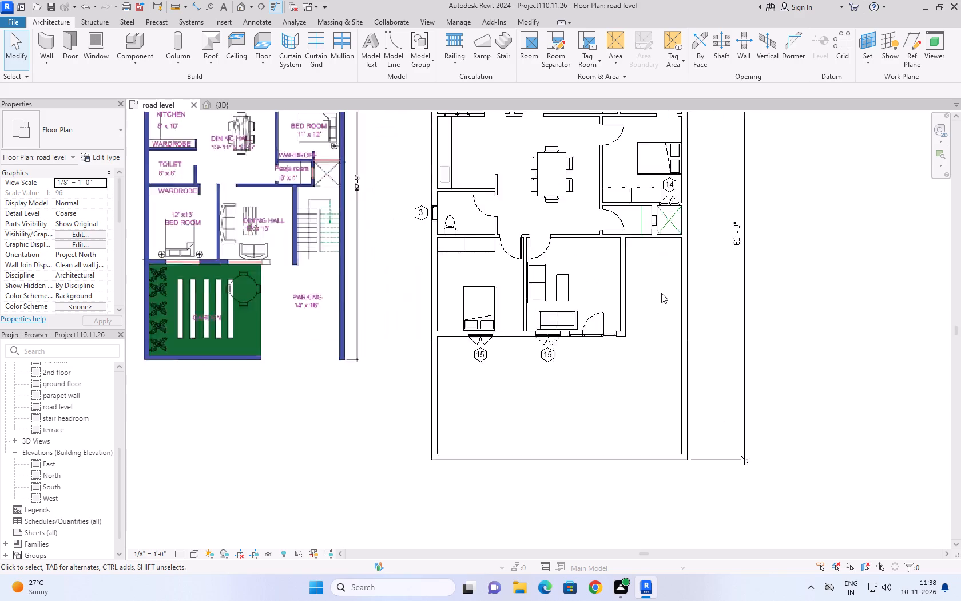
scroll(661, 293, "up", 1)
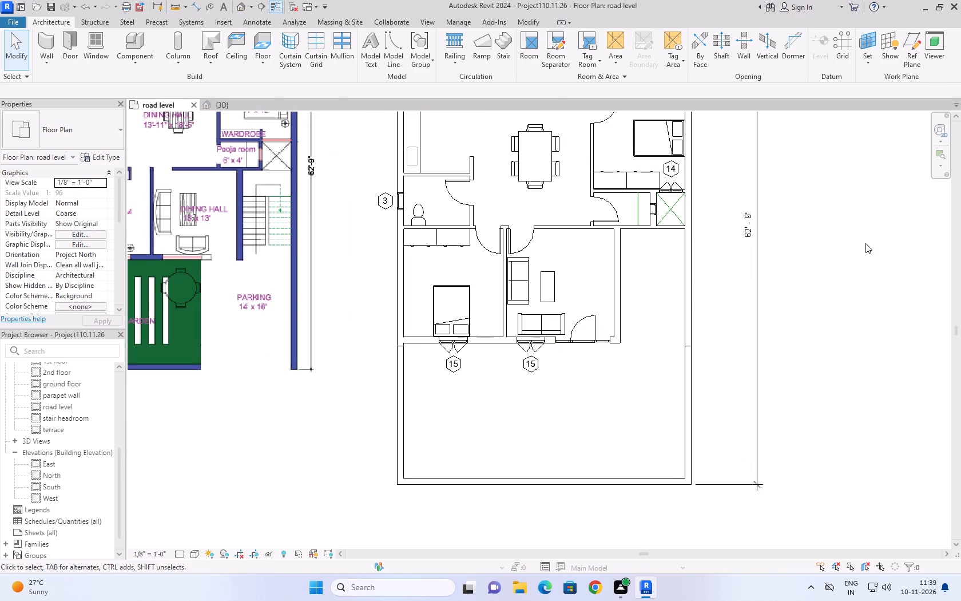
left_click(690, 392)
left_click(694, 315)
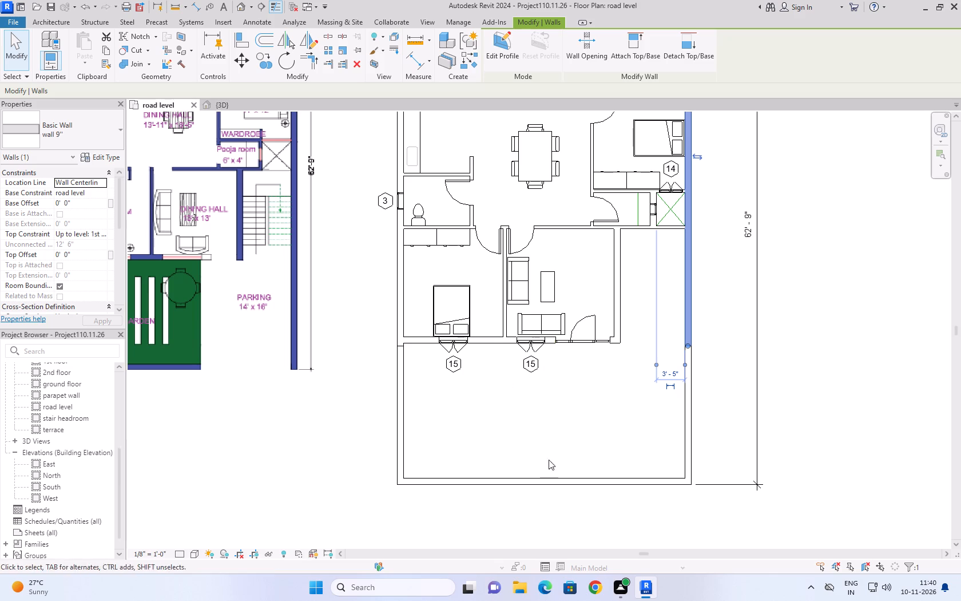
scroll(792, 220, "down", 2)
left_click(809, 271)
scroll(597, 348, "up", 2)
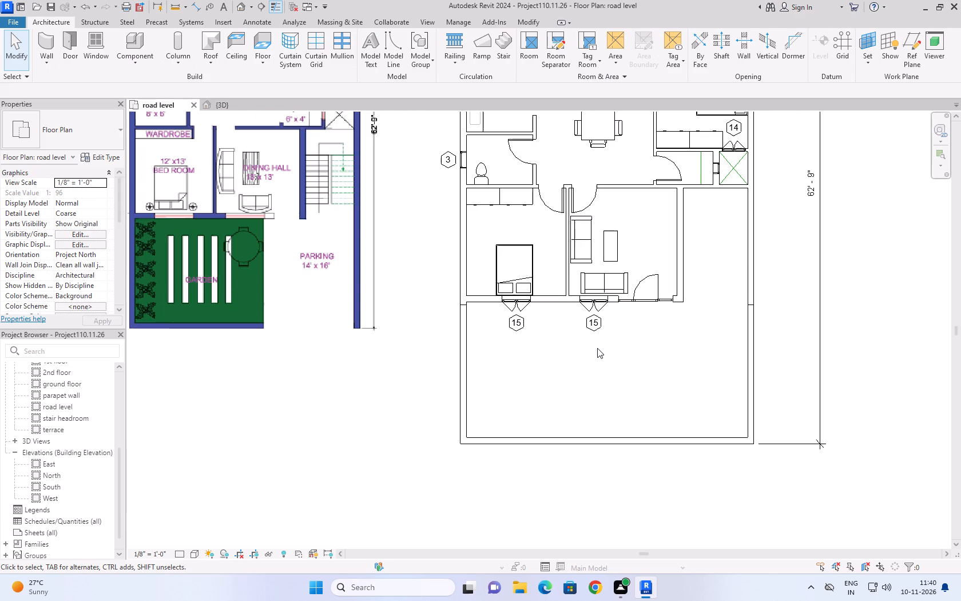
Delete all the window tags visible in the road level floor plan.
left_click(600, 323)
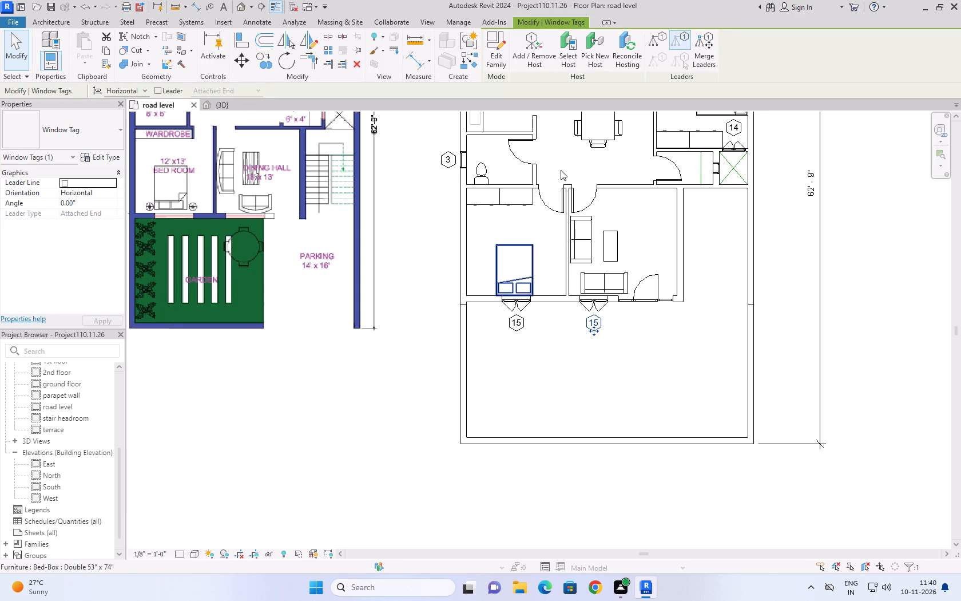
left_click(418, 404)
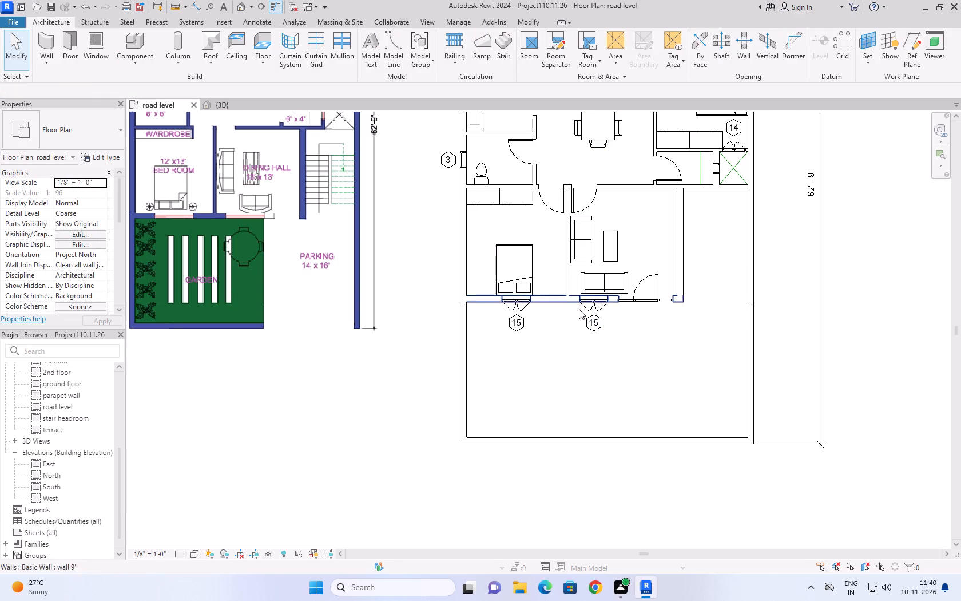
left_click(605, 326)
type("sa")
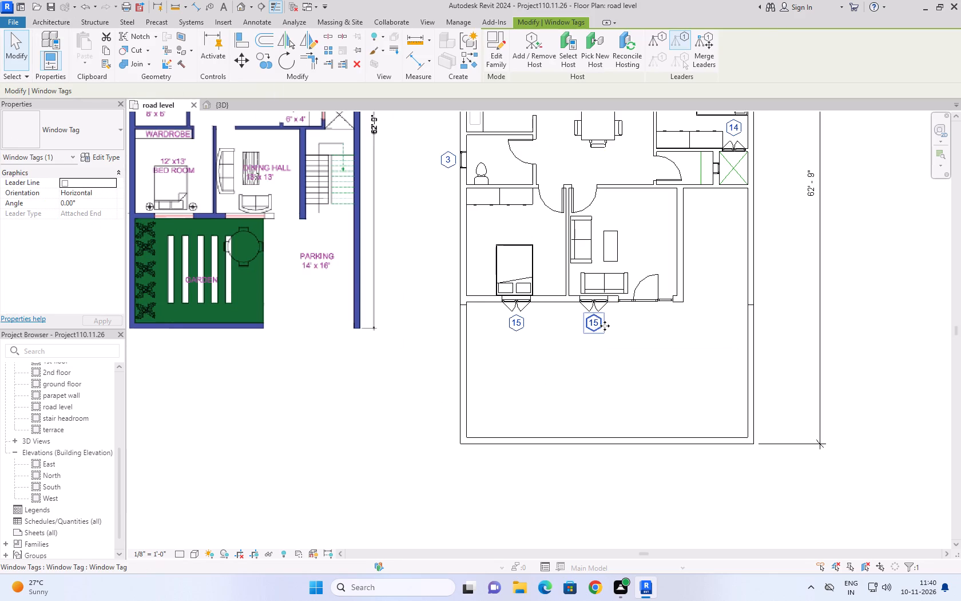
key("Delete")
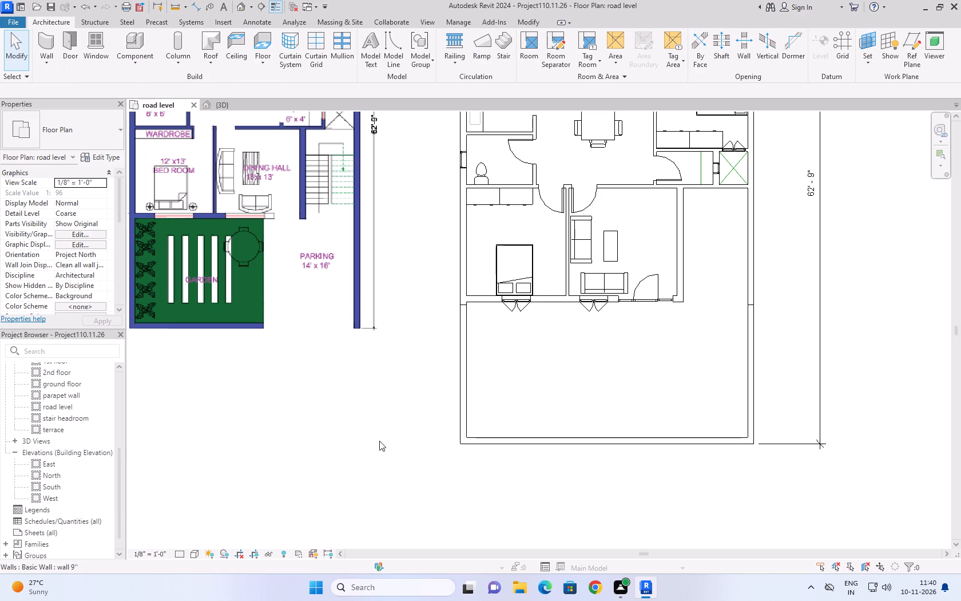
left_click(353, 433)
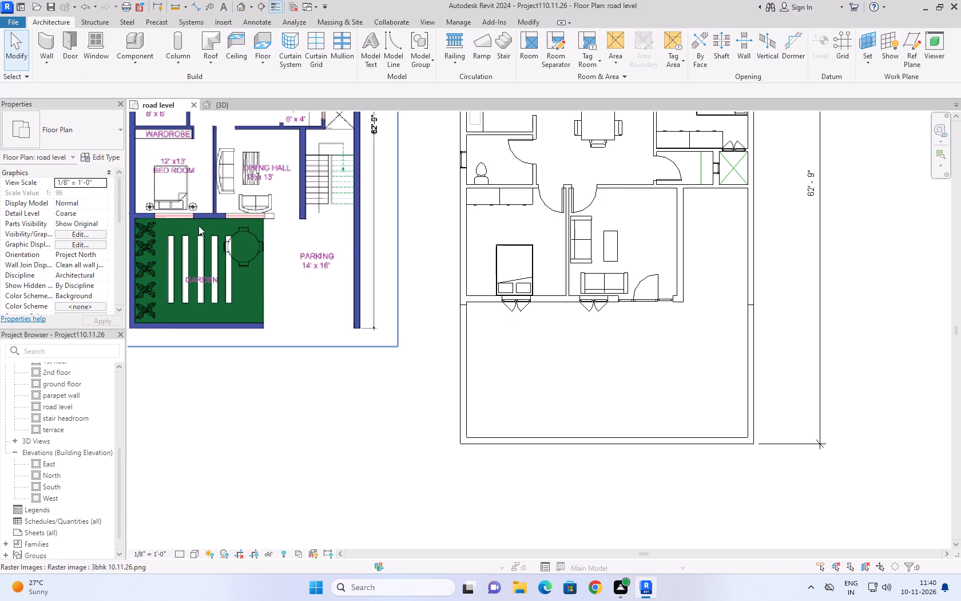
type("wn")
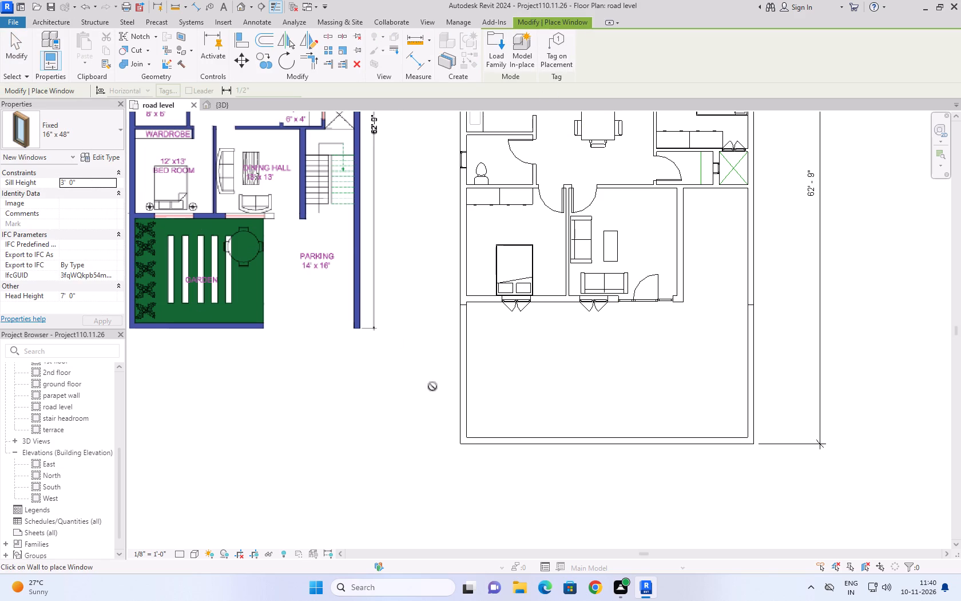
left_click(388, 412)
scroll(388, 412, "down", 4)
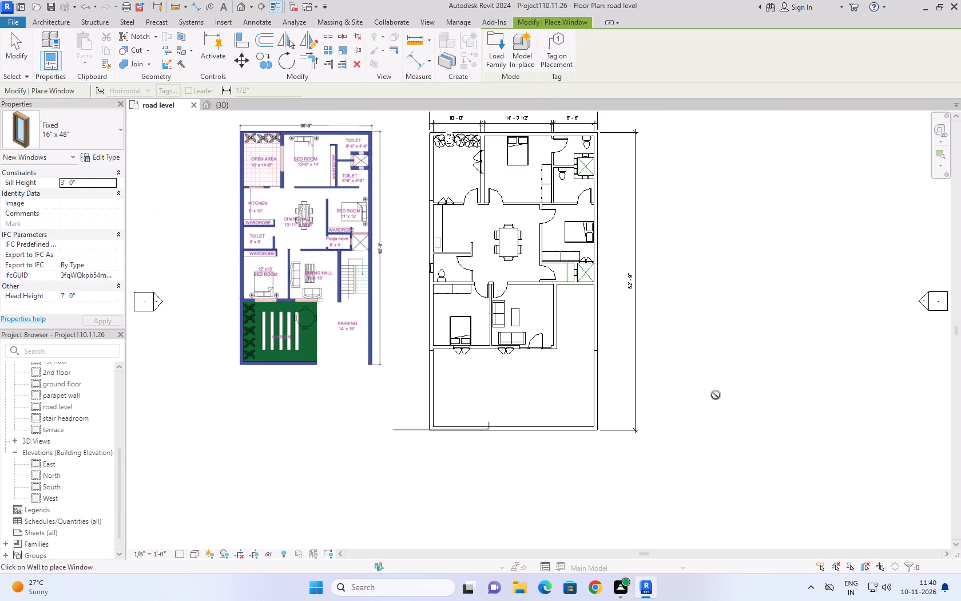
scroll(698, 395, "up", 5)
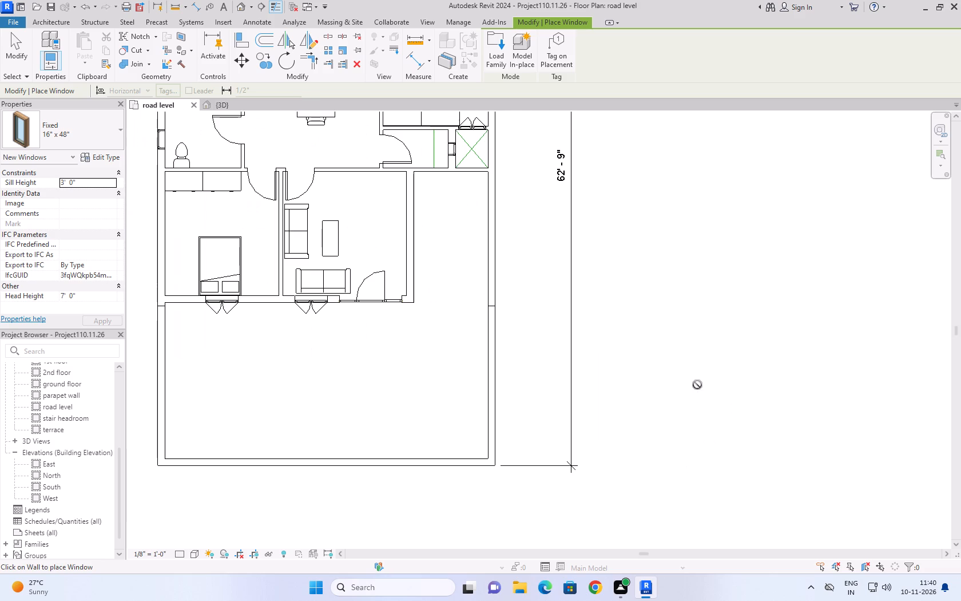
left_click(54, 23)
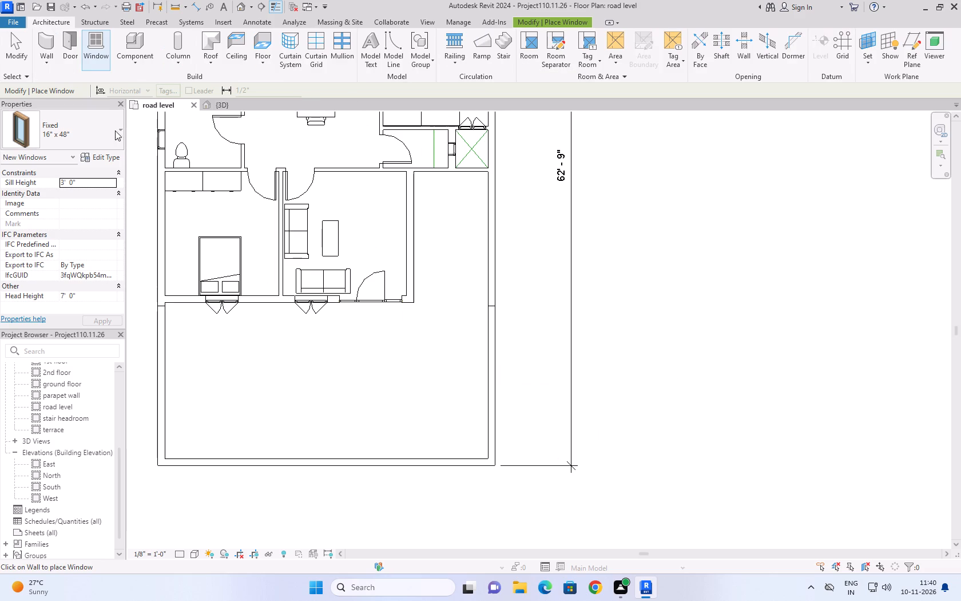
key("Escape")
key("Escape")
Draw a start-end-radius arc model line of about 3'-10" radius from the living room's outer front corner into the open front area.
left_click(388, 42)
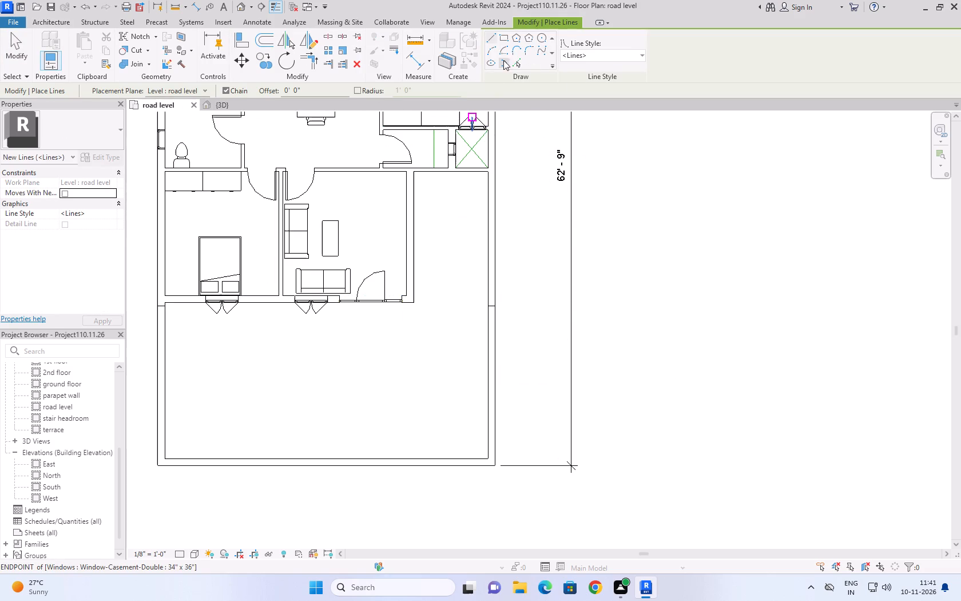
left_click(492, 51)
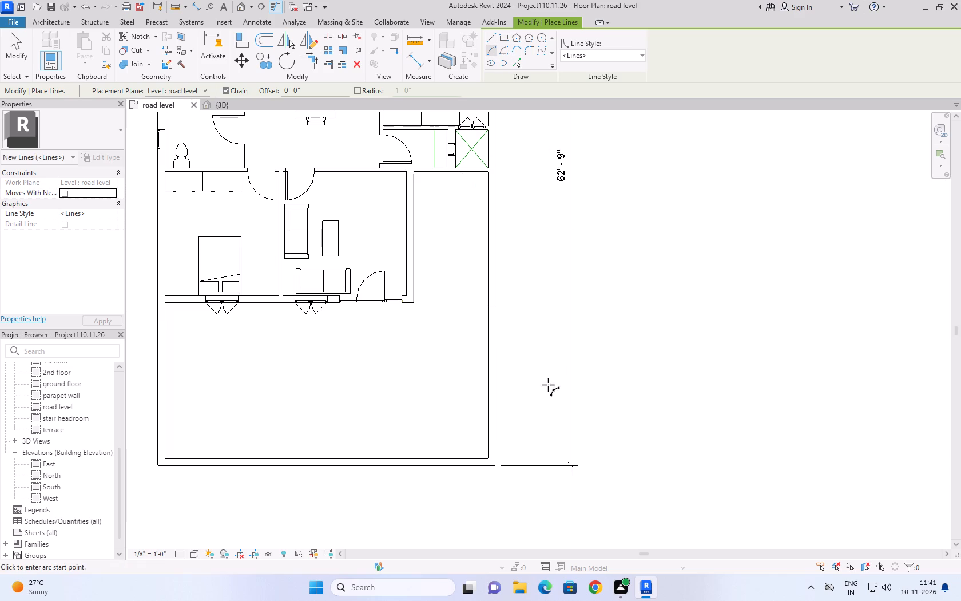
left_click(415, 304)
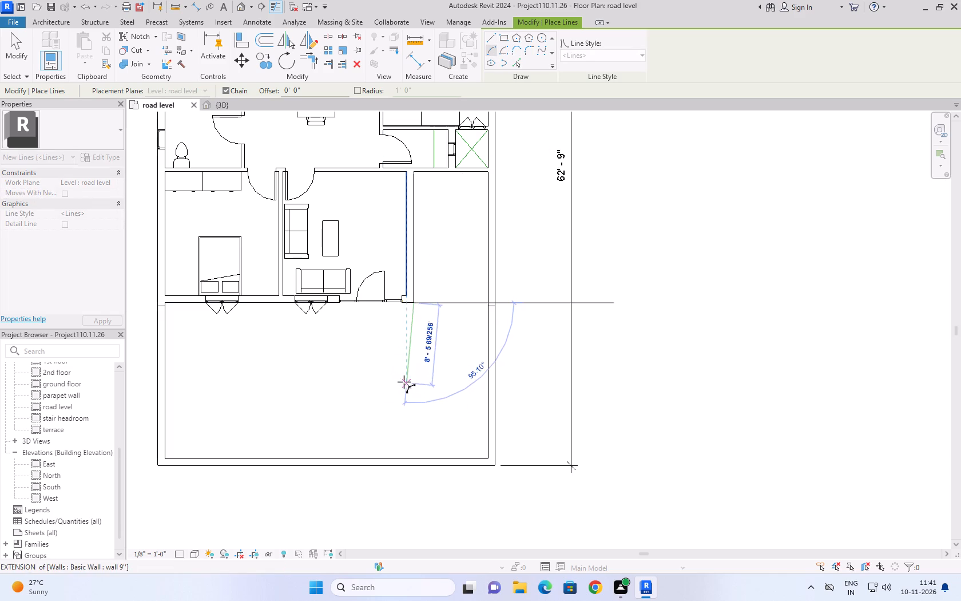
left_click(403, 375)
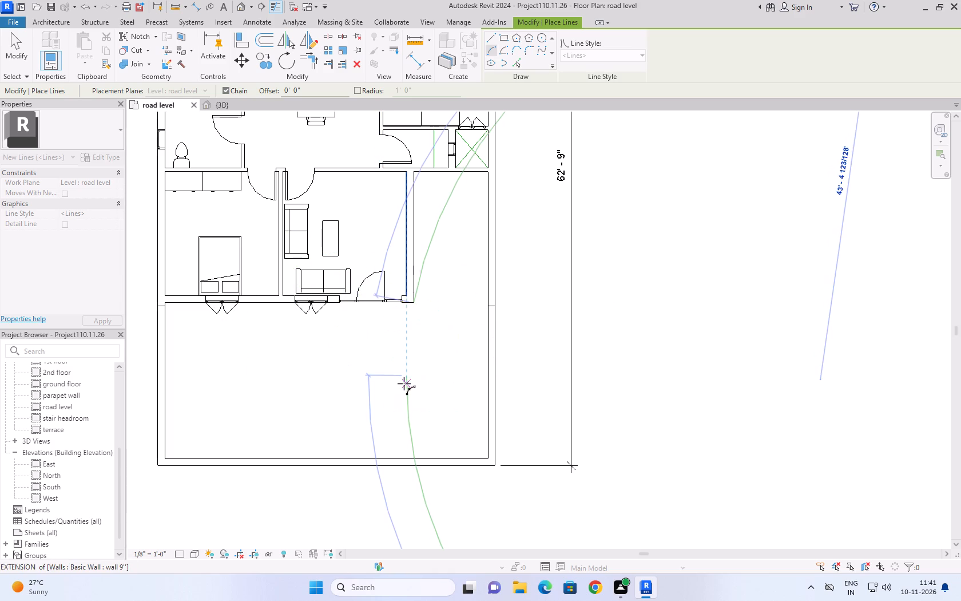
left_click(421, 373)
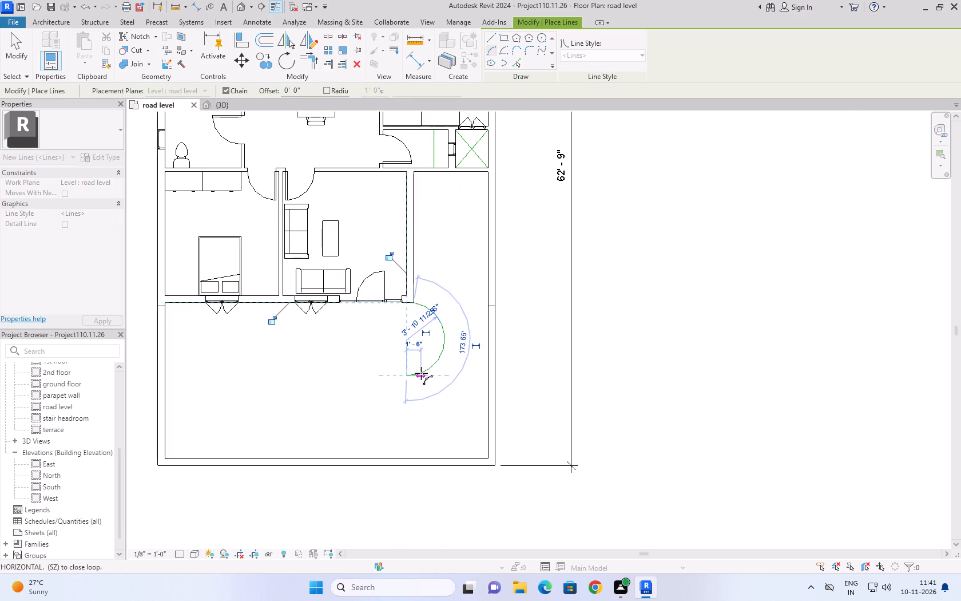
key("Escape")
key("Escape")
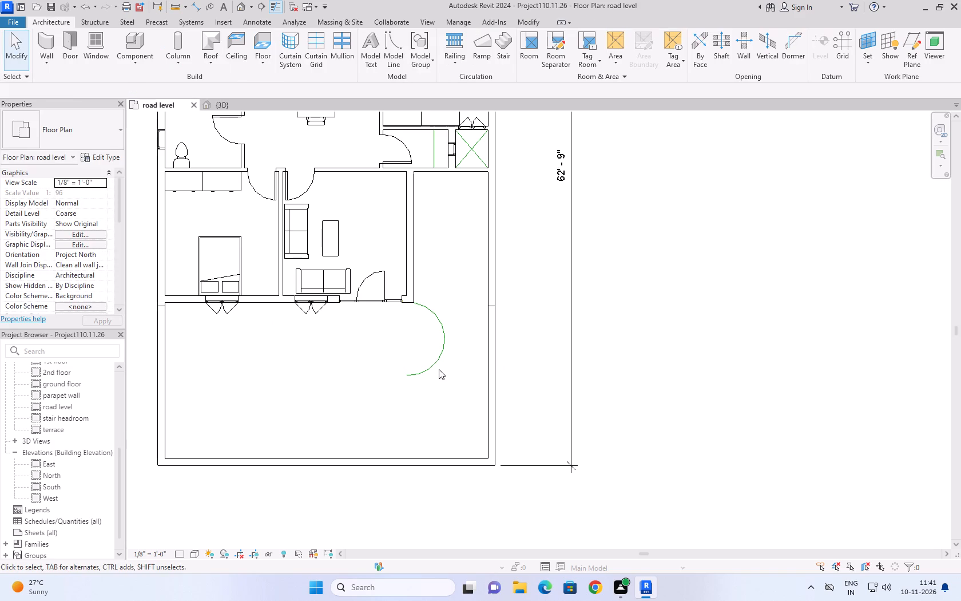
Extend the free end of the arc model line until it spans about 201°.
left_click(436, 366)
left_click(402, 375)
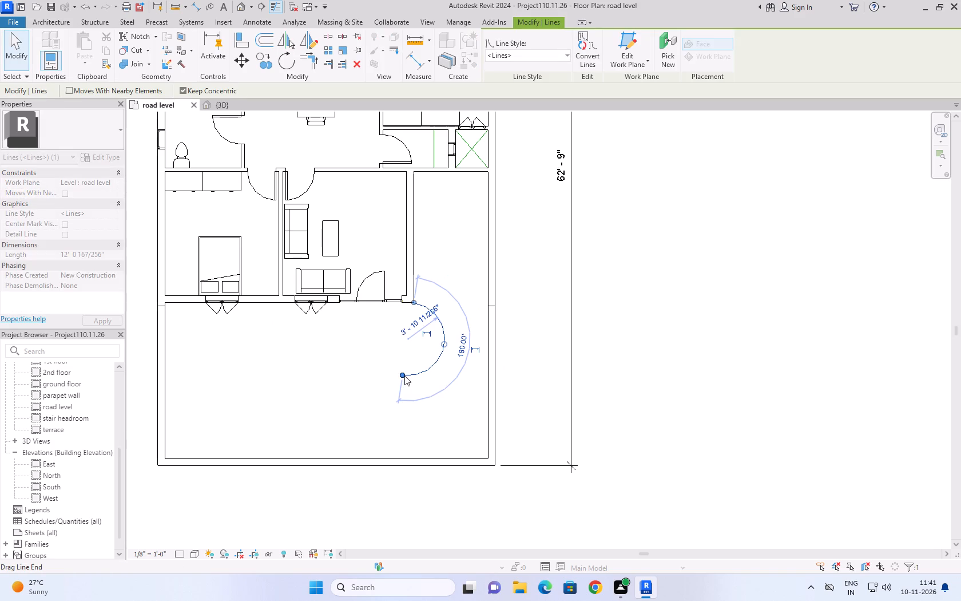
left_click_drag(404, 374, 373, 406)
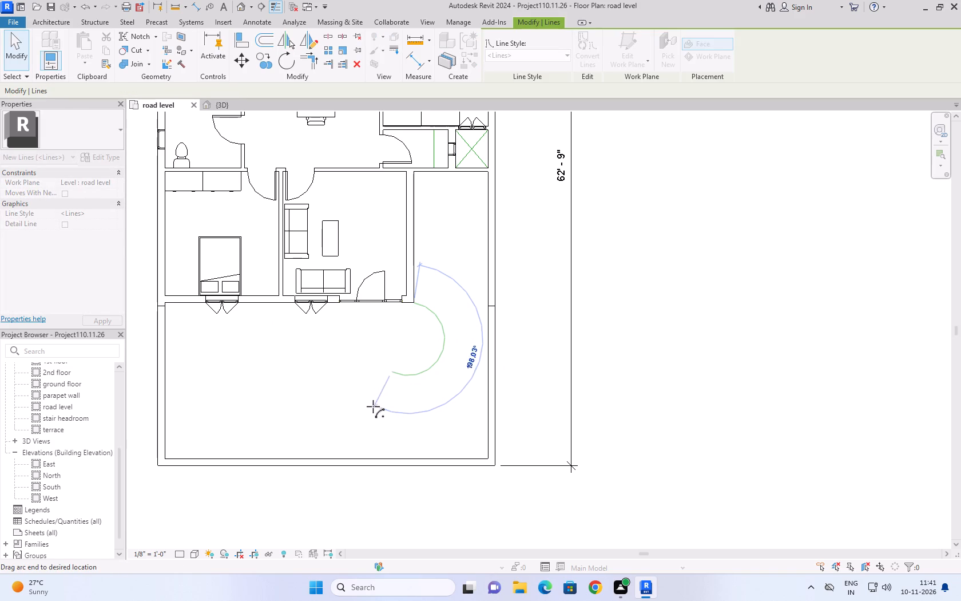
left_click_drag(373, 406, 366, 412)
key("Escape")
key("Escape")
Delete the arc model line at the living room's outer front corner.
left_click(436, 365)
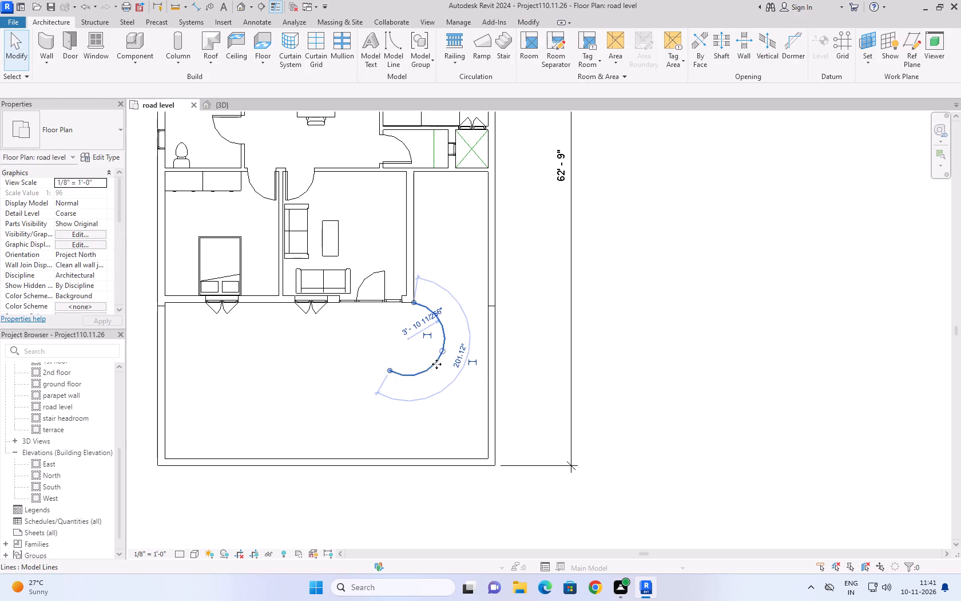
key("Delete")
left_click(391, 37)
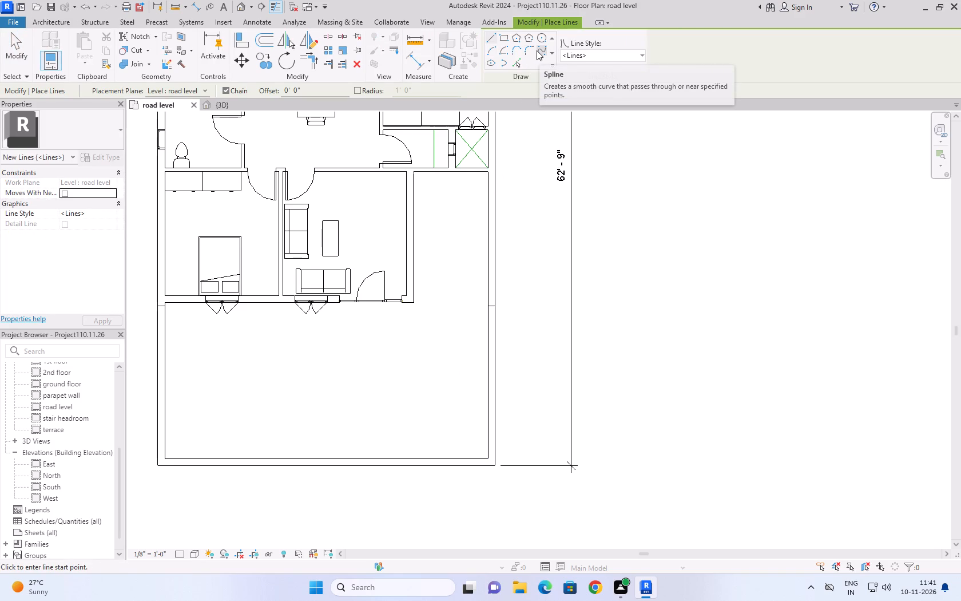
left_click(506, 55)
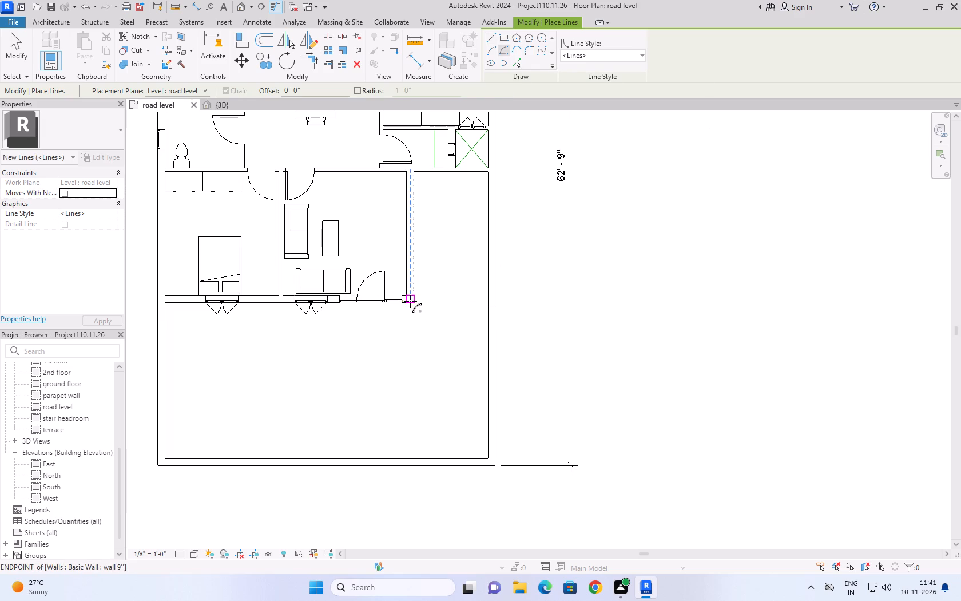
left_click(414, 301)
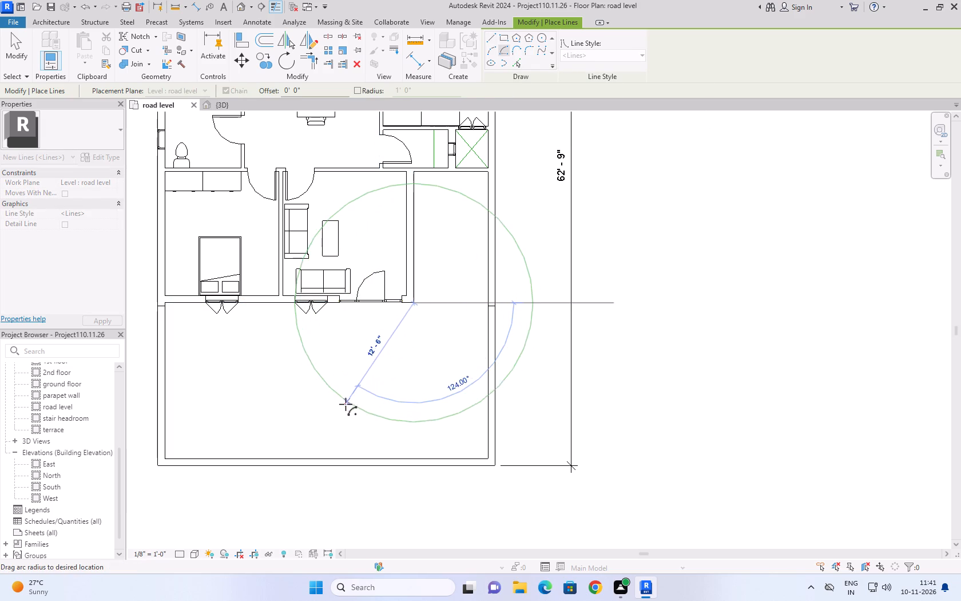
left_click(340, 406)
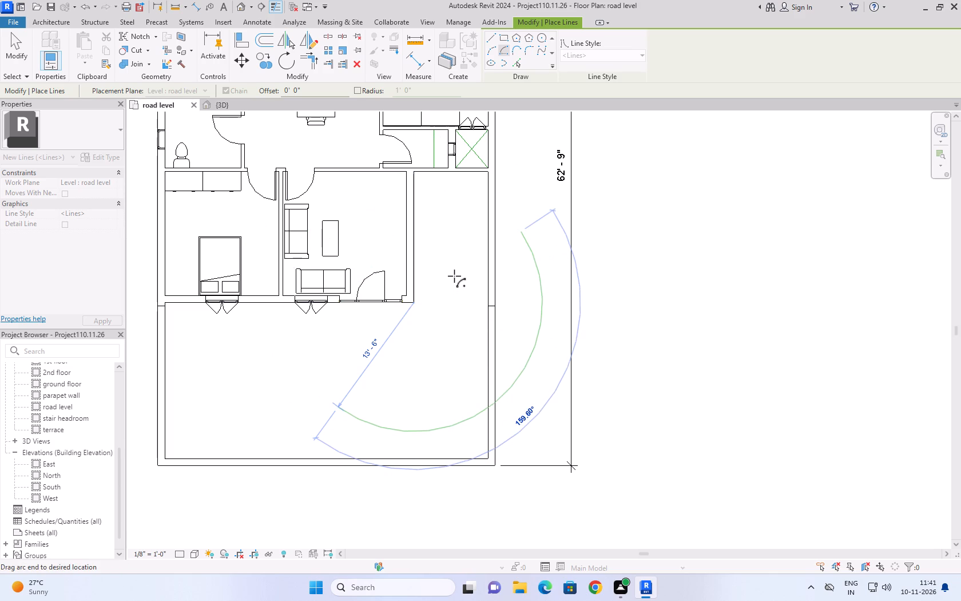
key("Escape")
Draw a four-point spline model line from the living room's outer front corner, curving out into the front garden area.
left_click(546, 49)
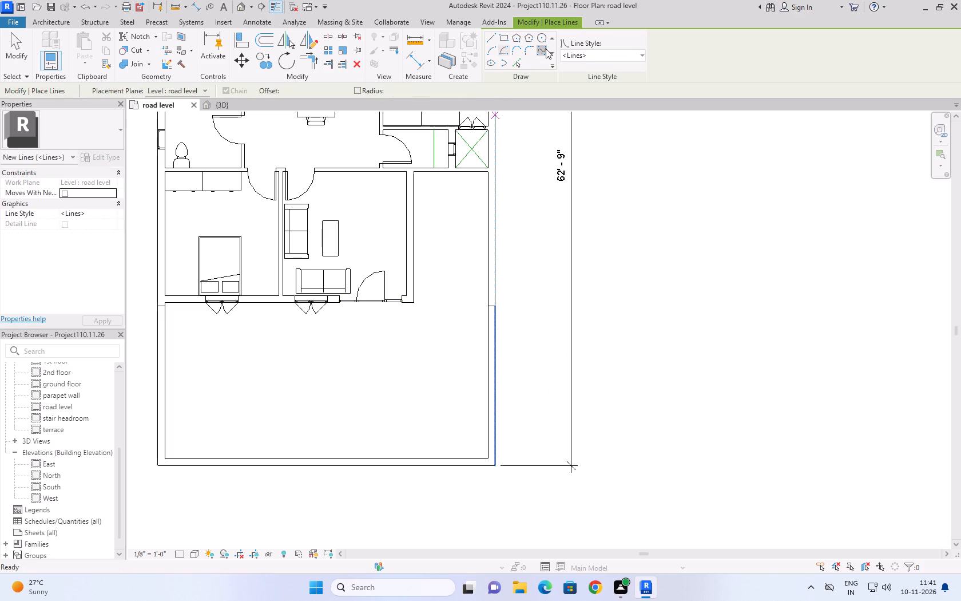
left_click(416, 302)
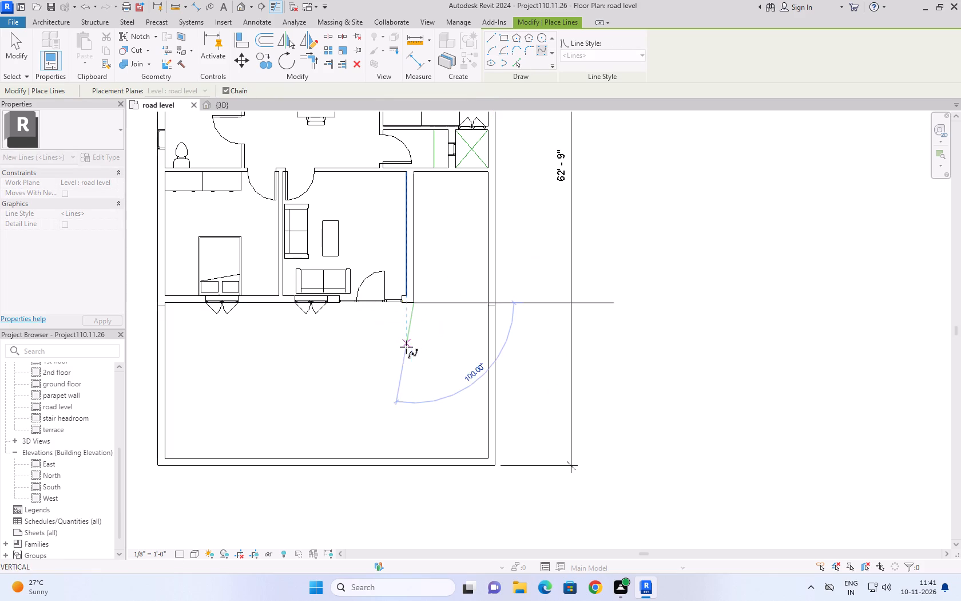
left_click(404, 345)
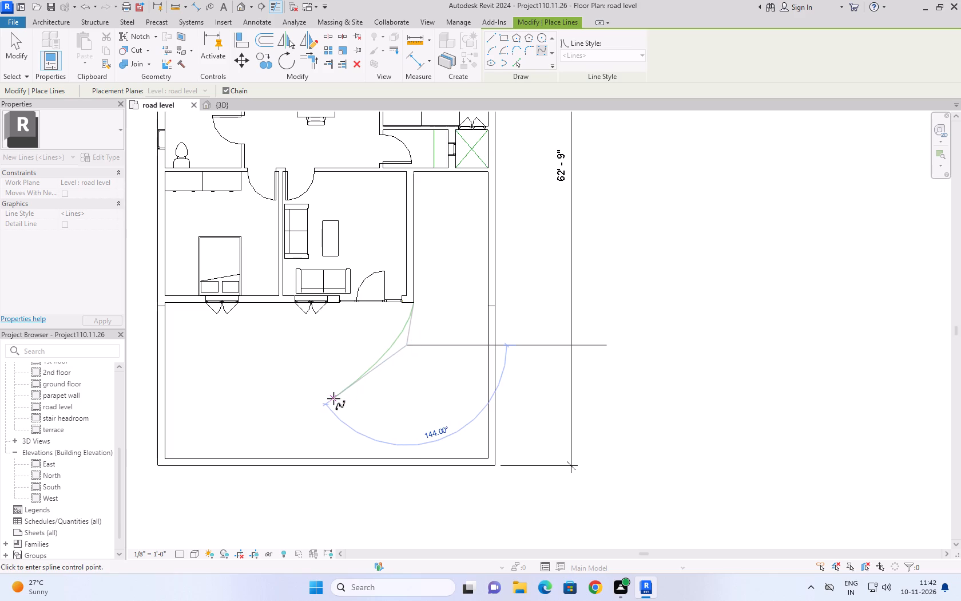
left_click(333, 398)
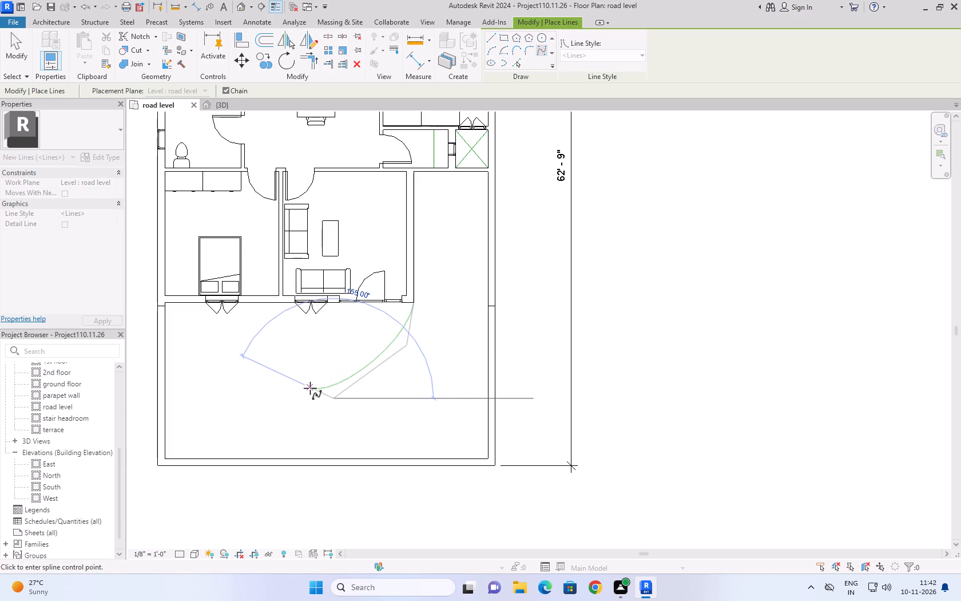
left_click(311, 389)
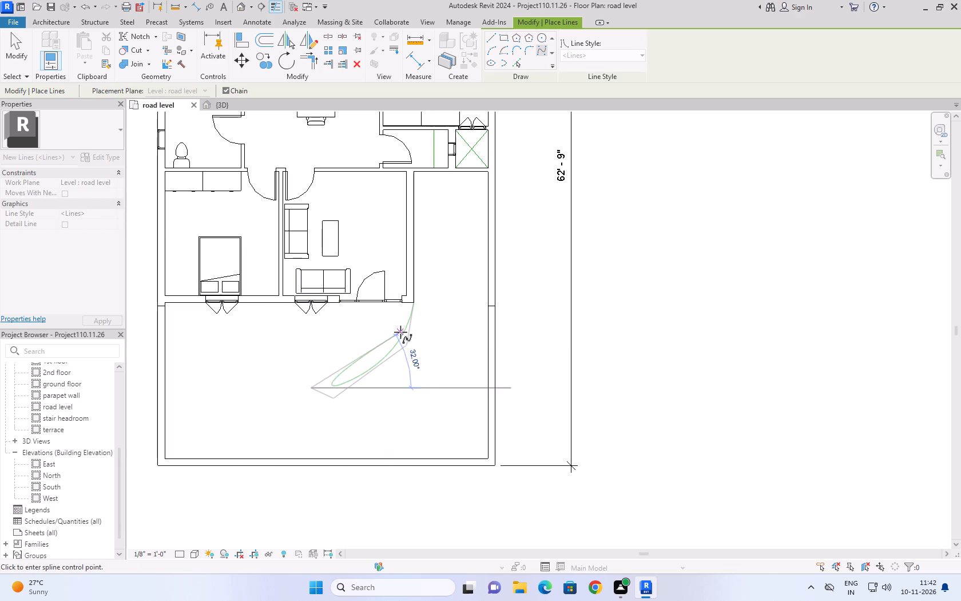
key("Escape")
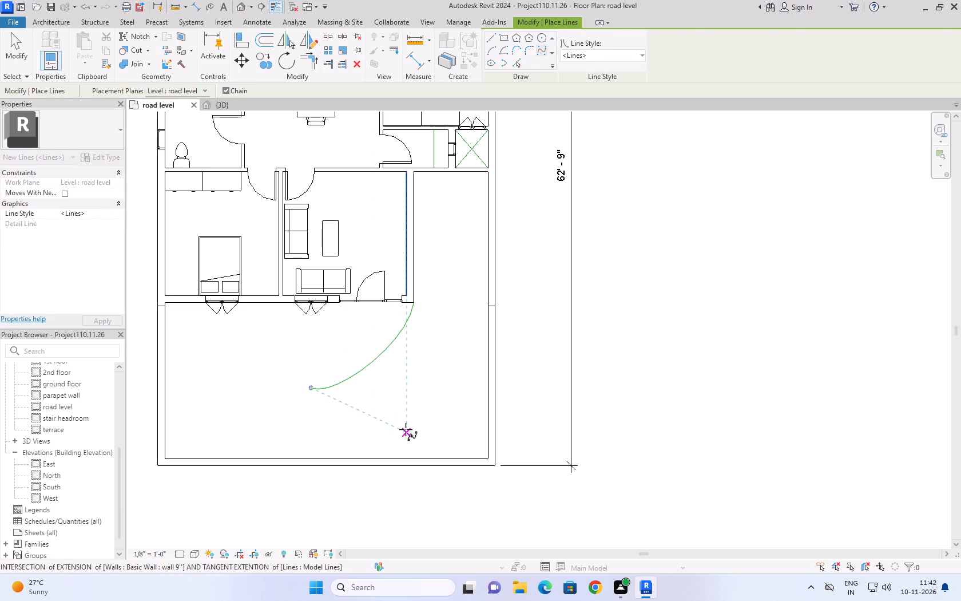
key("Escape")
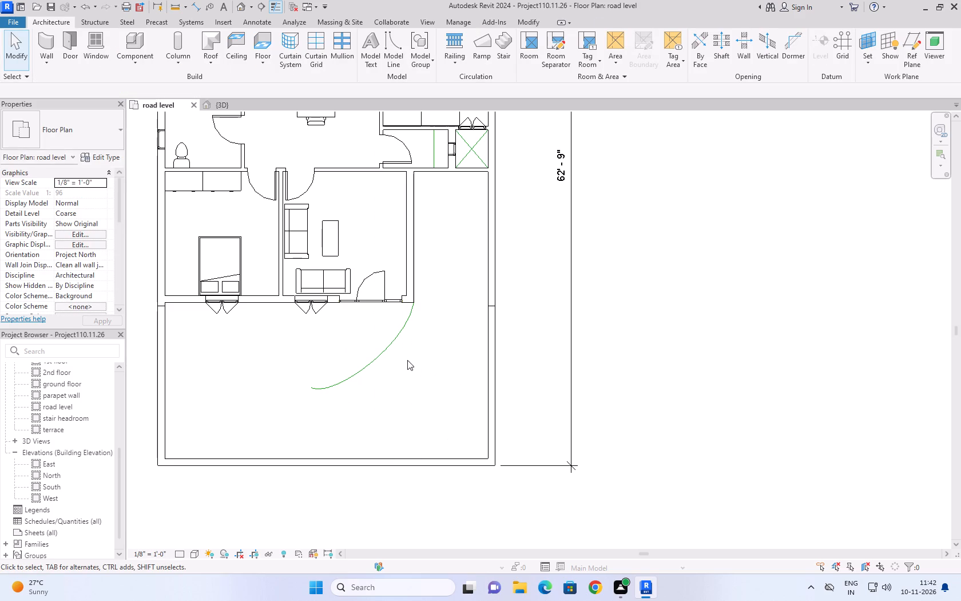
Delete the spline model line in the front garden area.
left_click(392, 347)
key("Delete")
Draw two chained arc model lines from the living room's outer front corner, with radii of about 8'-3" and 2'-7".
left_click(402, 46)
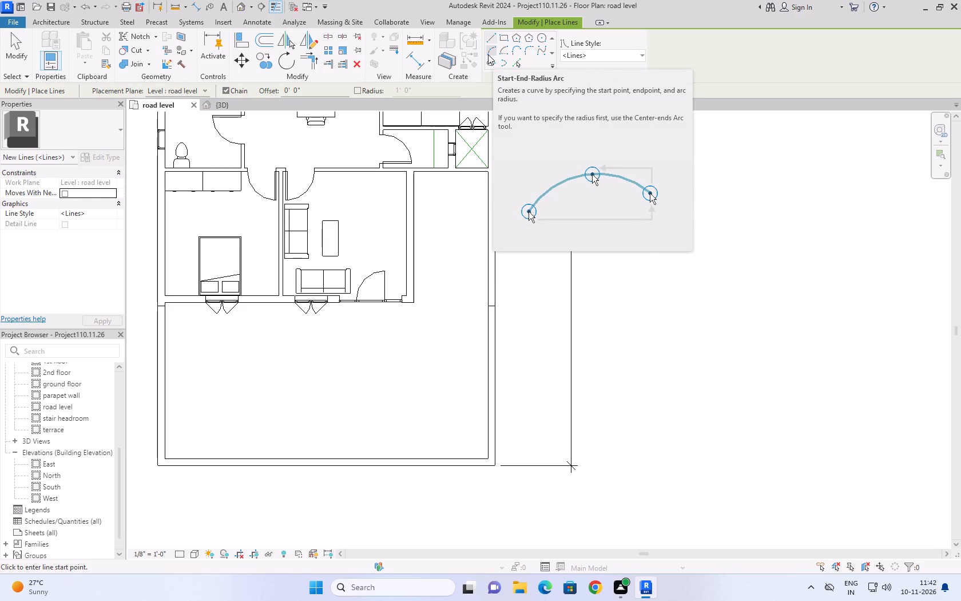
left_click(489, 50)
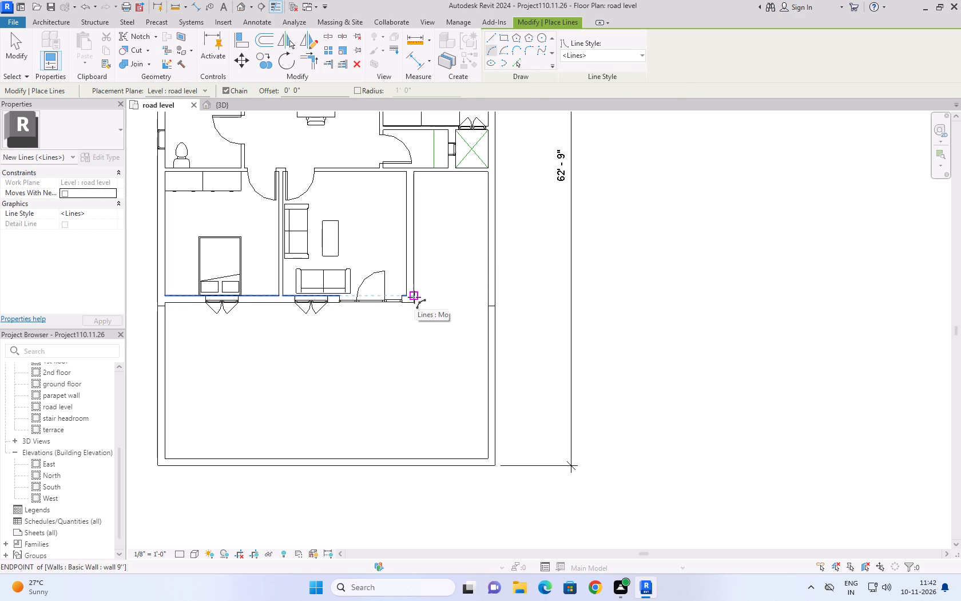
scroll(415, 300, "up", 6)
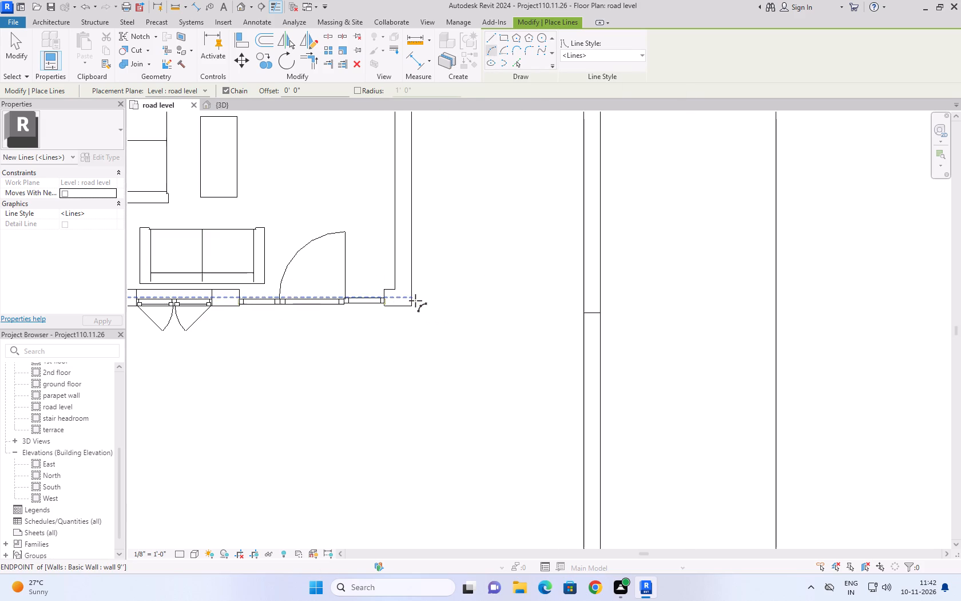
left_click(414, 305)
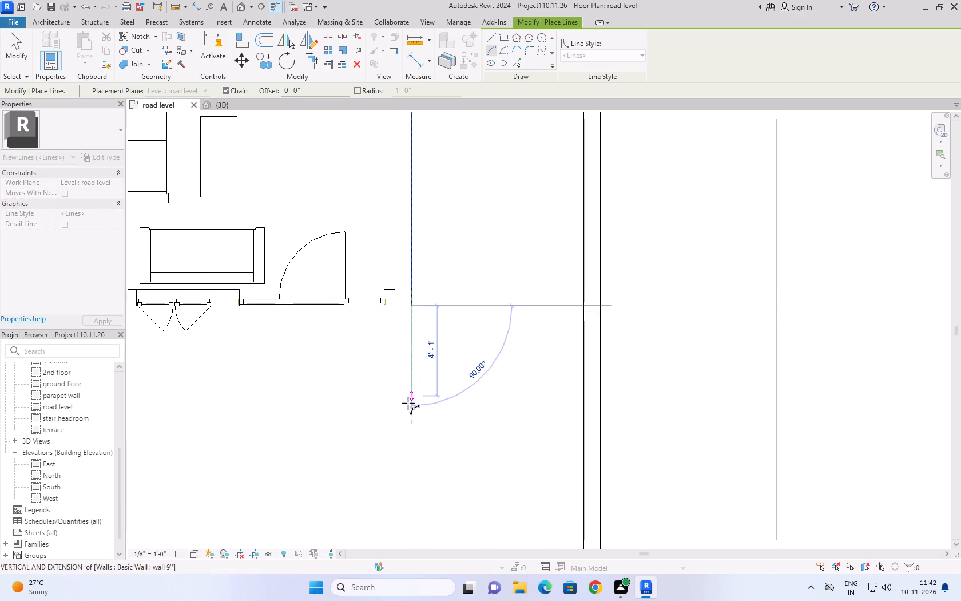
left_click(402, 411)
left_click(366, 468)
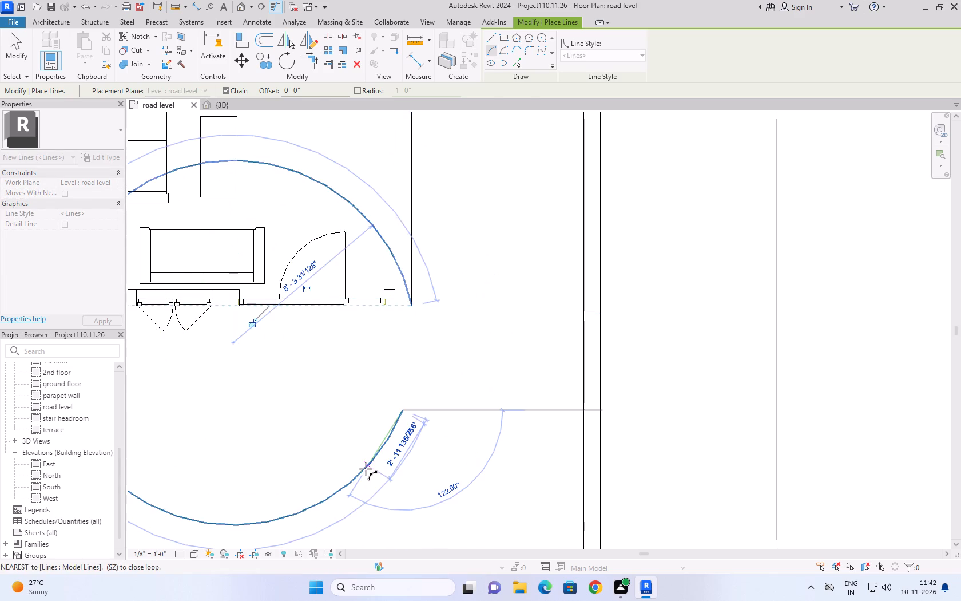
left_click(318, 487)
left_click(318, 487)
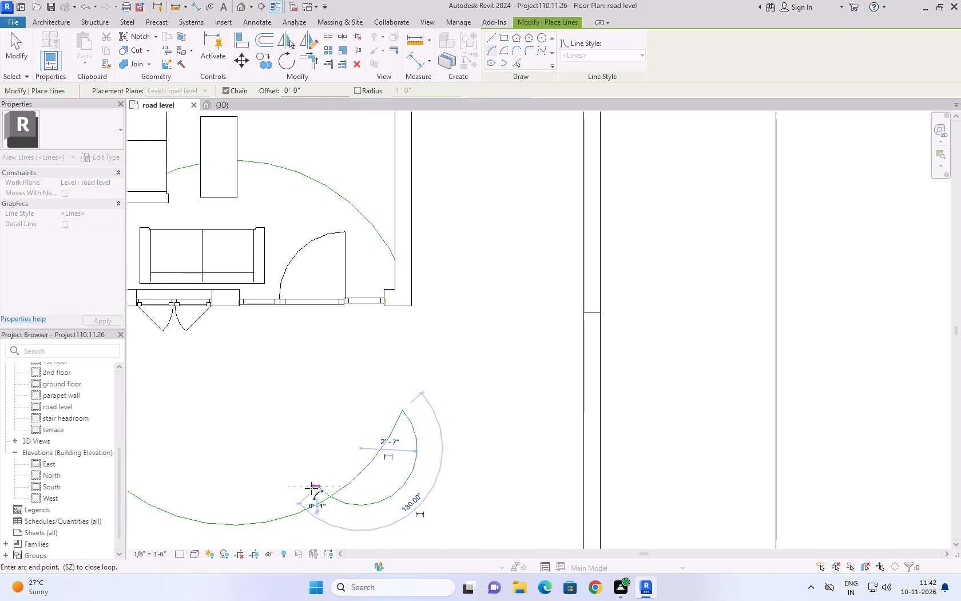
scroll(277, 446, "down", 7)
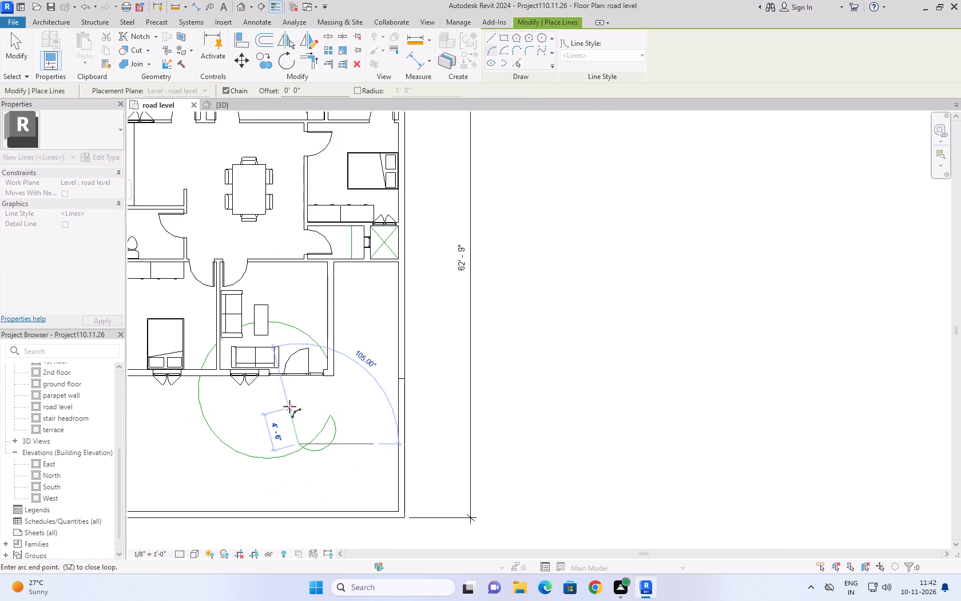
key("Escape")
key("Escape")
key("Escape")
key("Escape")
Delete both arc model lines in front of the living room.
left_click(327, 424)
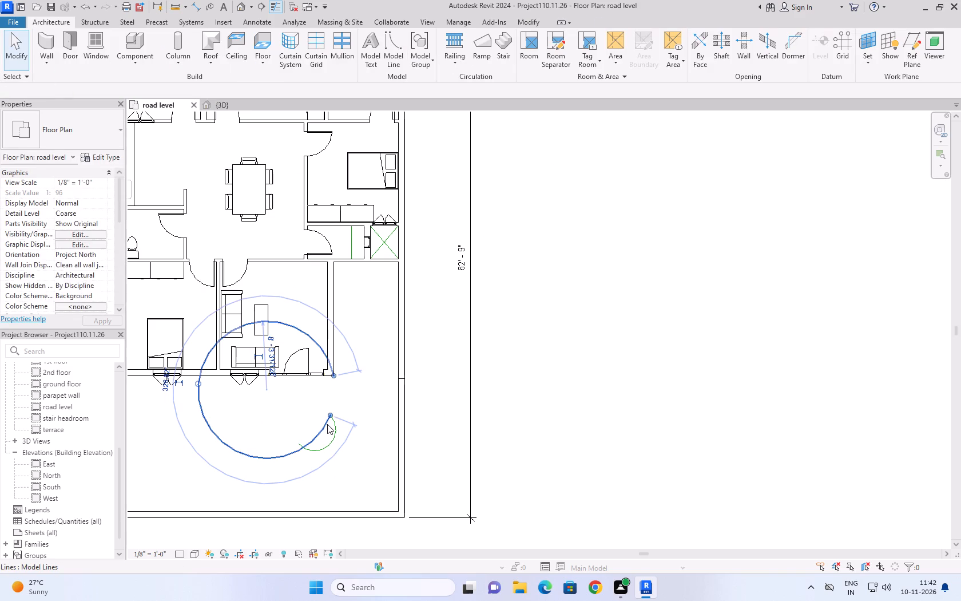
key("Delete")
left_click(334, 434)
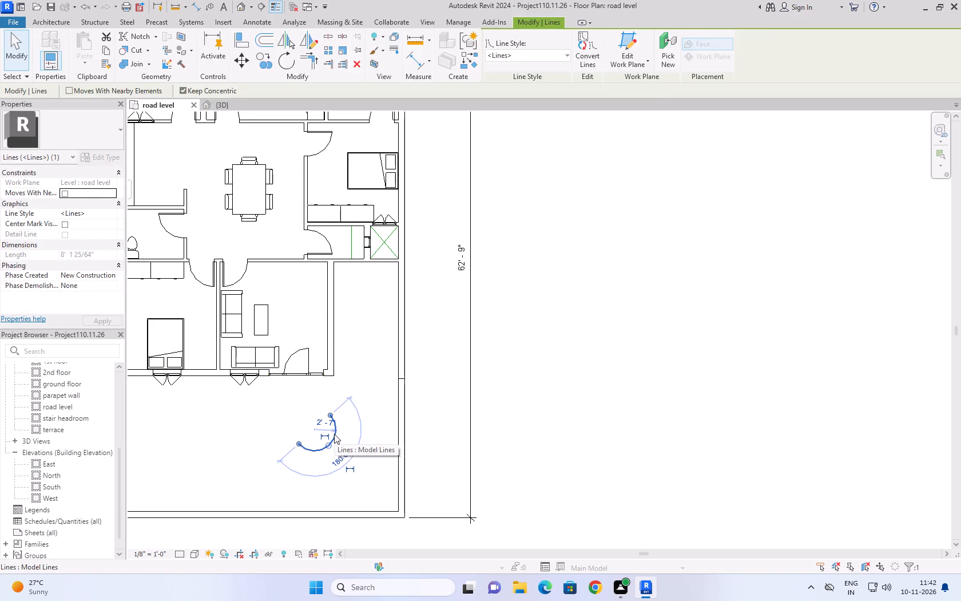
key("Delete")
Draw a straight model line about 10'-0" long at 123° from the living room's outer front corner into the front garden.
type("li")
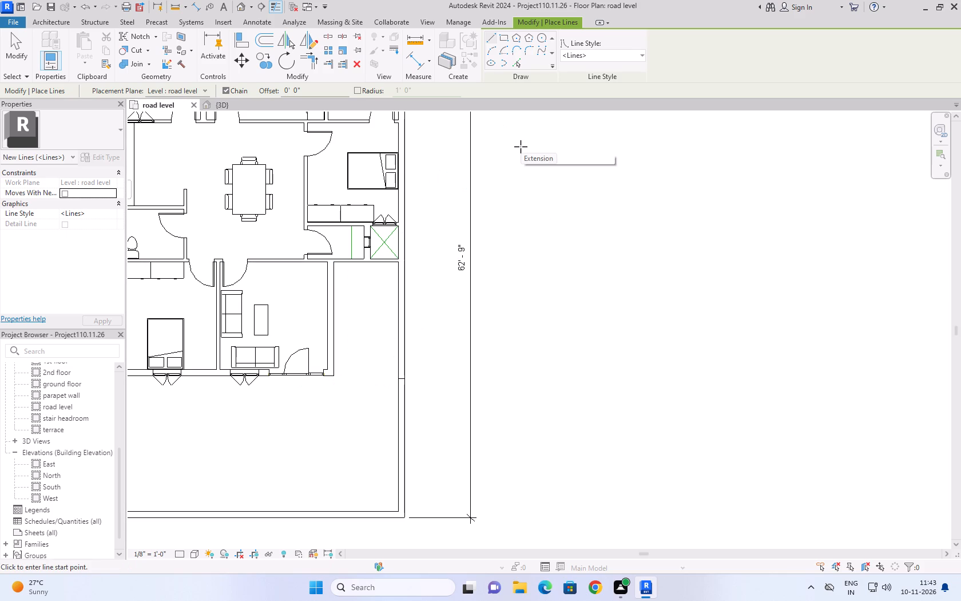
left_click(487, 38)
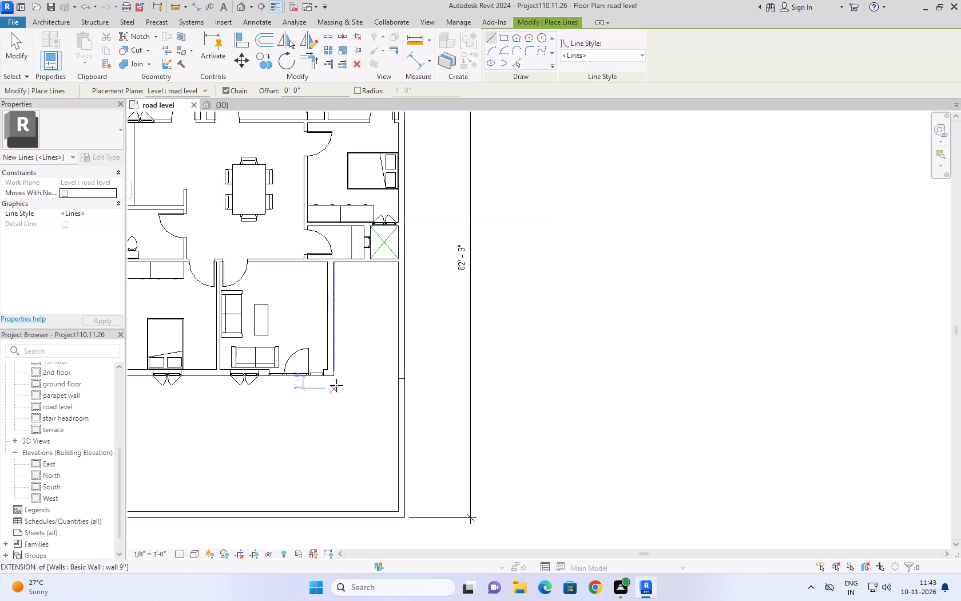
left_click(334, 378)
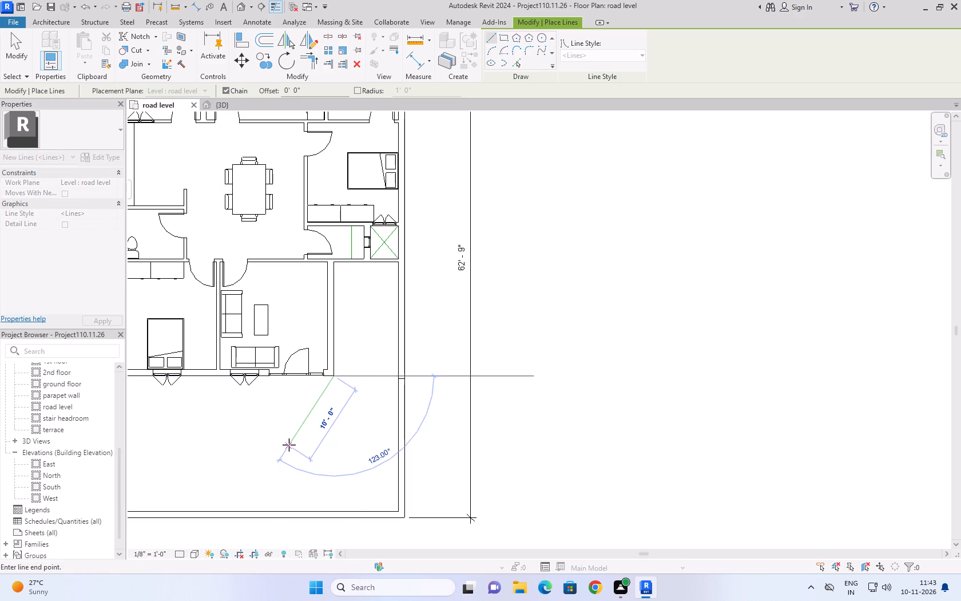
left_click(289, 445)
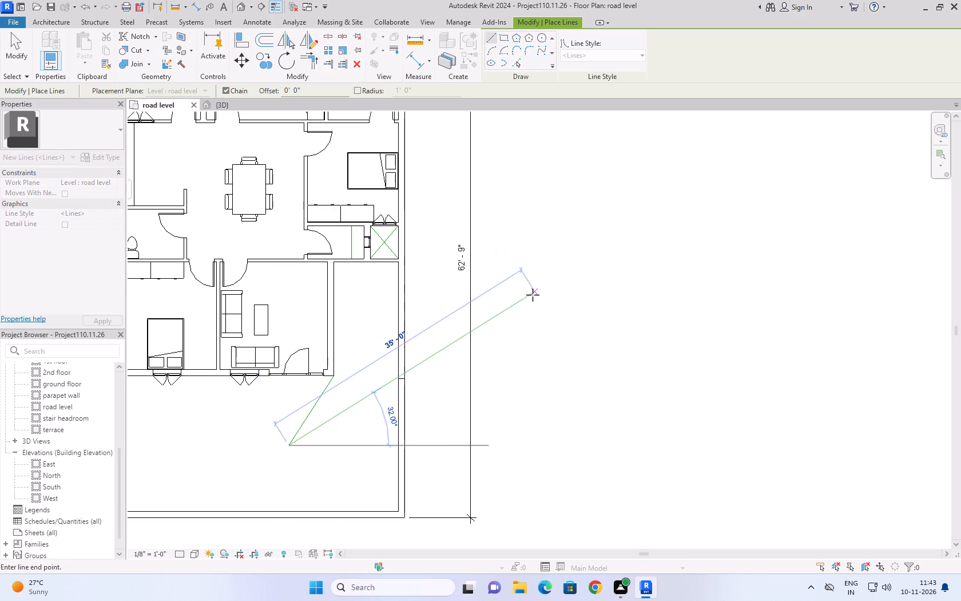
key("Escape")
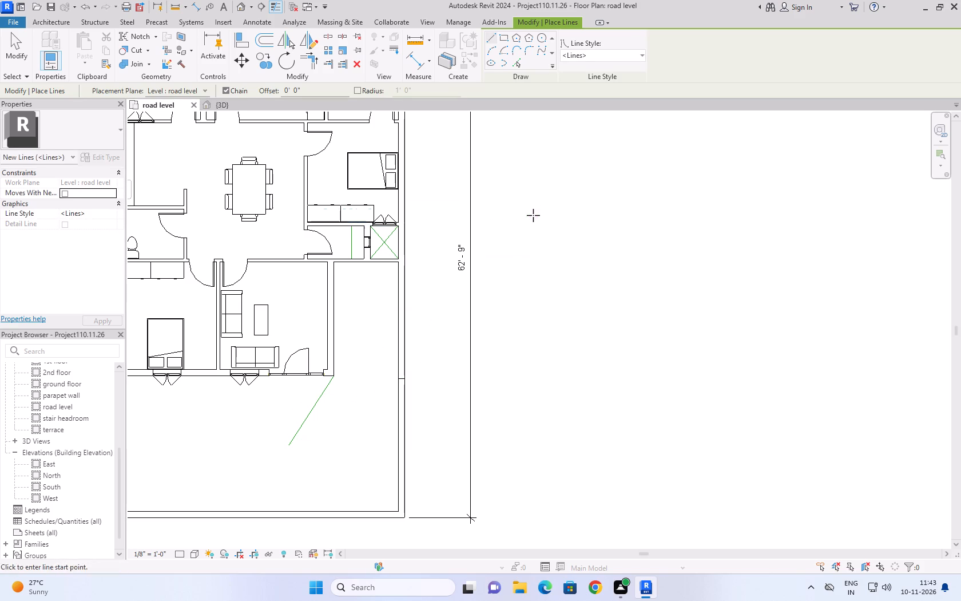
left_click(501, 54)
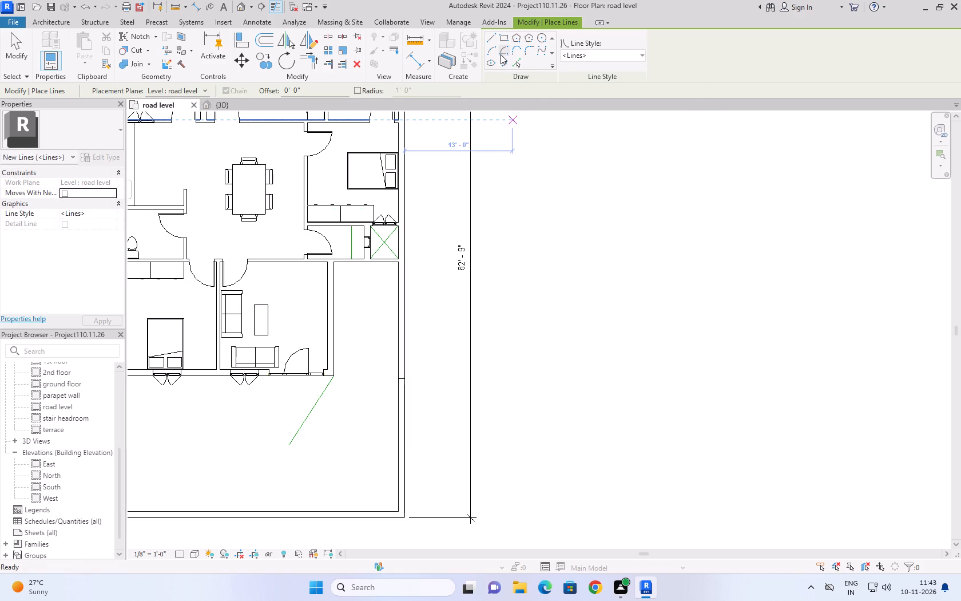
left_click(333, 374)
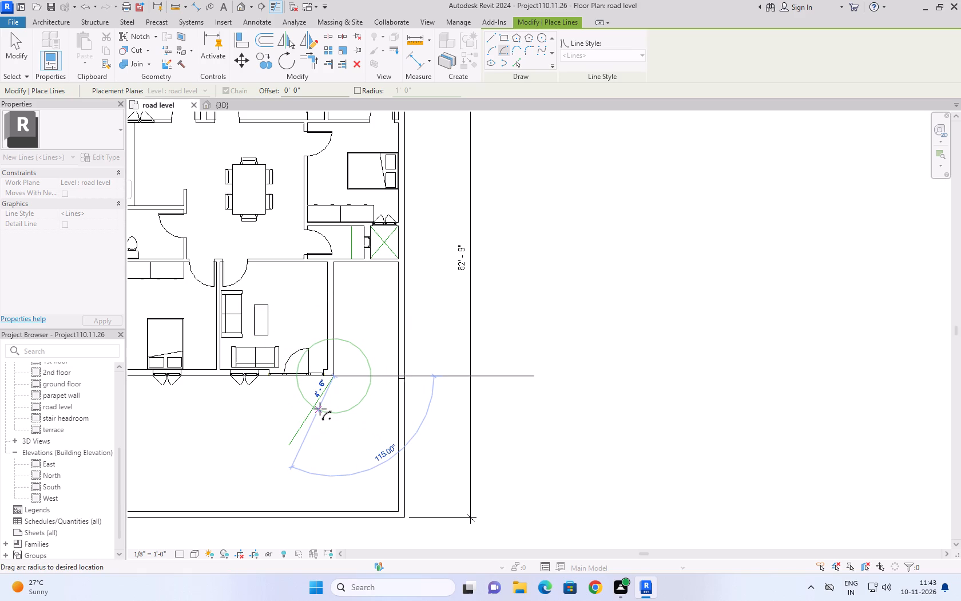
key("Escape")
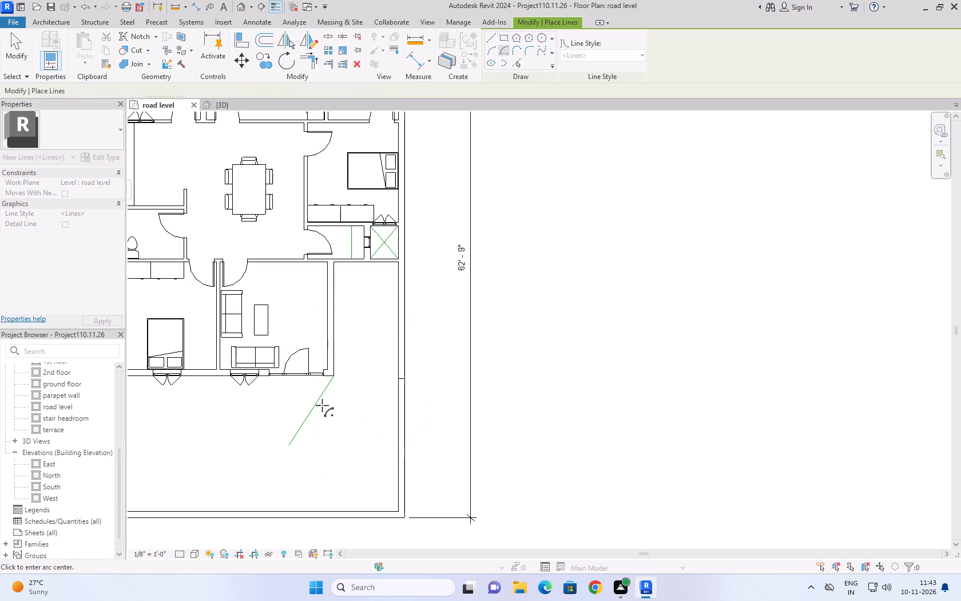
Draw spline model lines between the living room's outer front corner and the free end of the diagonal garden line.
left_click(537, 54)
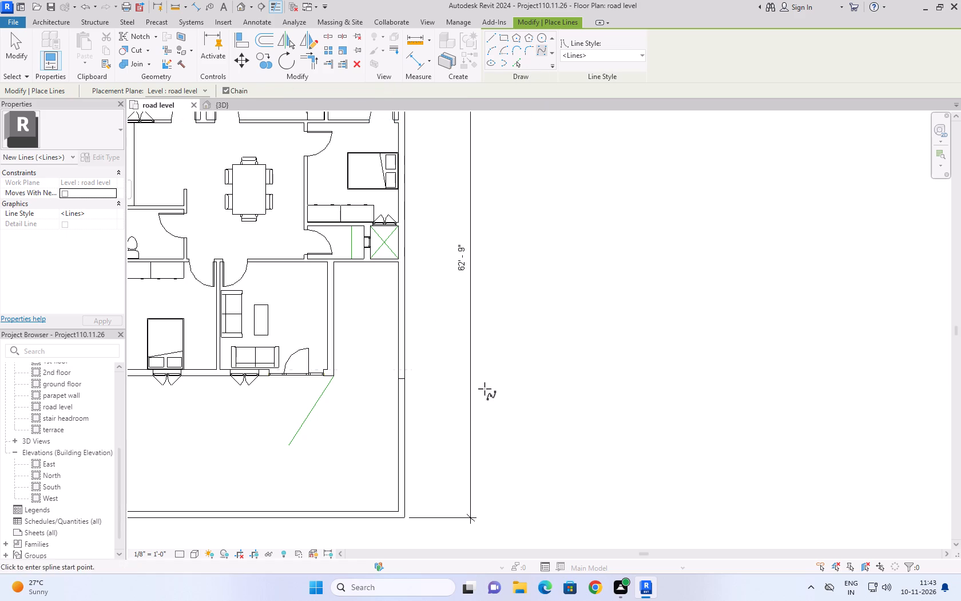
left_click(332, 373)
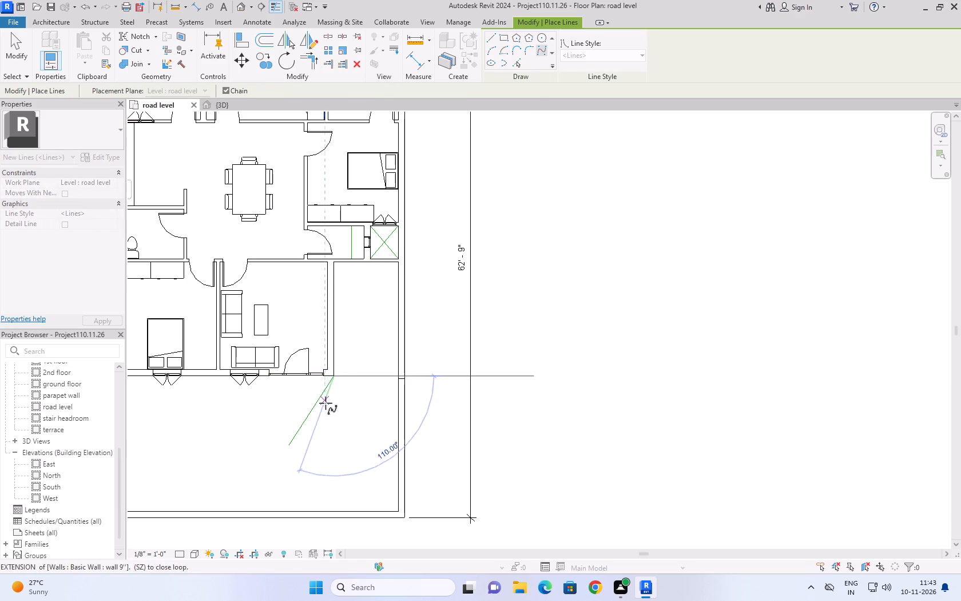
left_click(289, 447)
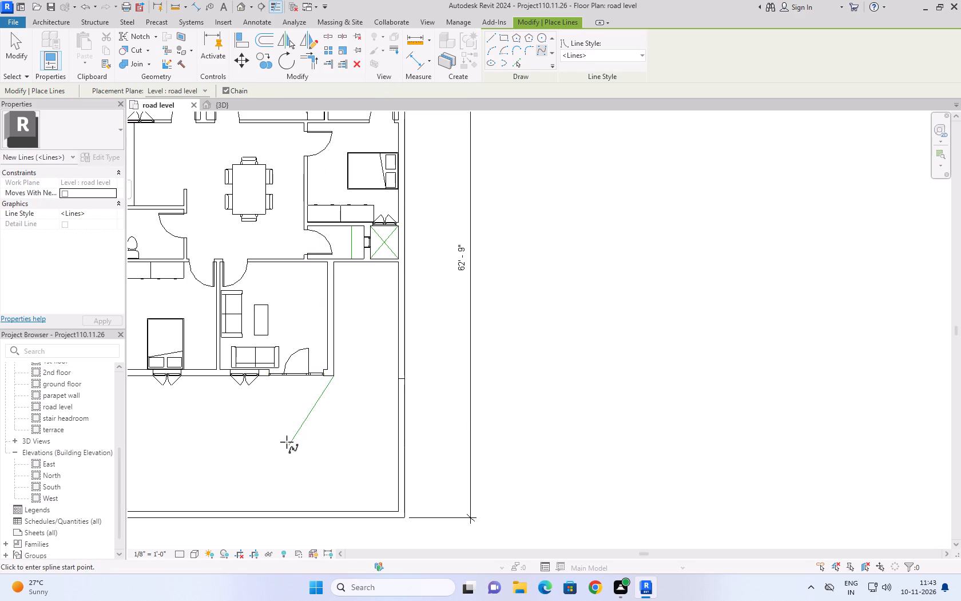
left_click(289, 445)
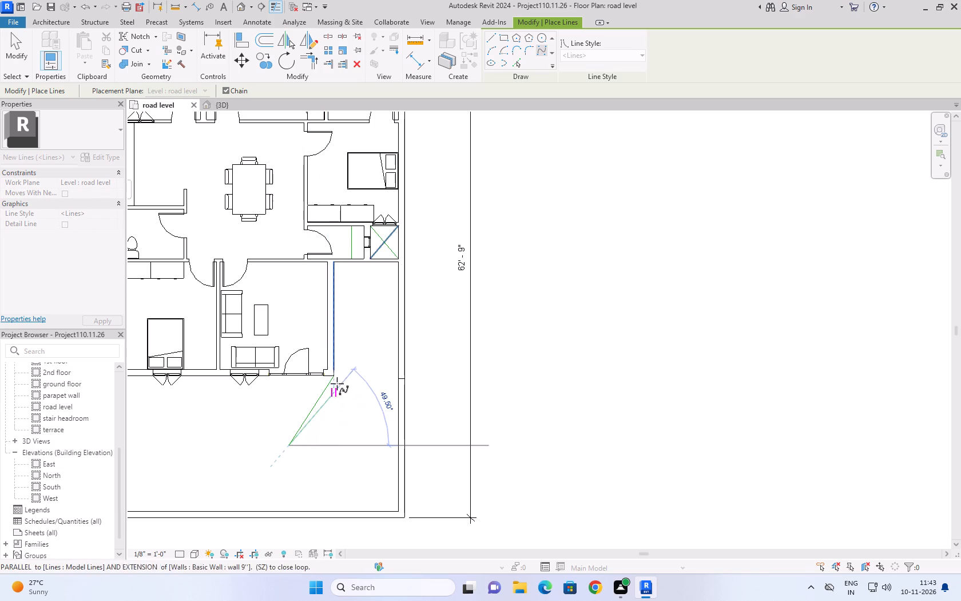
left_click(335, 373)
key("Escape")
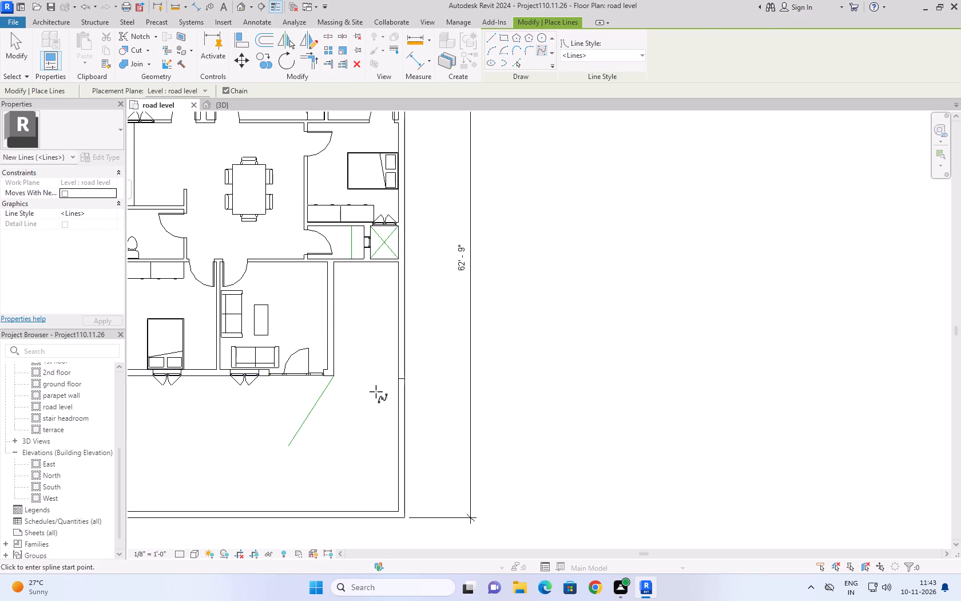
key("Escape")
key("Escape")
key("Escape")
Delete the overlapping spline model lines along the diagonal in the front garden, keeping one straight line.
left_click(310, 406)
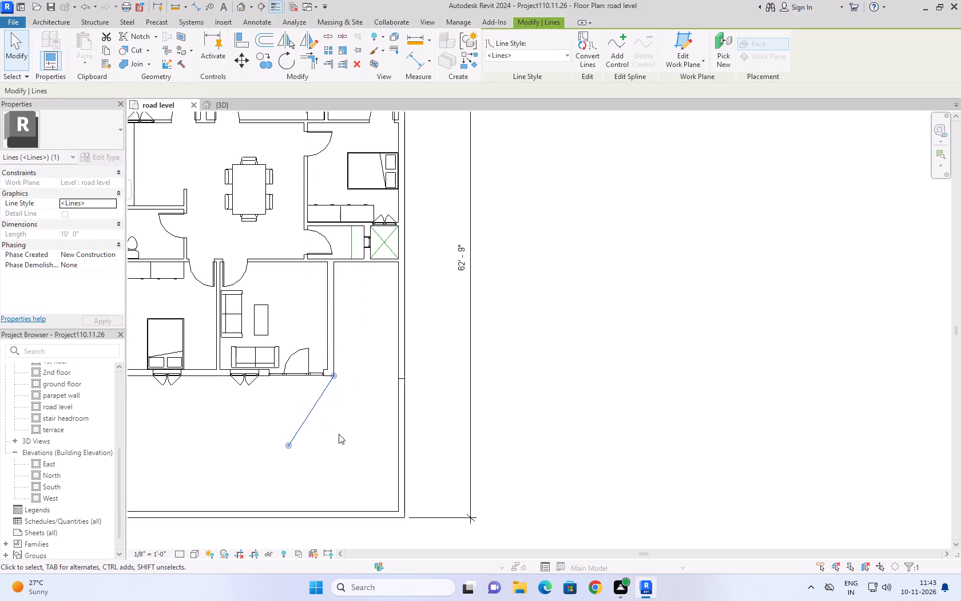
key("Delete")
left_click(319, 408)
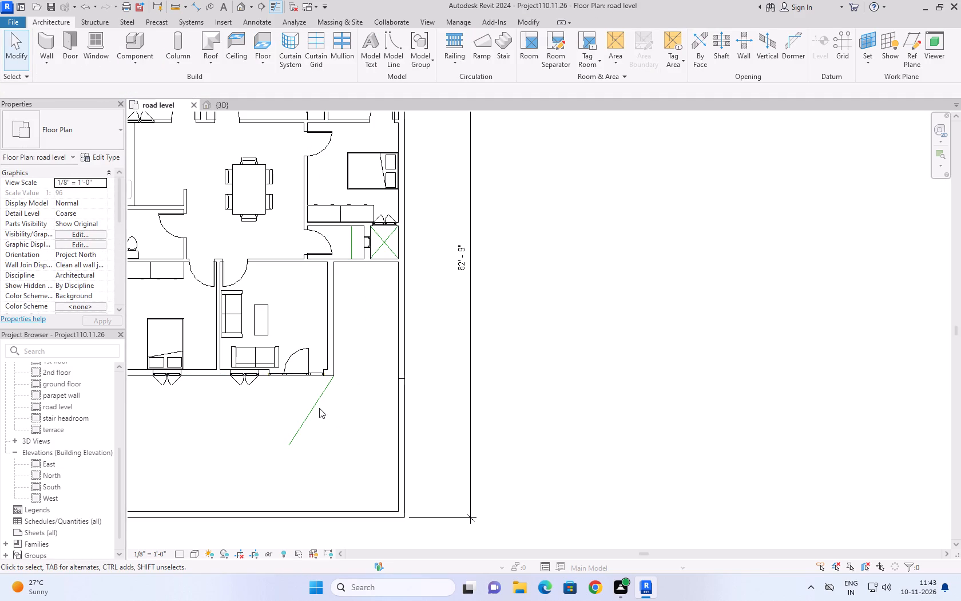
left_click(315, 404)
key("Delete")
Draw a shallow partial ellipse model line spanning about 12'-6" at 123° from the living room's outer front corner, bulging away from the house.
key("l")
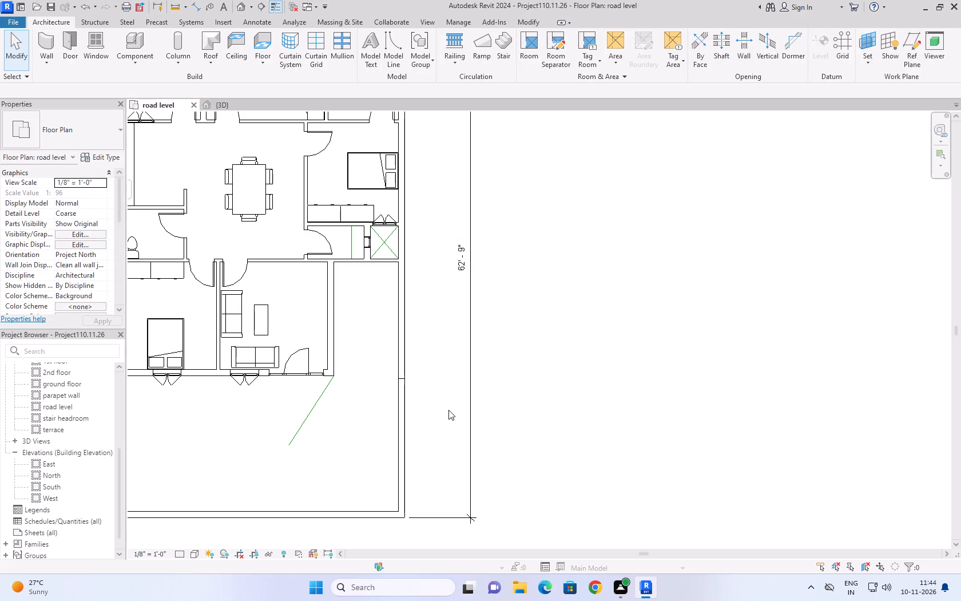
key("i")
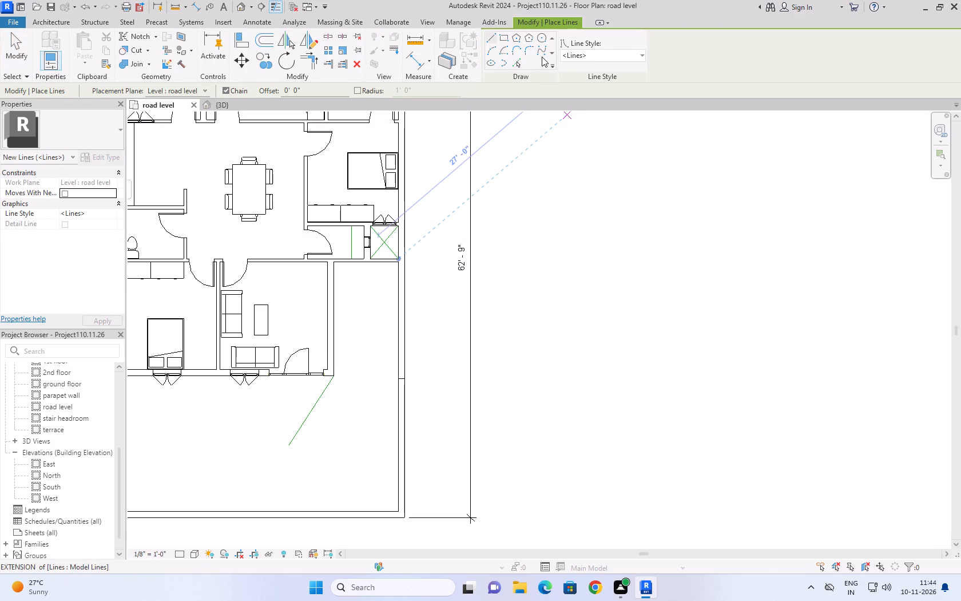
left_click(557, 54)
left_click(555, 51)
left_click(551, 54)
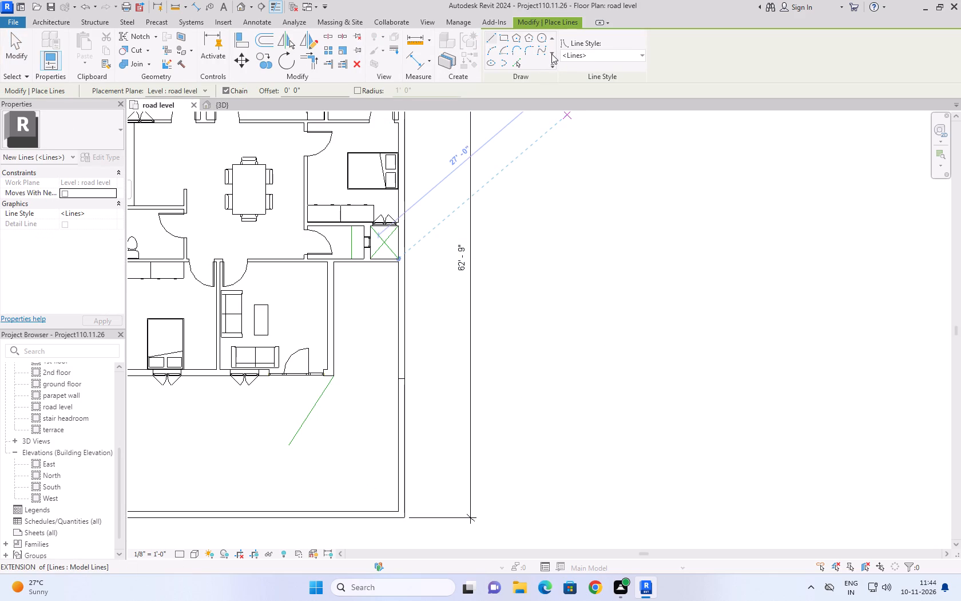
left_click(551, 54)
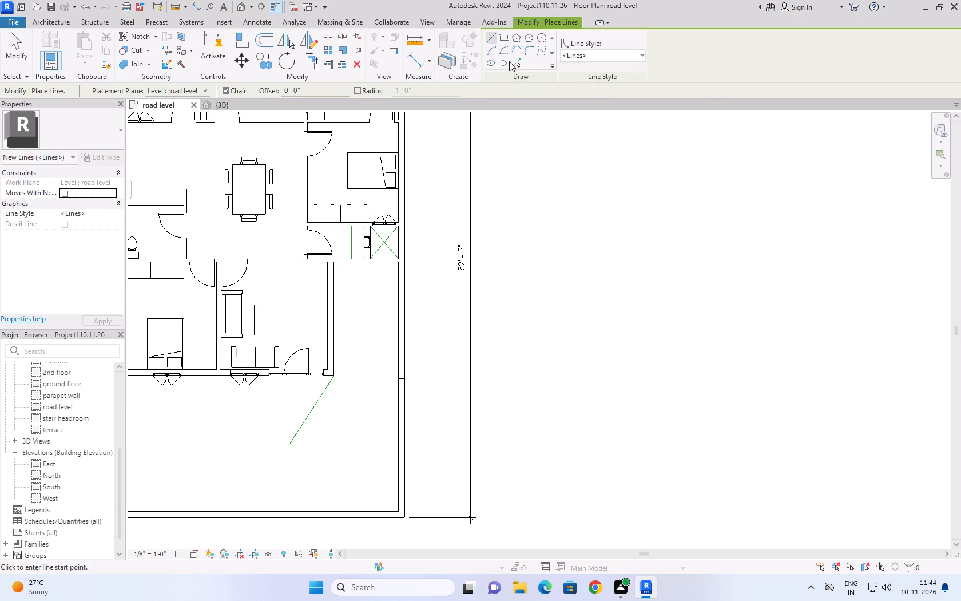
left_click(507, 65)
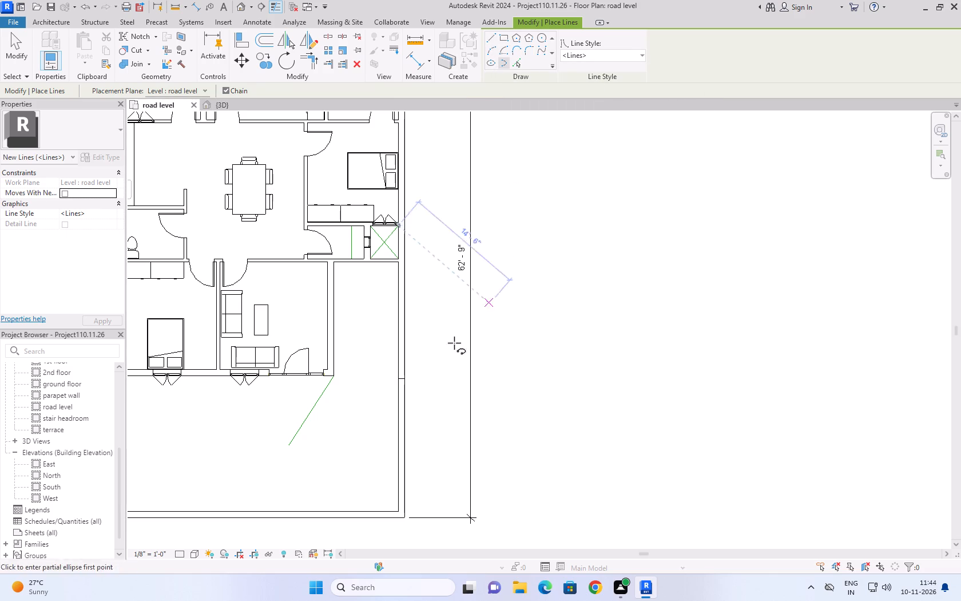
left_click(333, 378)
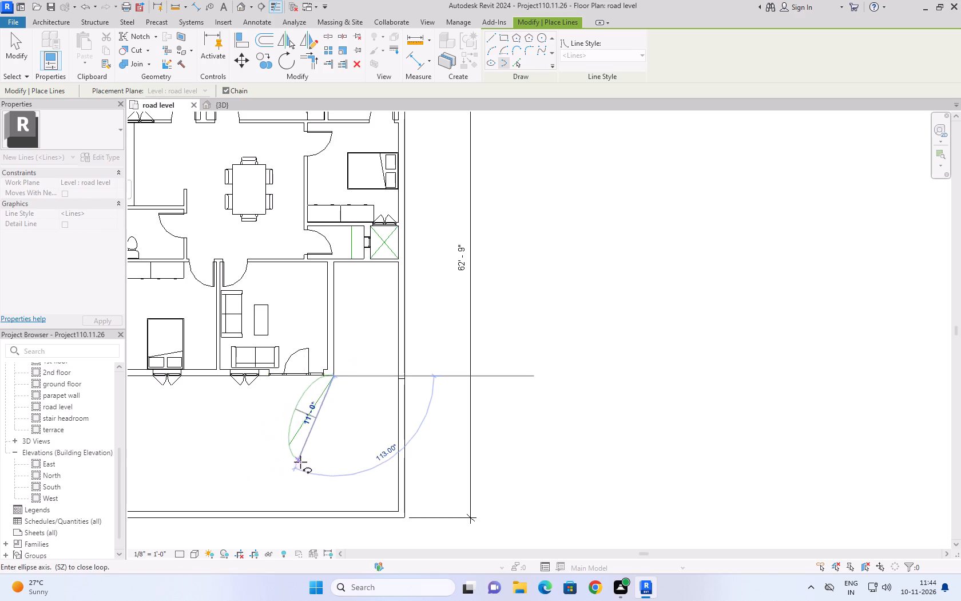
key("space")
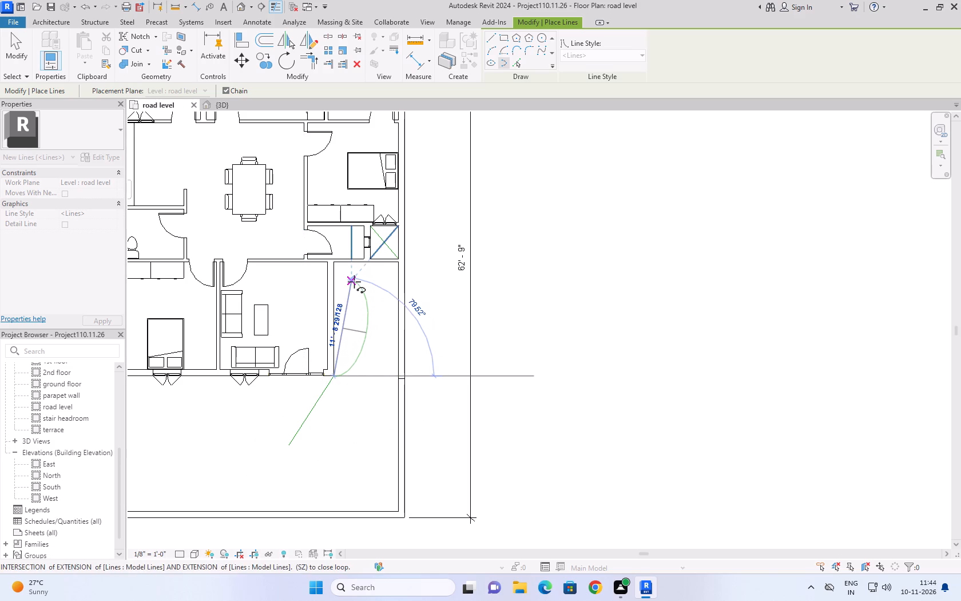
left_click(278, 462)
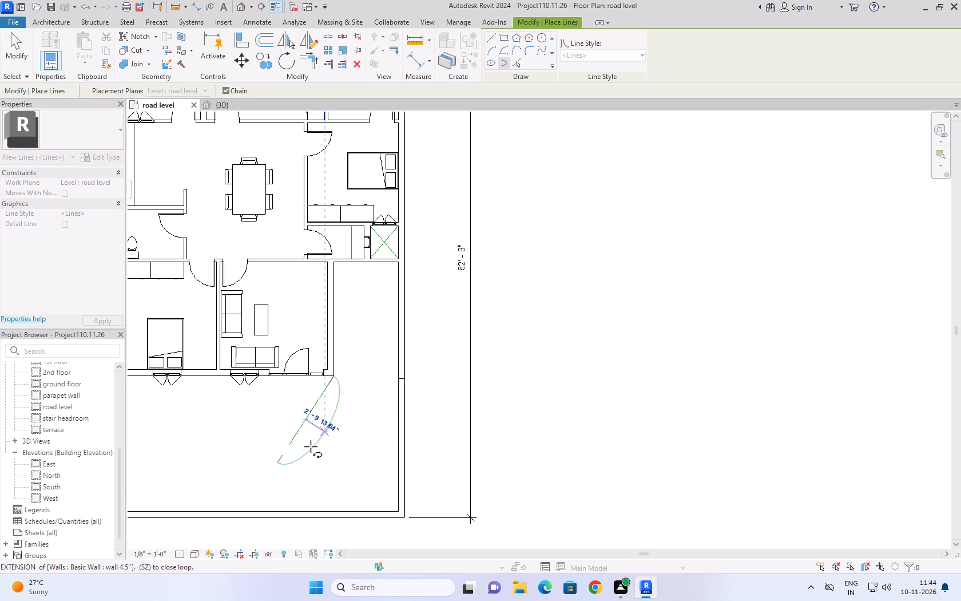
left_click(285, 465)
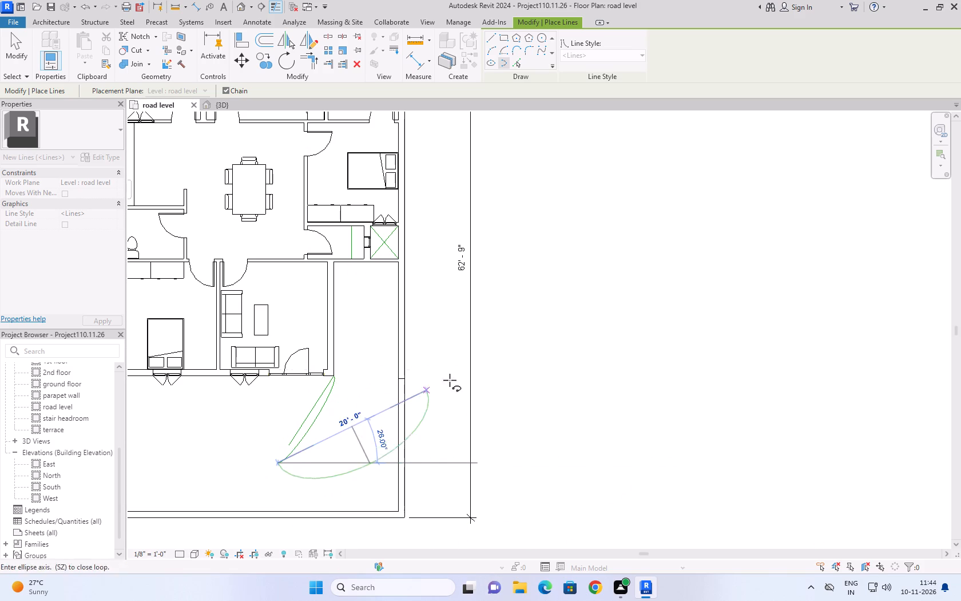
key("Escape")
key("Escape")
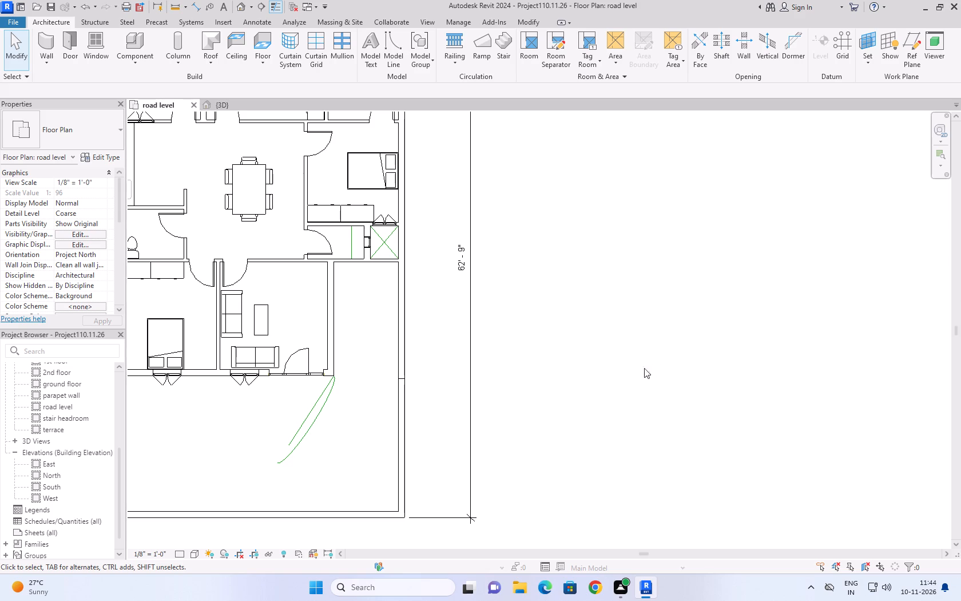
Delete the straight diagonal model line in the front garden, keeping only the curved line.
left_click(313, 402)
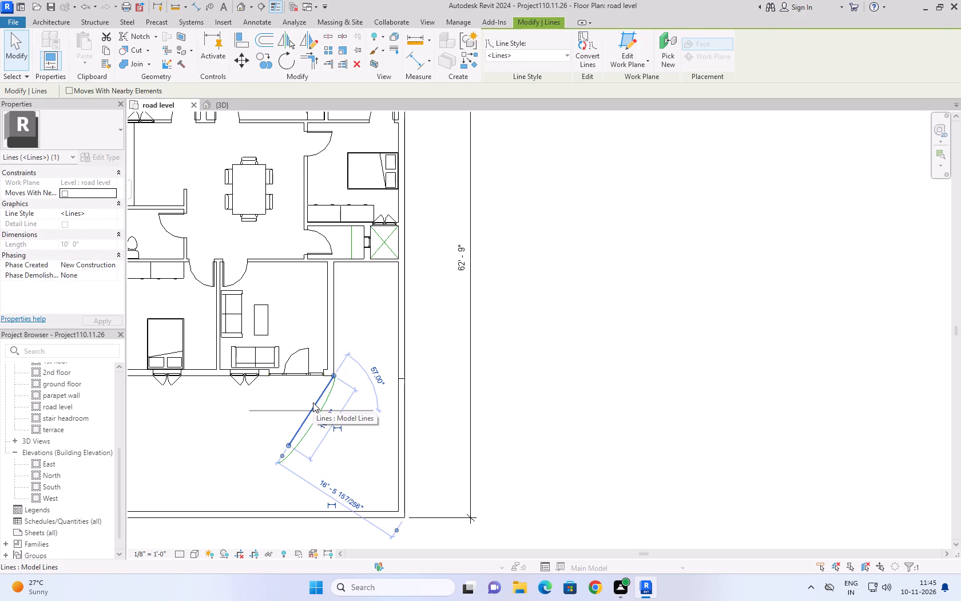
key("Delete")
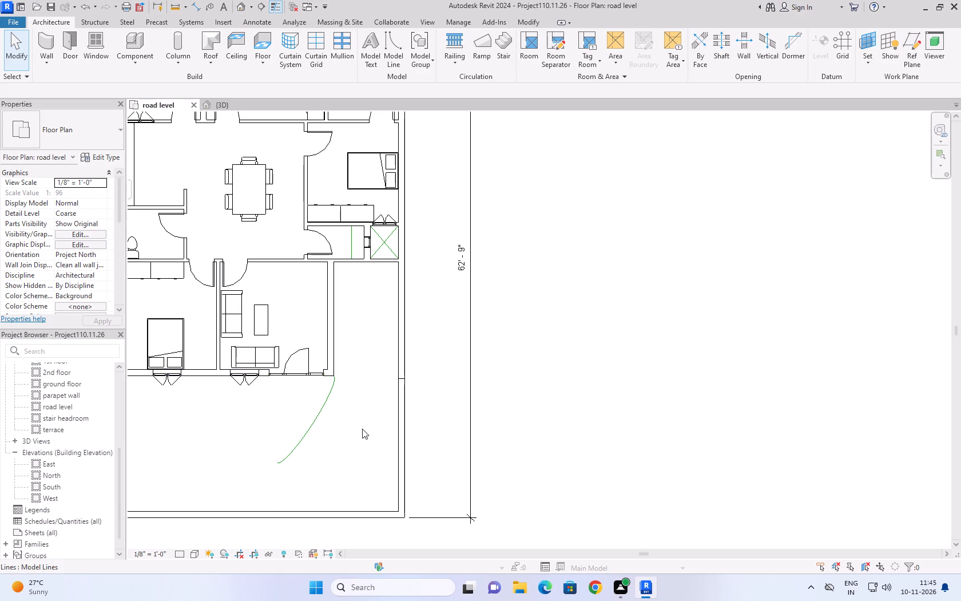
Draw a rectangle of model lines about 5'-0" wide by 2'-0" deep just below the curve's free end in the front garden.
scroll(364, 426, "down", 2)
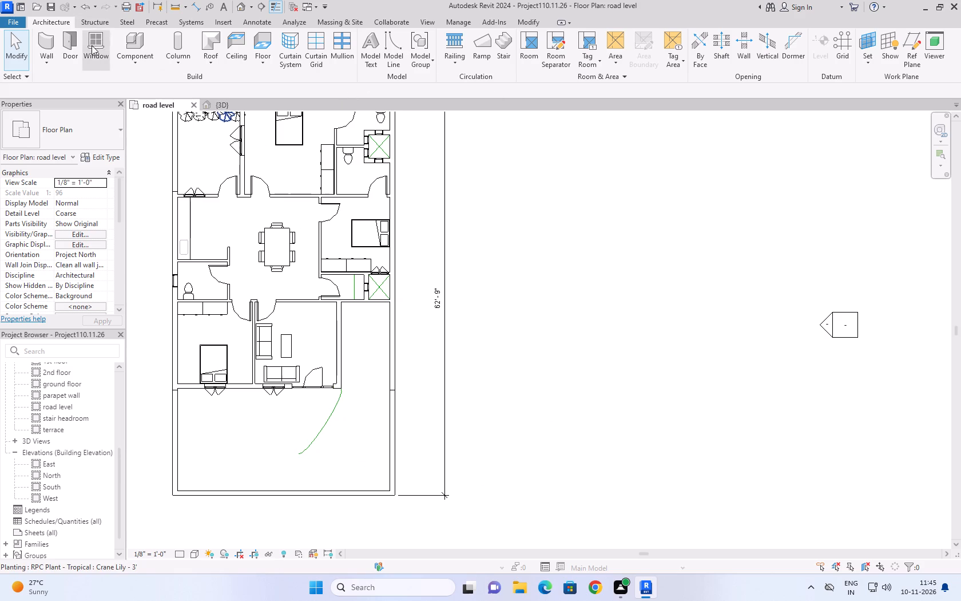
key("l")
key("i")
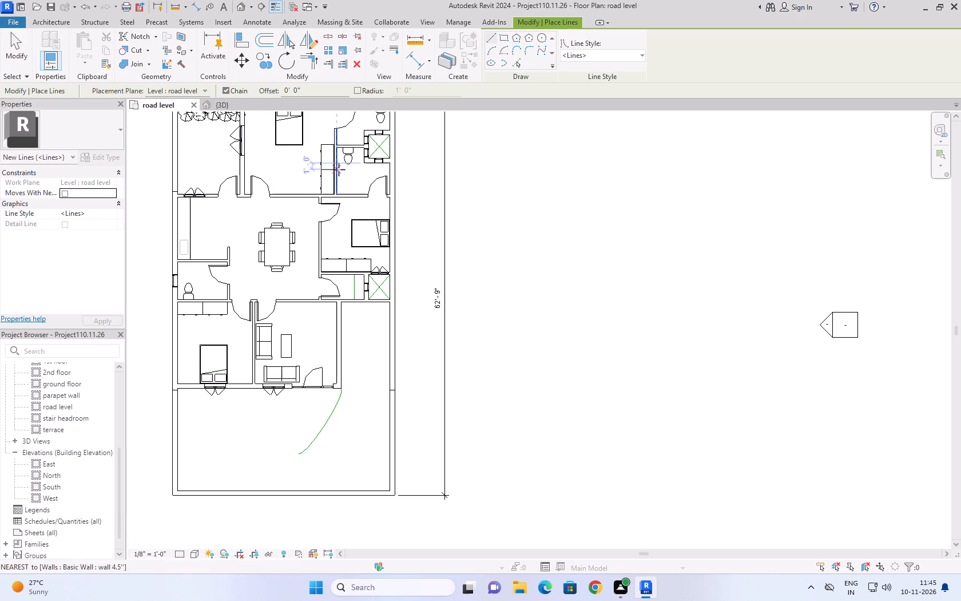
left_click(502, 39)
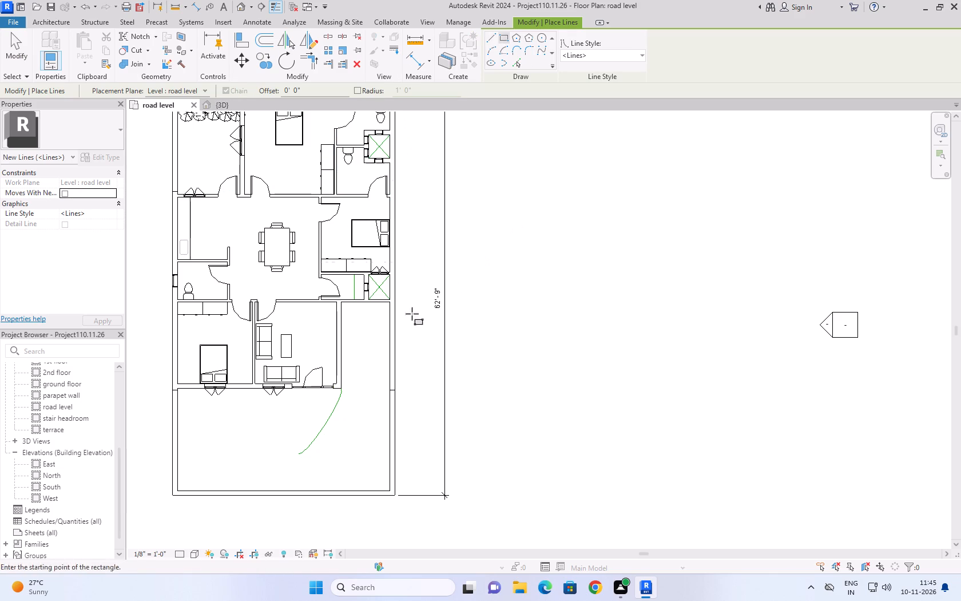
scroll(276, 460, "up", 4)
scroll(288, 377, "down", 5)
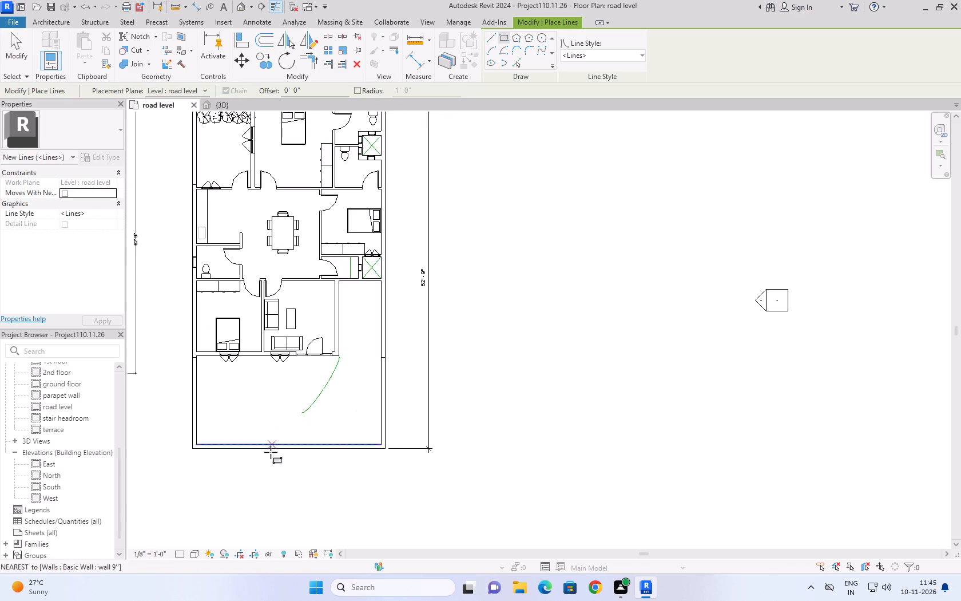
scroll(274, 456, "up", 4)
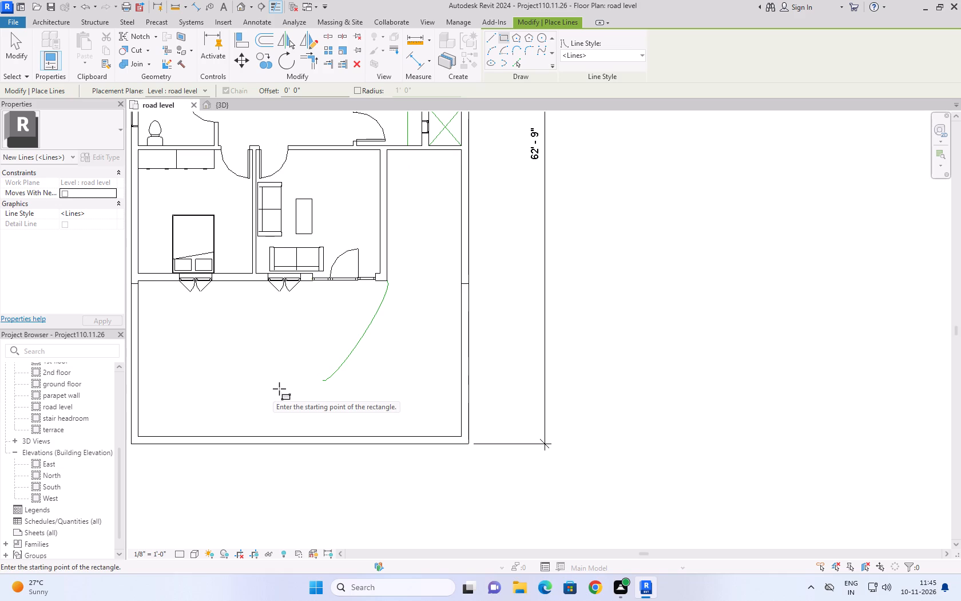
left_click(285, 384)
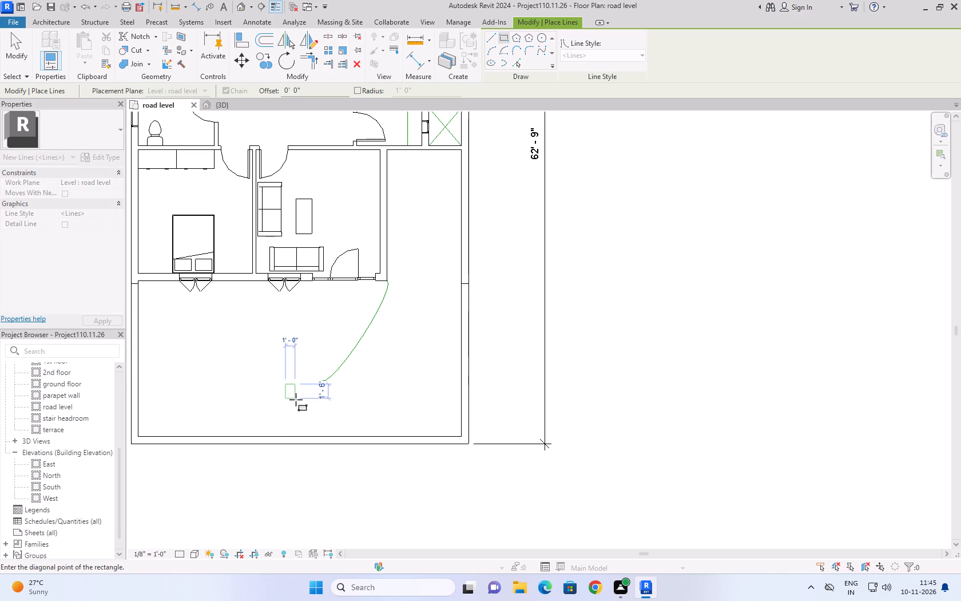
left_click(335, 404)
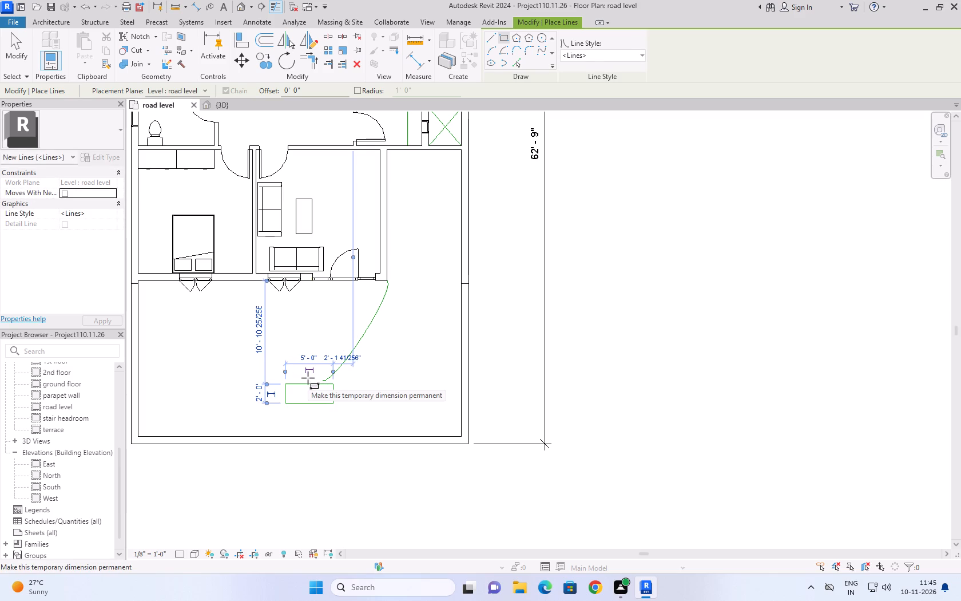
left_click(308, 378)
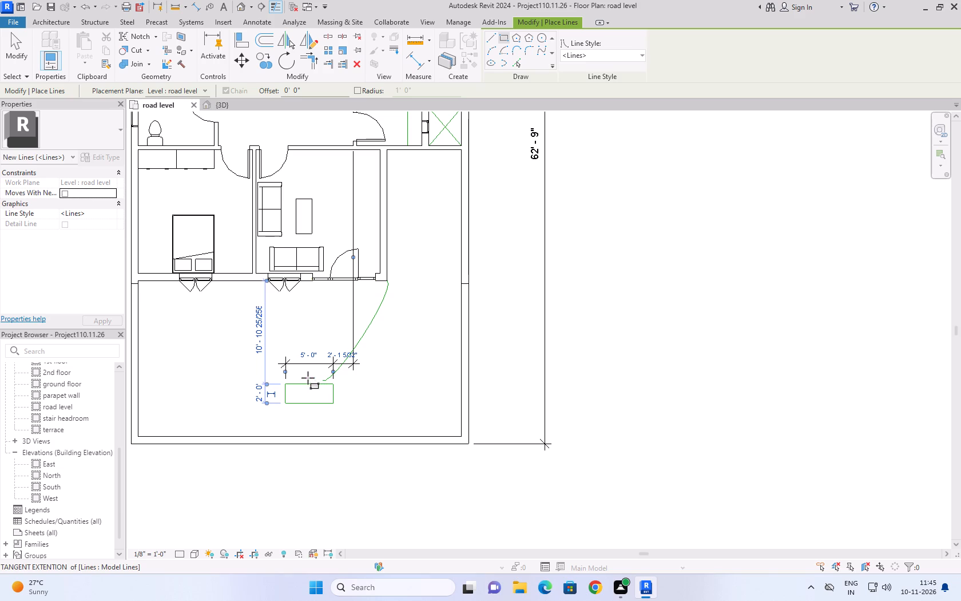
Draw two more model-line rectangles between the first one and the house: an upright one about 1'-11" by 4'-0" and a horizontal one about 4'-7" by 2'-0".
left_click(308, 378)
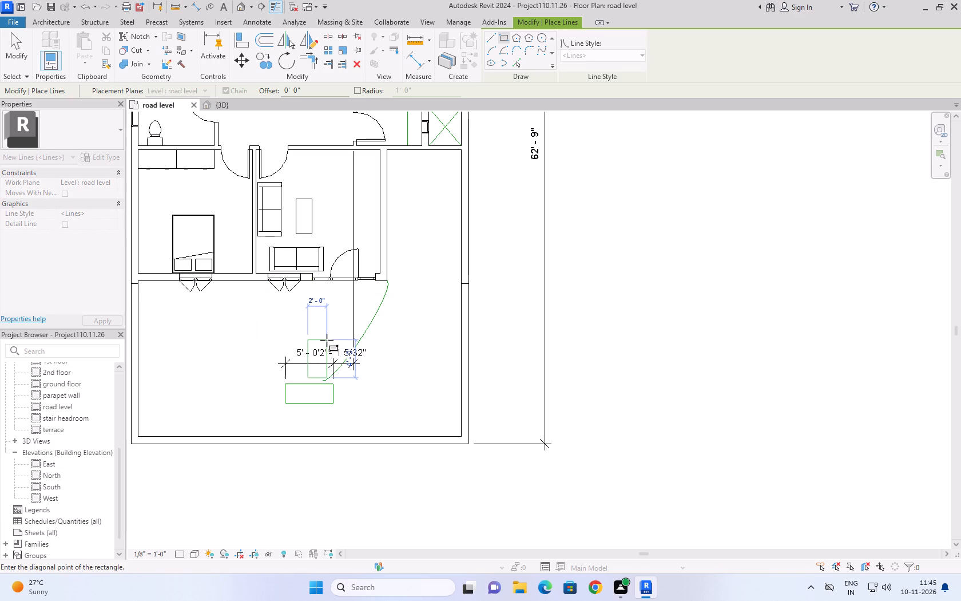
scroll(327, 340, "up", 6)
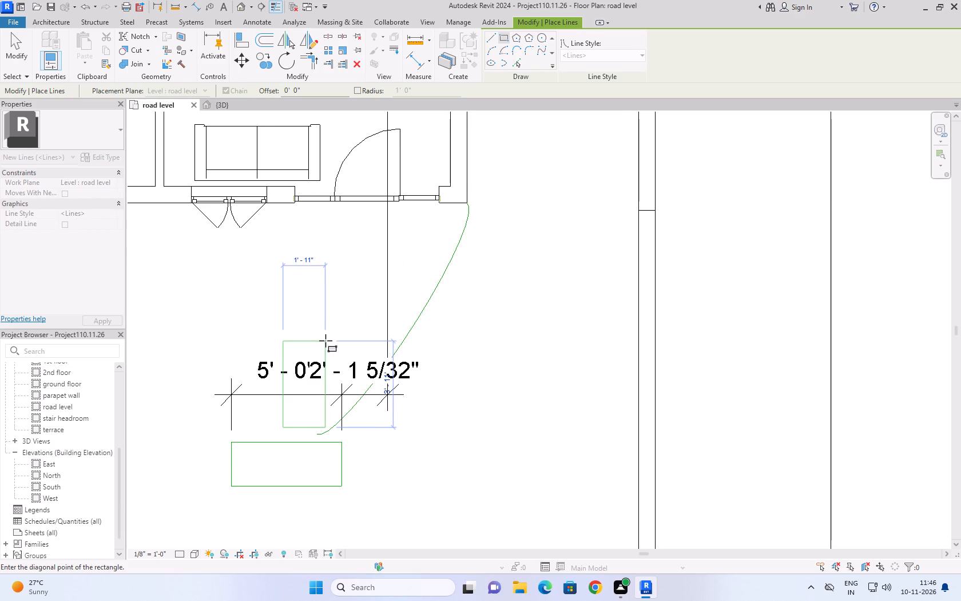
left_click(326, 338)
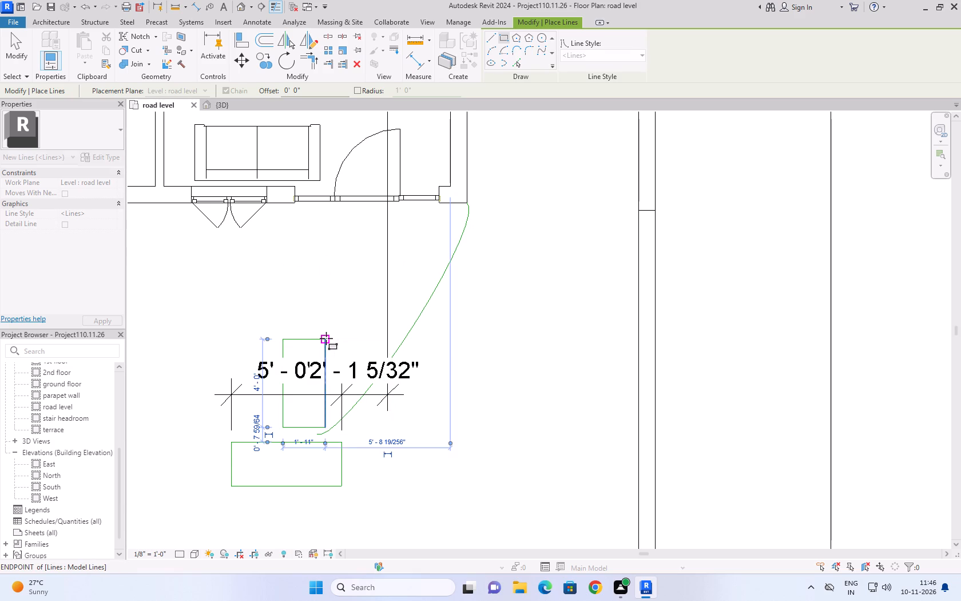
left_click(249, 325)
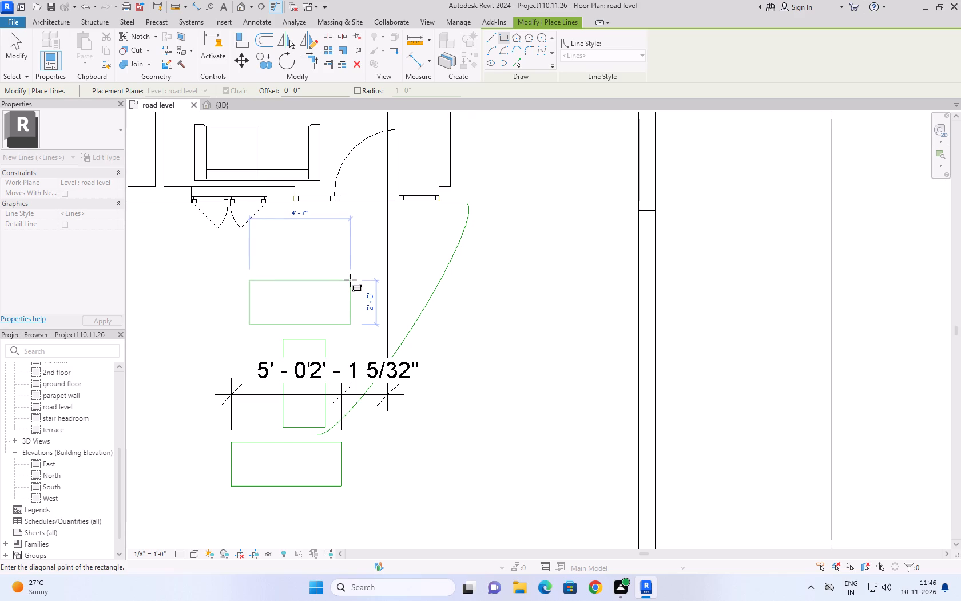
left_click(350, 280)
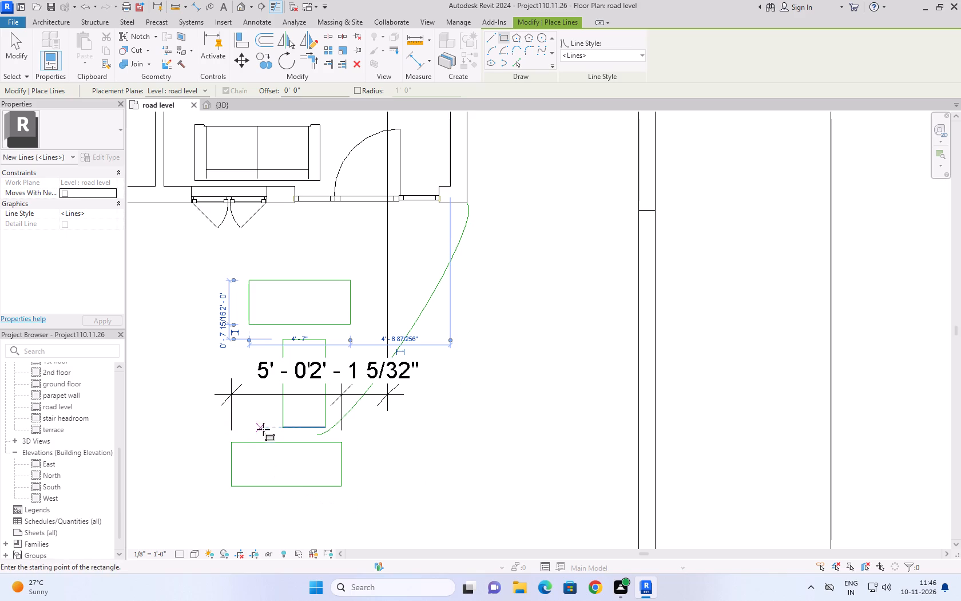
Draw a fourth model-line rectangle, about 4'-6" wide by 1'-11" deep, just outside the living room's front window.
middle_click_drag(267, 441, 259, 490)
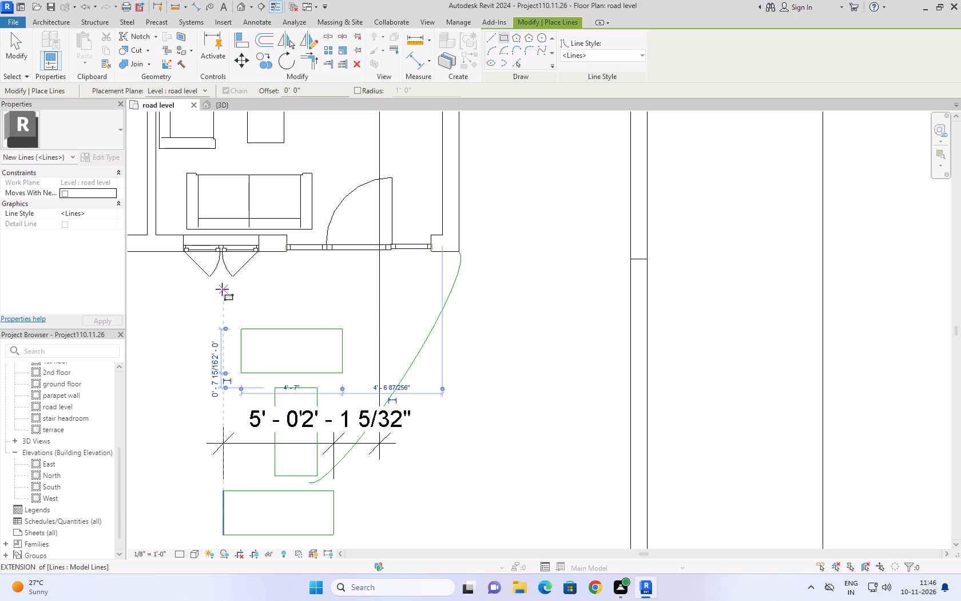
left_click(222, 289)
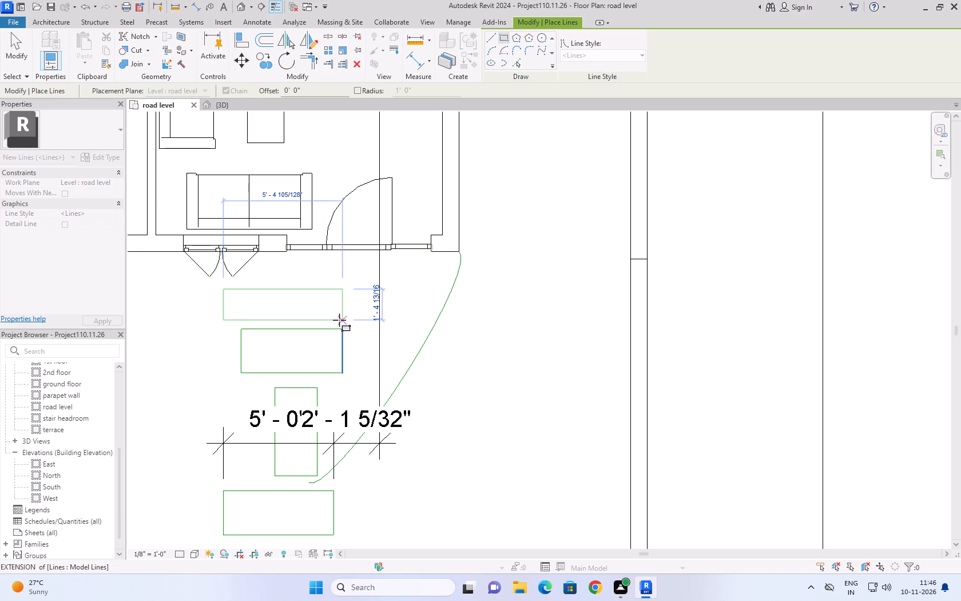
key("Escape")
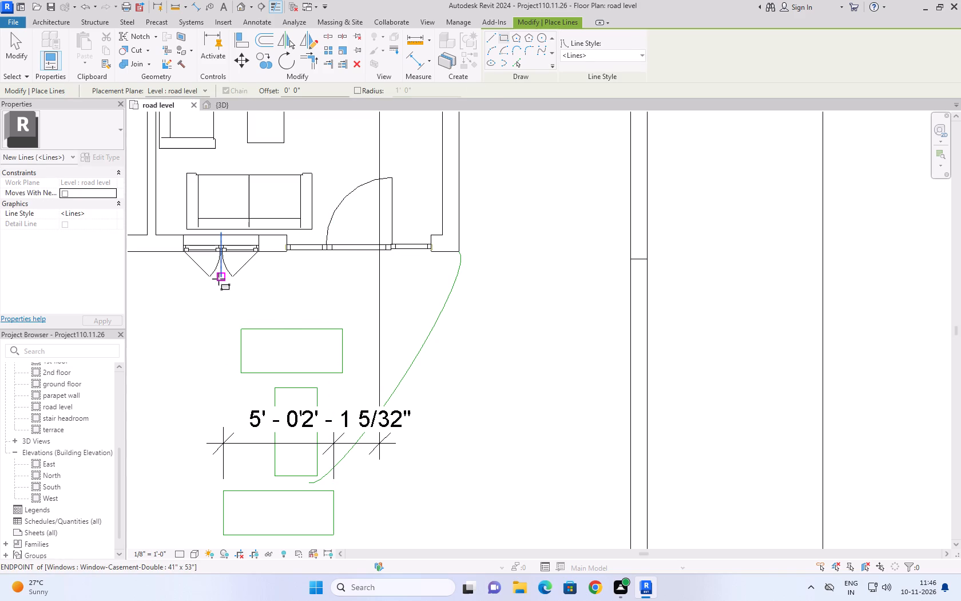
left_click(217, 279)
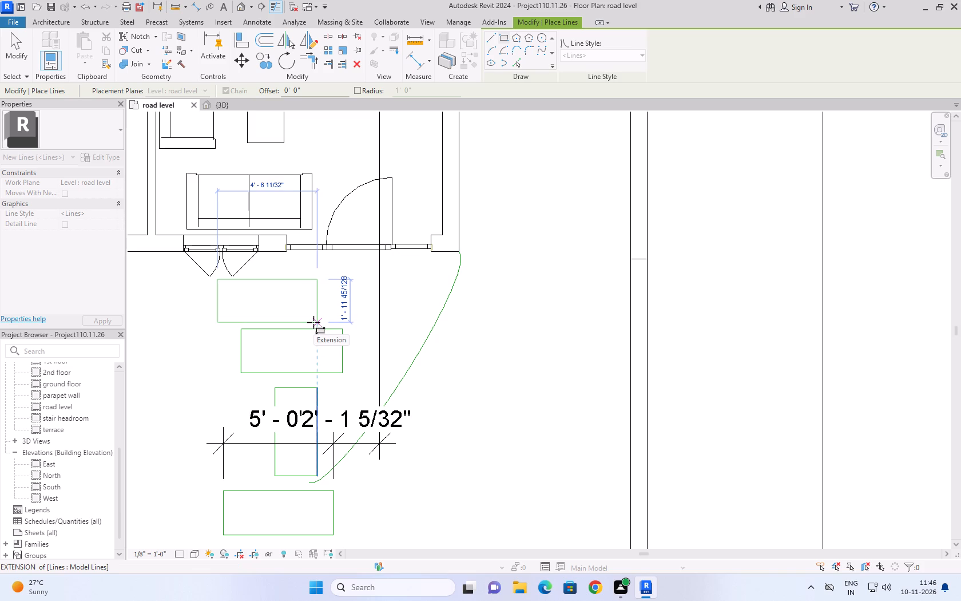
left_click(313, 322)
key("Escape")
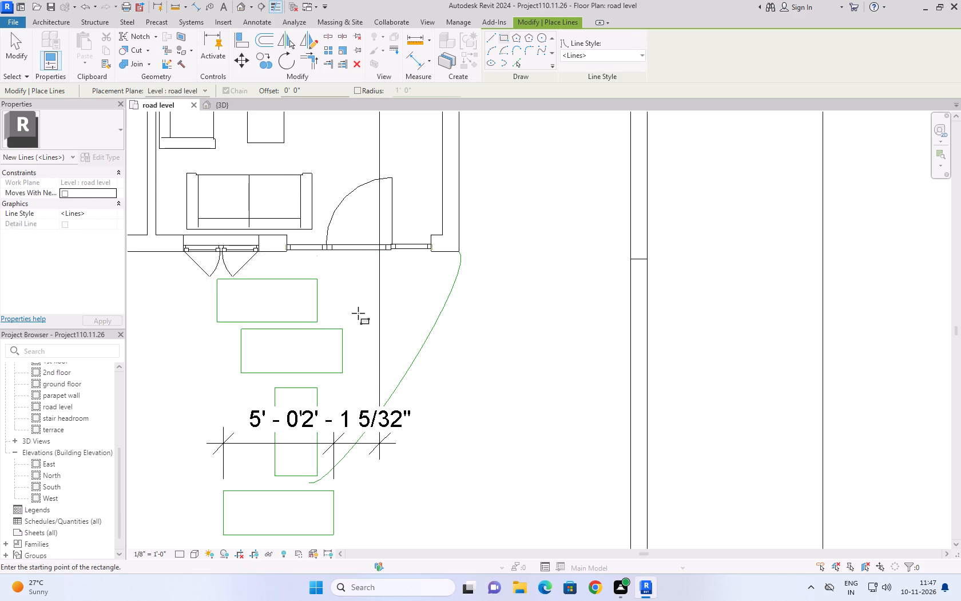
key("Escape")
Delete the permanent dimension string running across the garden rectangles.
scroll(367, 448, "down", 1)
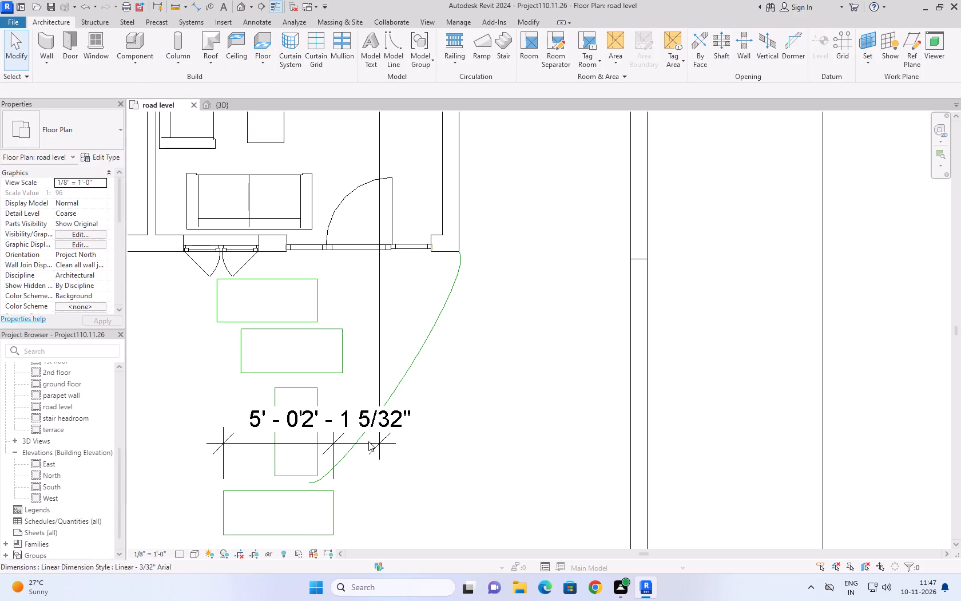
scroll(368, 441, "down", 4)
scroll(391, 397, "down", 2)
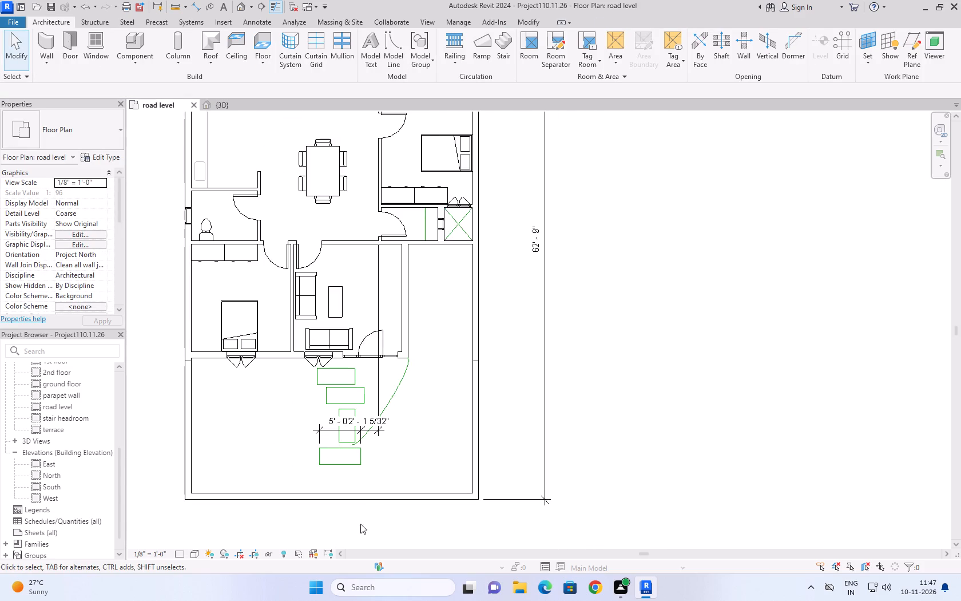
scroll(352, 529, "up", 4)
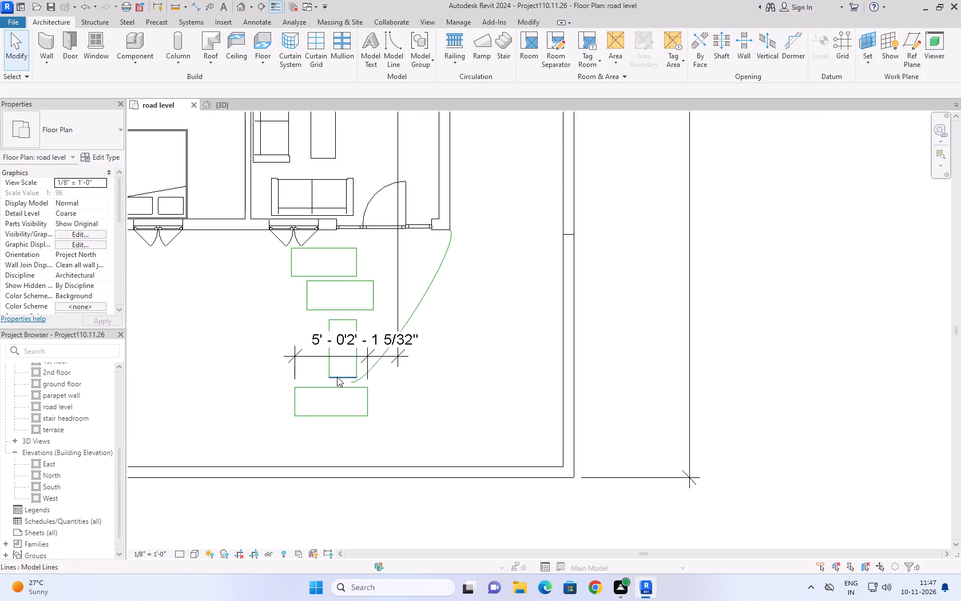
left_click(383, 338)
key("Delete")
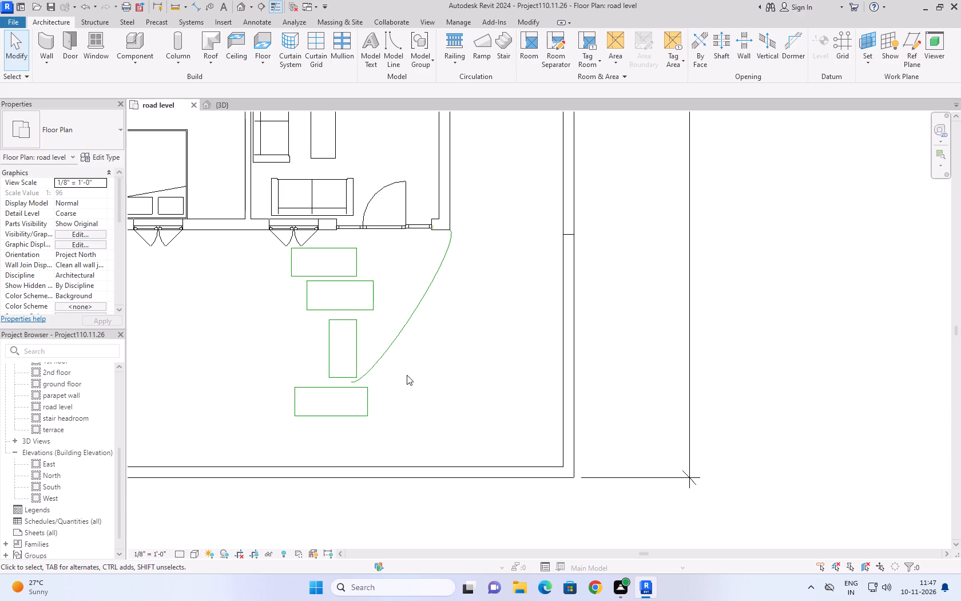
Reshape the partial ellipse by moving its lower axis end onto the nearest corner of the 5'-0" rectangle.
left_click(374, 364)
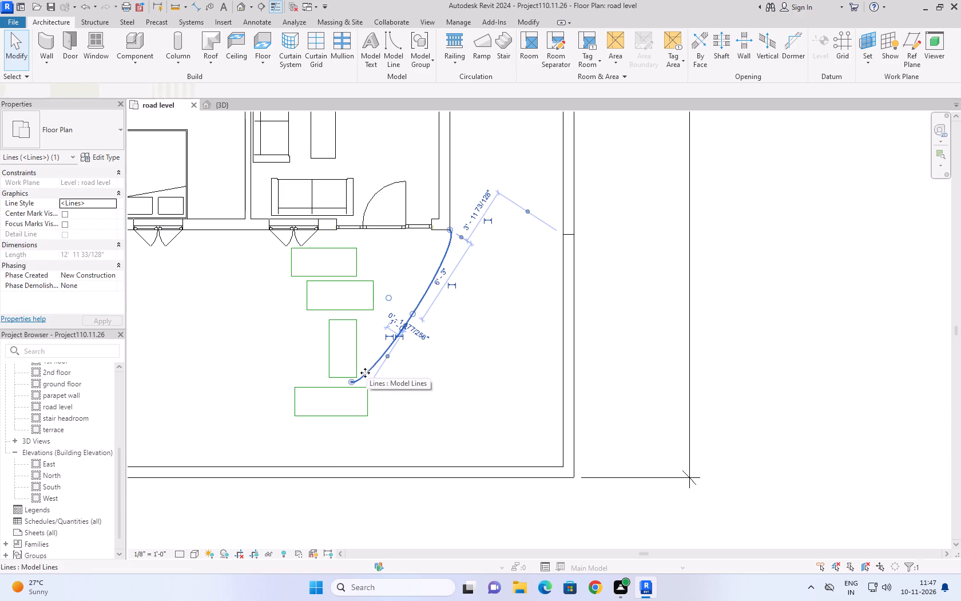
left_click_drag(349, 380, 368, 390)
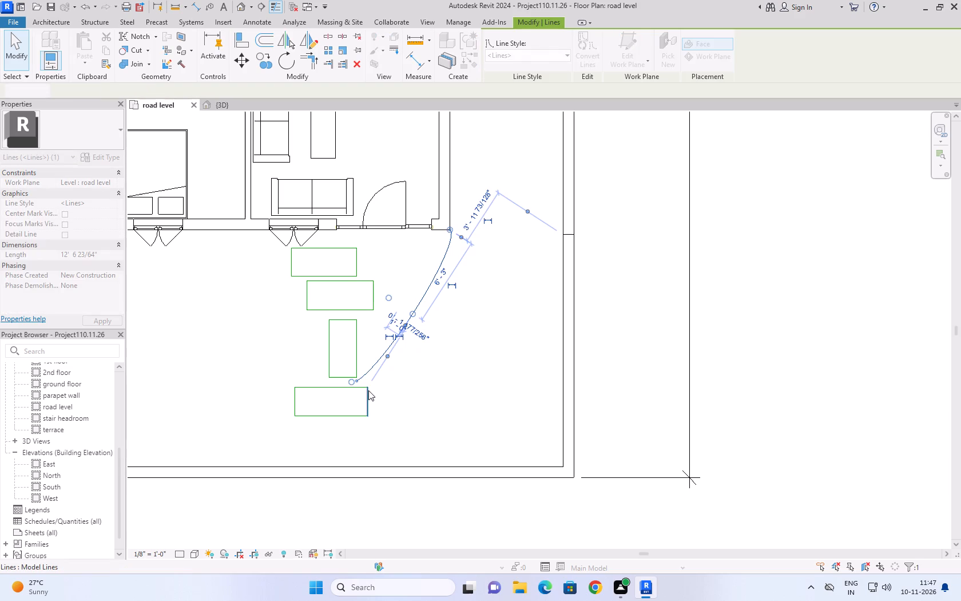
key("Escape")
left_click(383, 357)
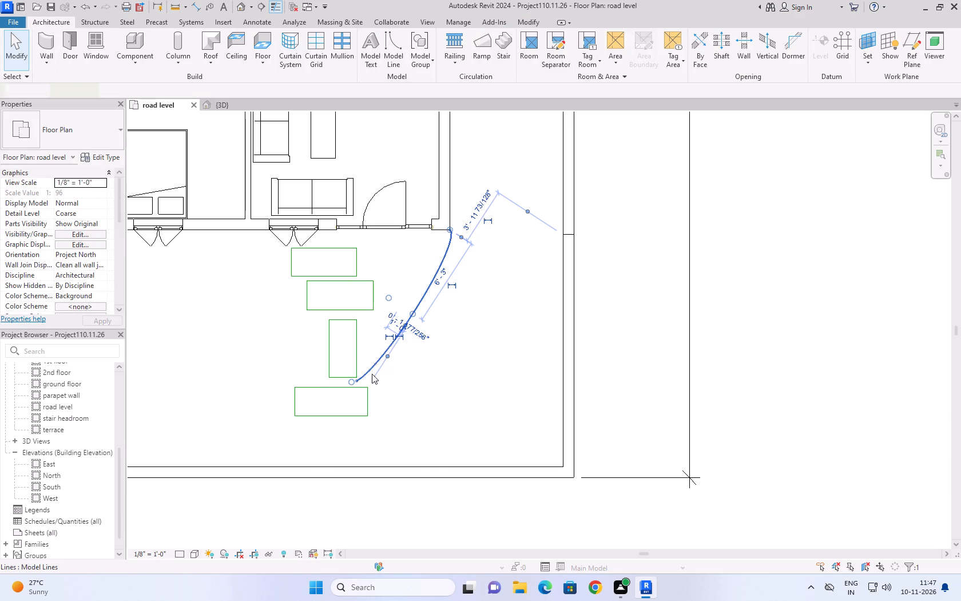
left_click_drag(355, 380, 368, 384)
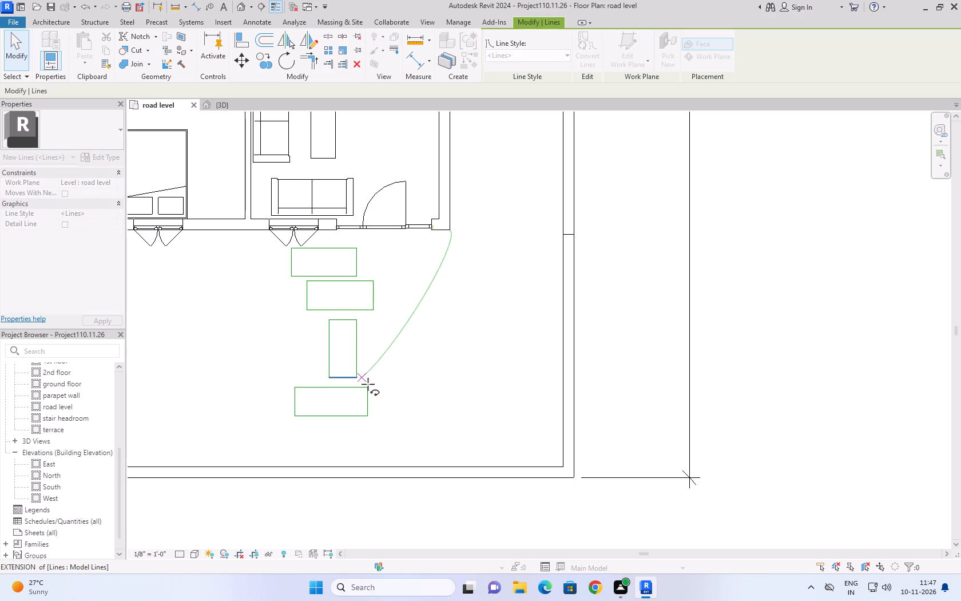
left_click_drag(368, 384, 368, 388)
left_click(409, 388)
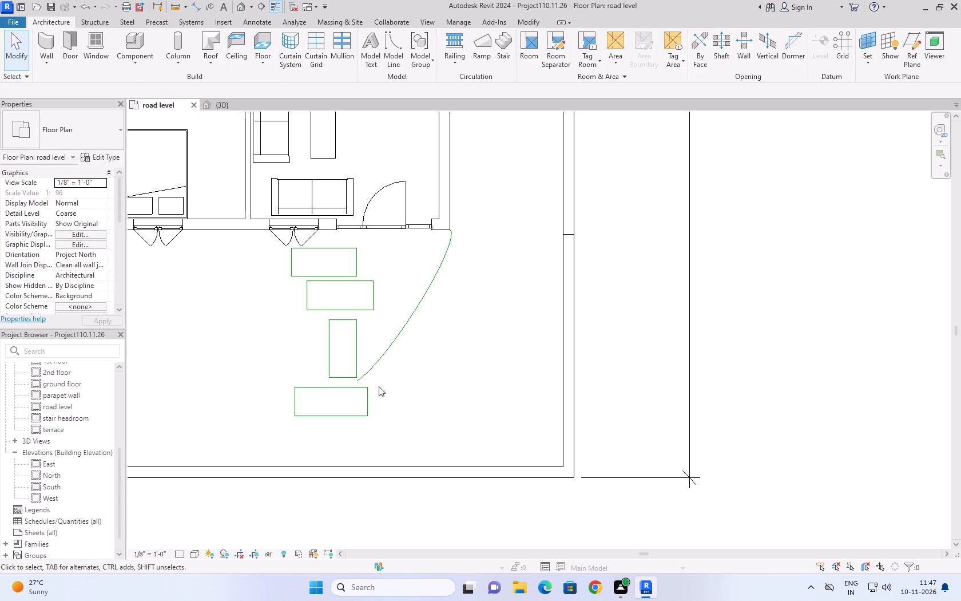
left_click(369, 373)
left_click_drag(351, 381, 367, 385)
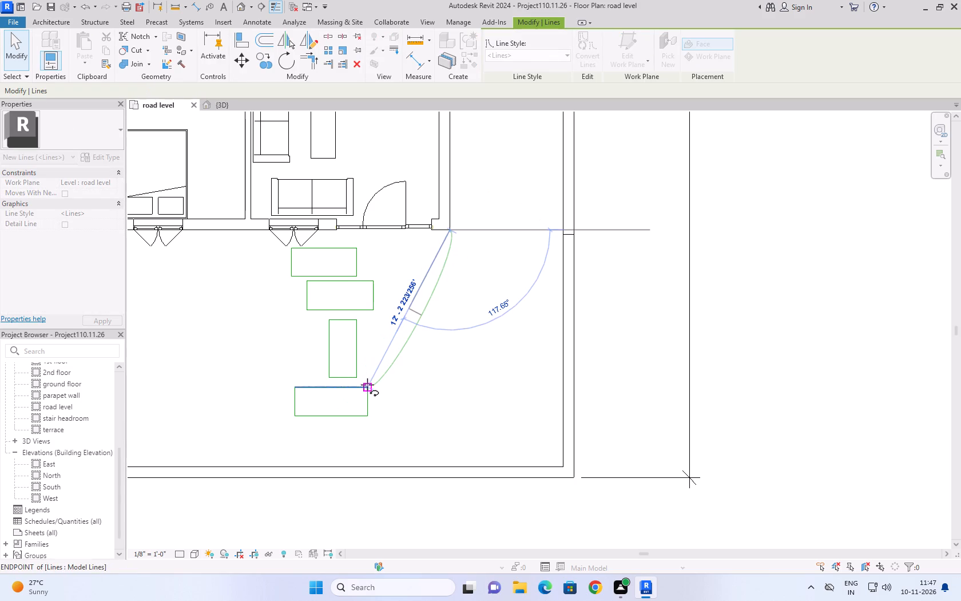
left_click_drag(367, 385, 367, 386)
left_click(436, 398)
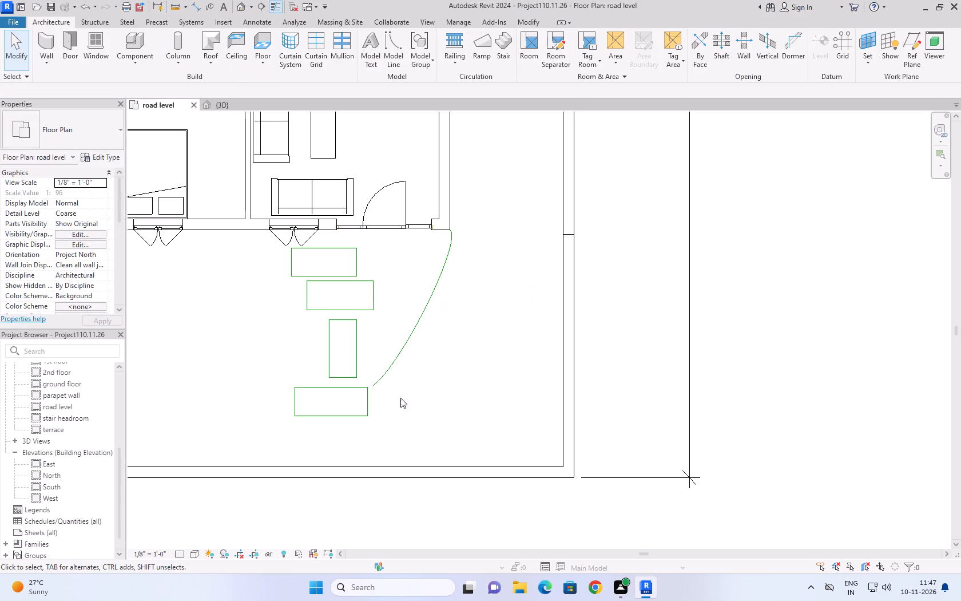
Extend the free end of the curved line to meet the near upper corner of the 5'-0" rectangle.
left_click(379, 382)
scroll(379, 390, "up", 6)
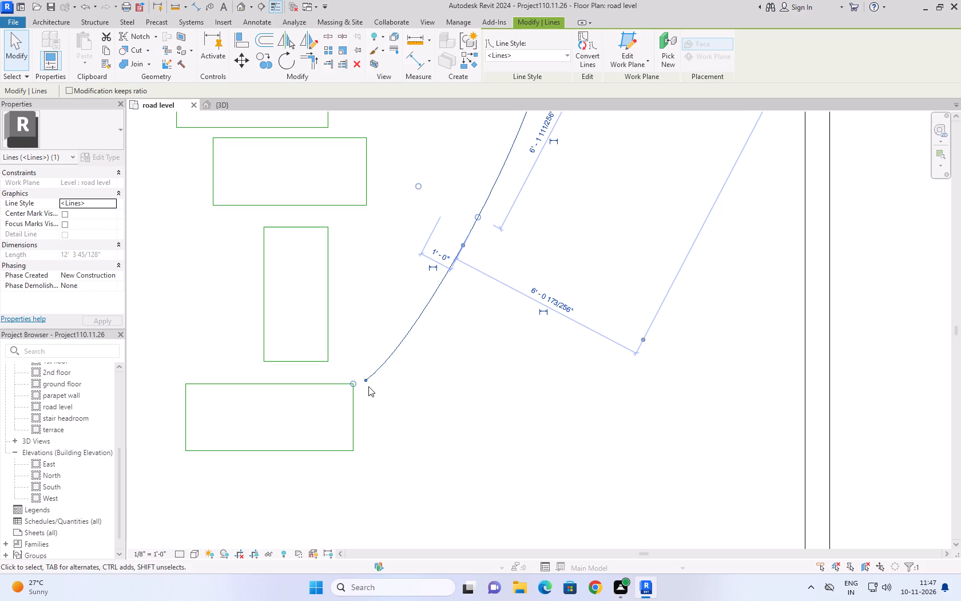
left_click_drag(365, 382, 355, 385)
left_click(416, 405)
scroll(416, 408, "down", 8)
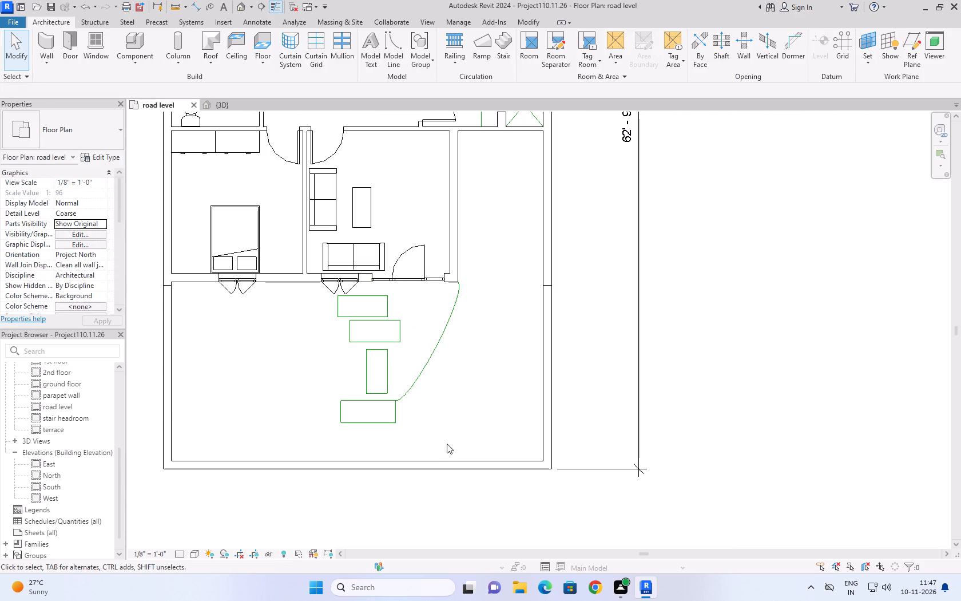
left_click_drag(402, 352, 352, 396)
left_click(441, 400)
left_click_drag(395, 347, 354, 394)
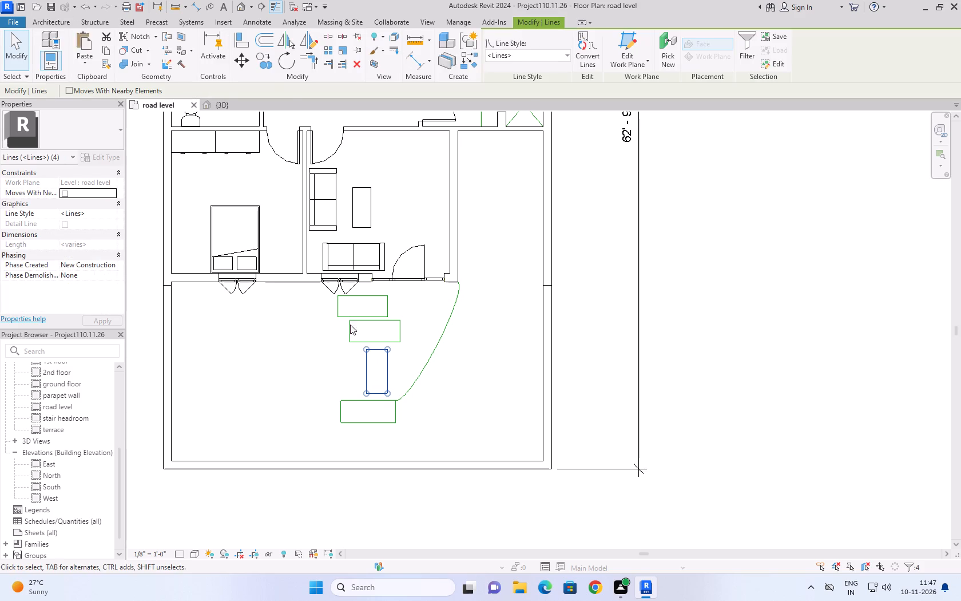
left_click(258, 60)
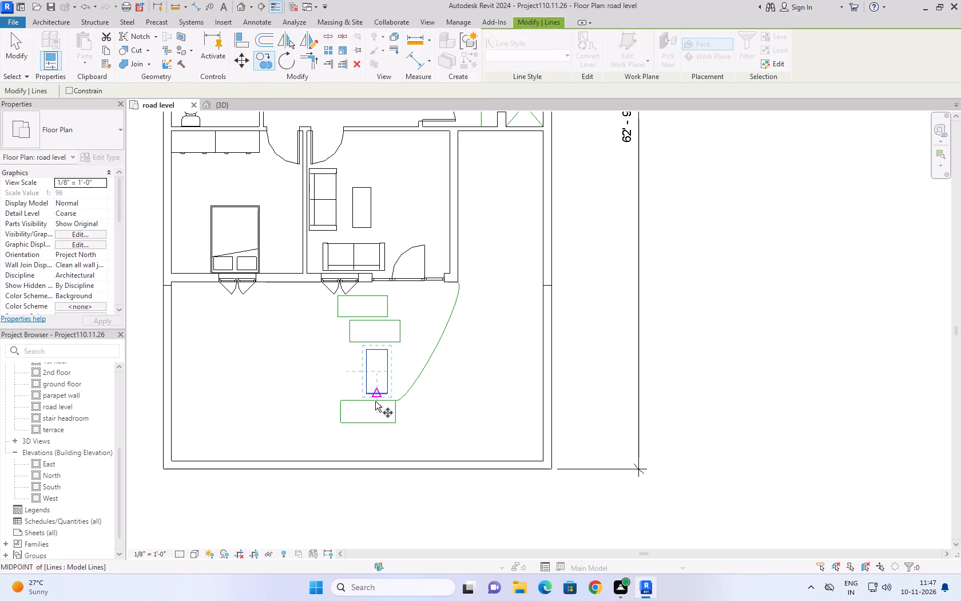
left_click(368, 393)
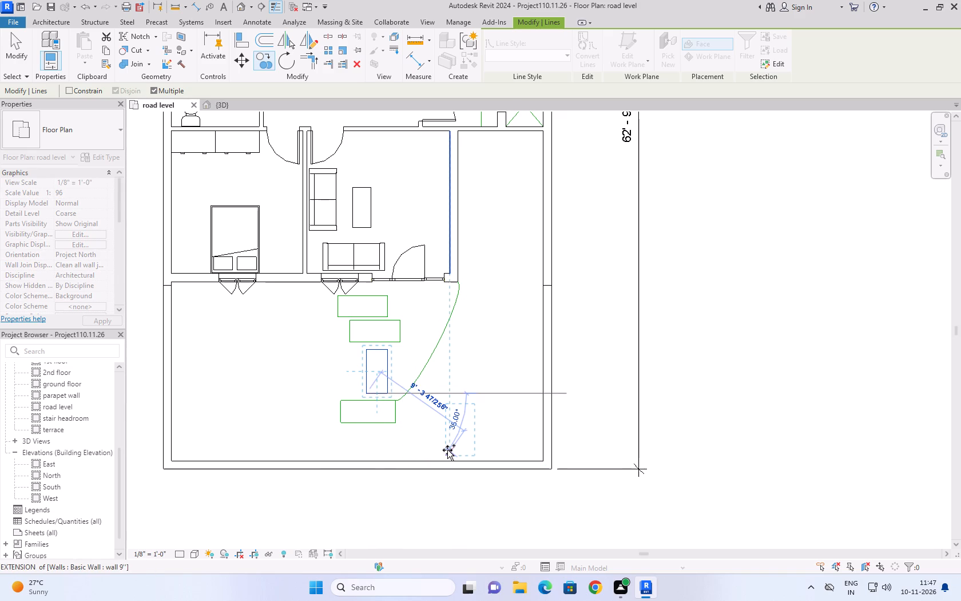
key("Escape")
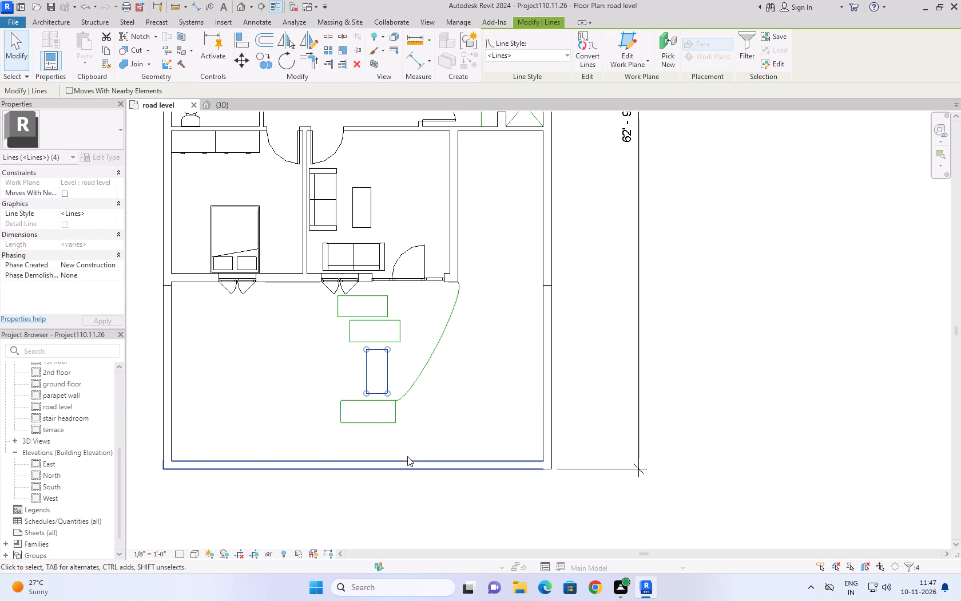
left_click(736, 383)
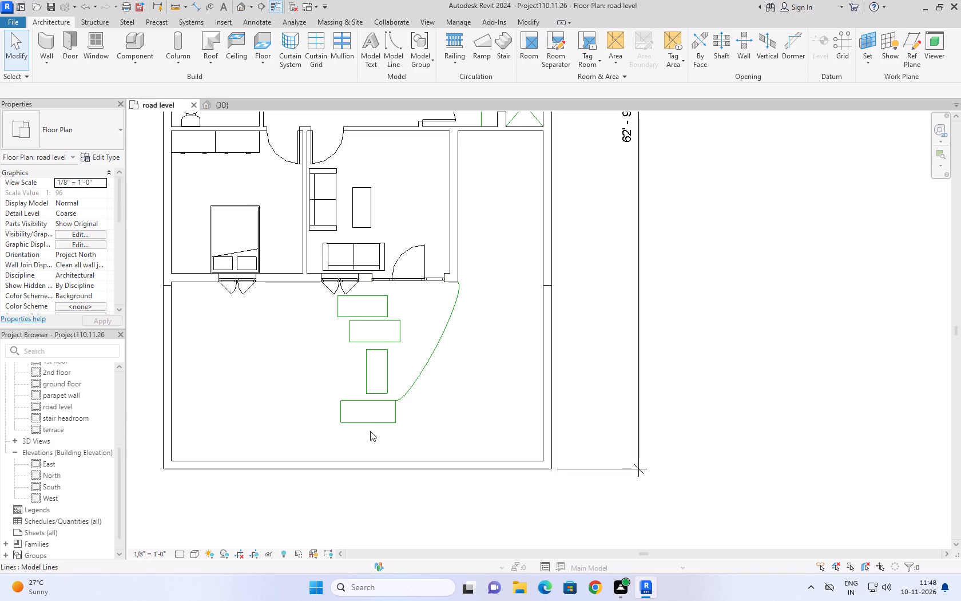
Draw a fifth model-line rectangle, about 6'-6" wide by 2'-6" deep, between the 5'-0" rectangle and the front boundary wall.
type("li")
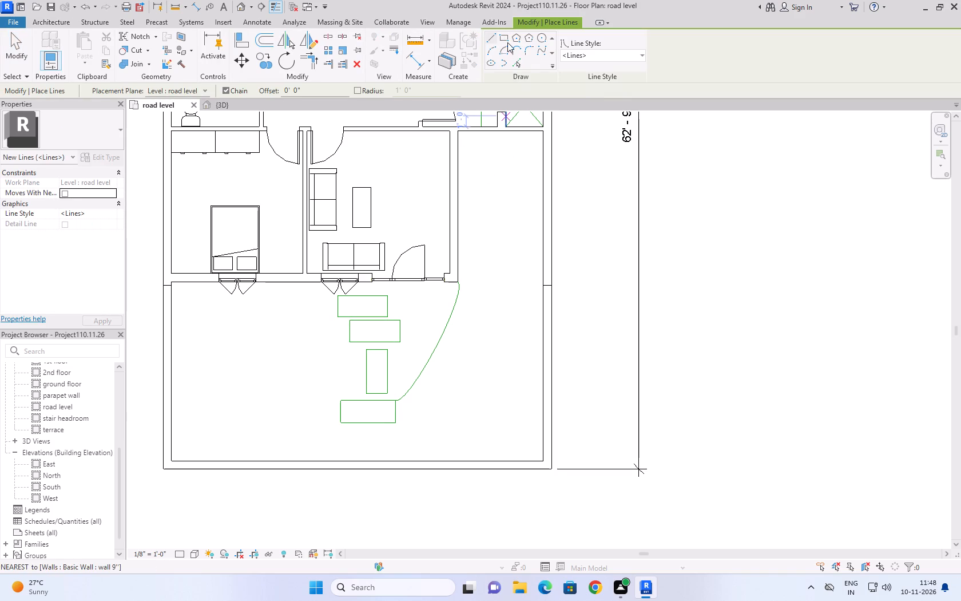
left_click(507, 40)
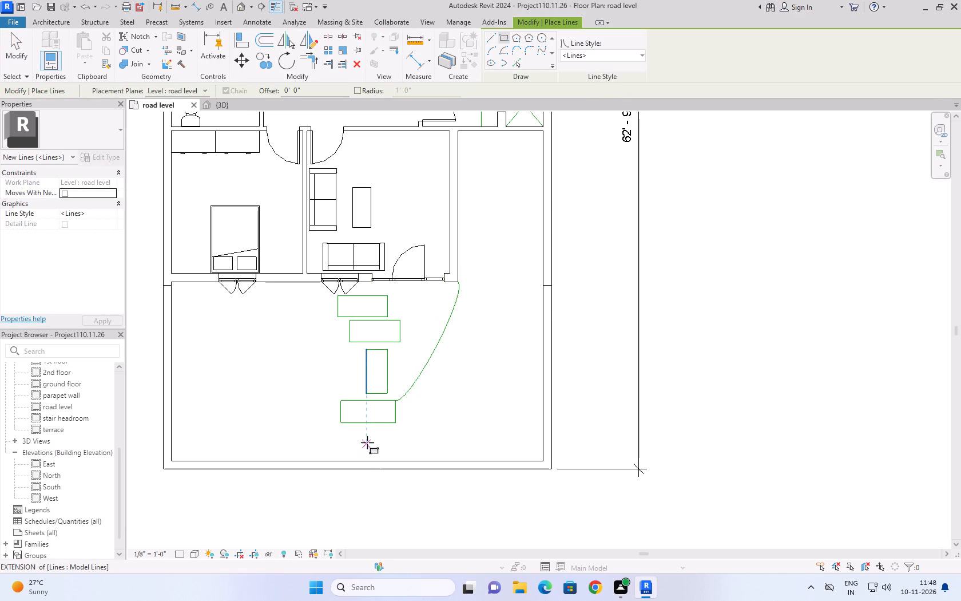
left_click(367, 430)
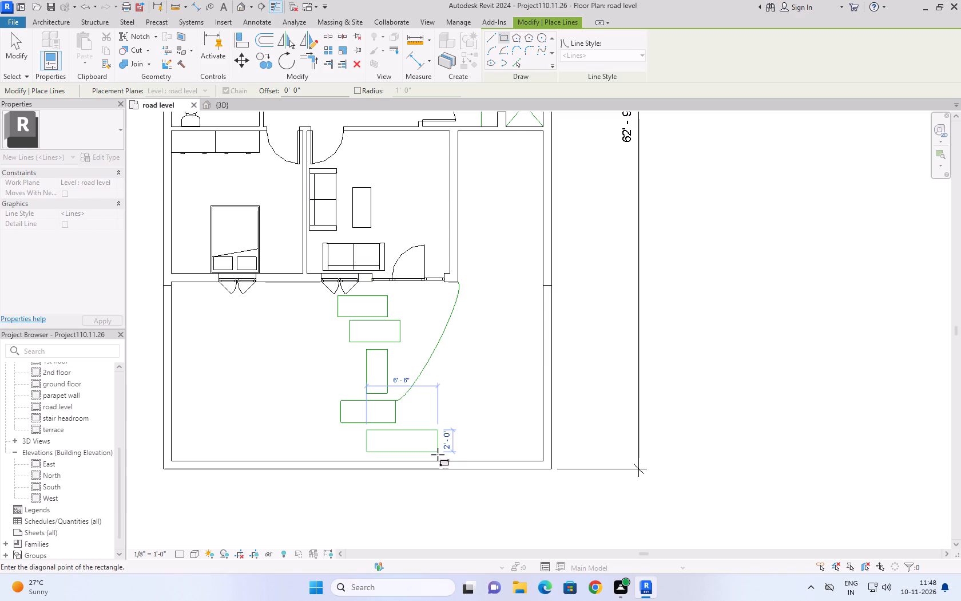
left_click(438, 456)
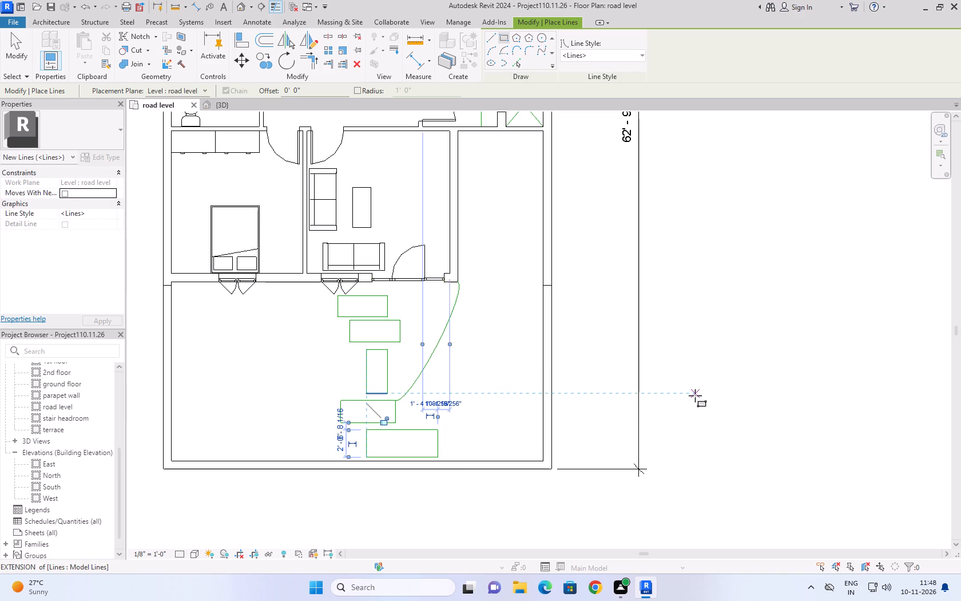
key("Escape")
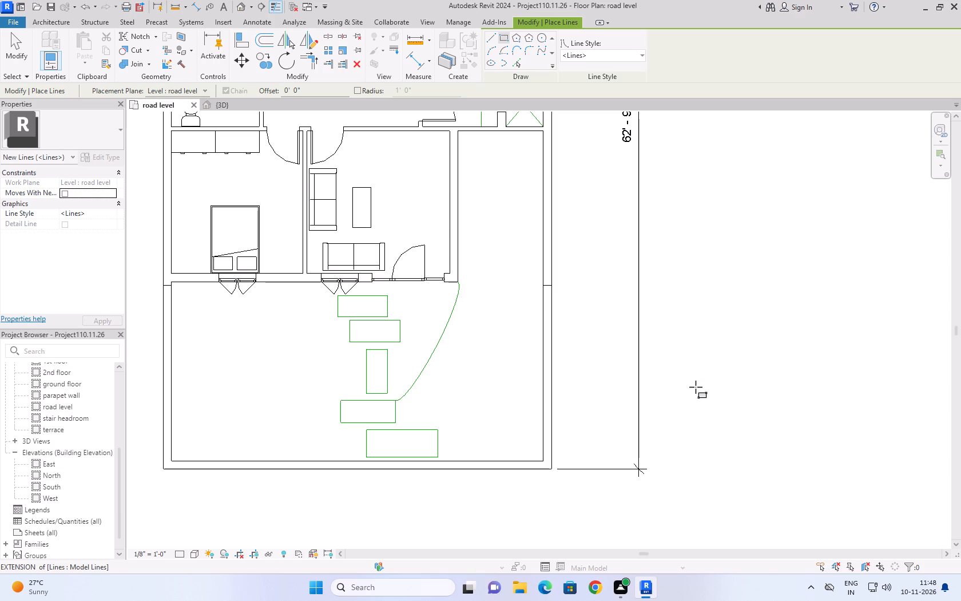
Save the project.
scroll(696, 387, "down", 3)
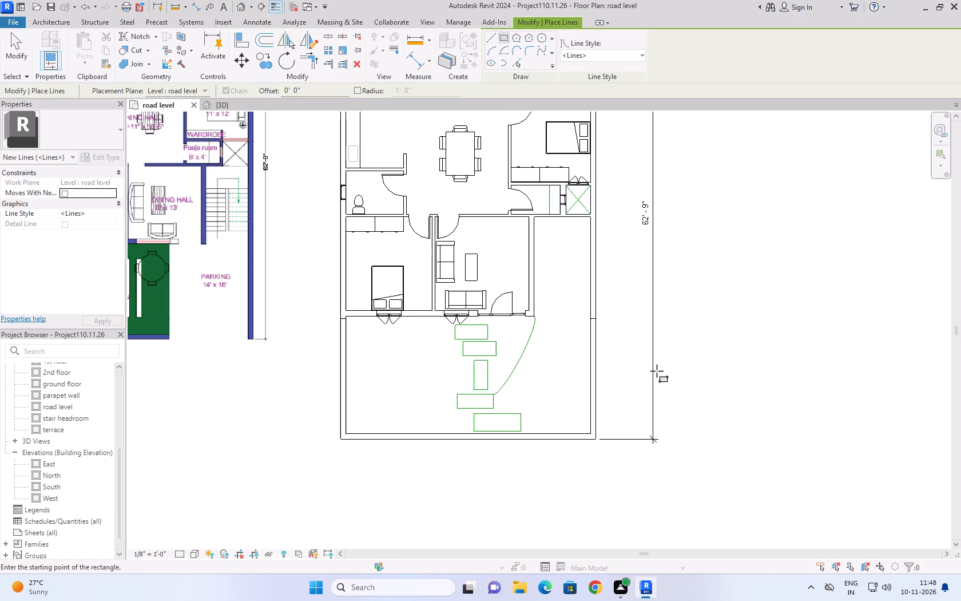
scroll(599, 444, "up", 2)
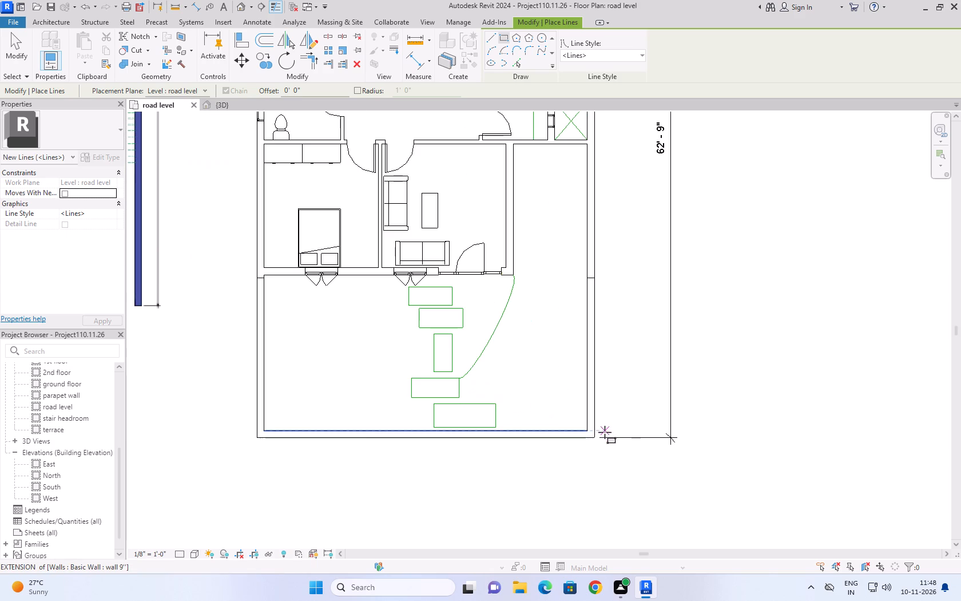
key("ctrl+s")
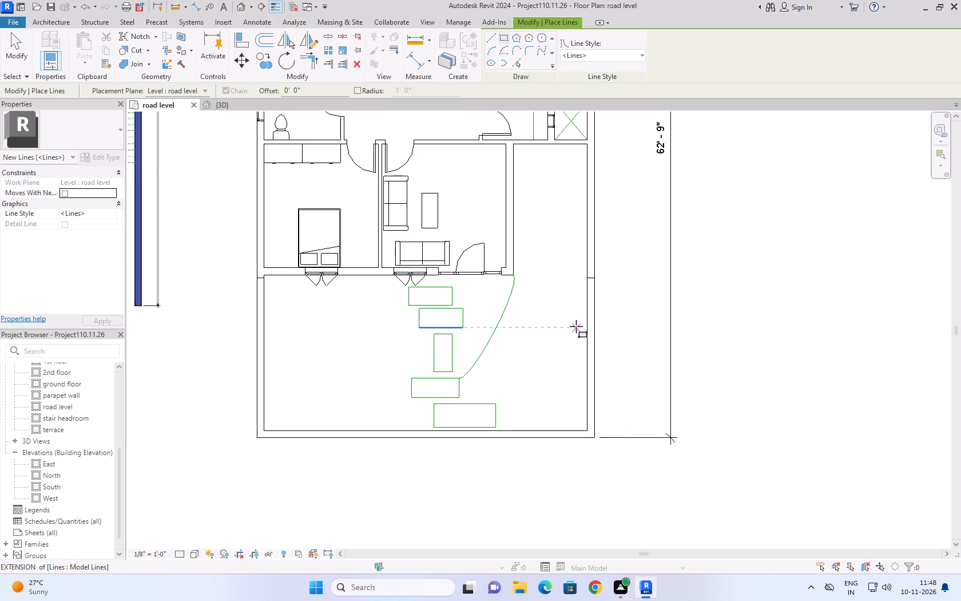
Draw model lines outside the entrance: a horizontal one about 6'-0" long to the curved edge and a 7" perpendicular return at its other end.
left_click(494, 37)
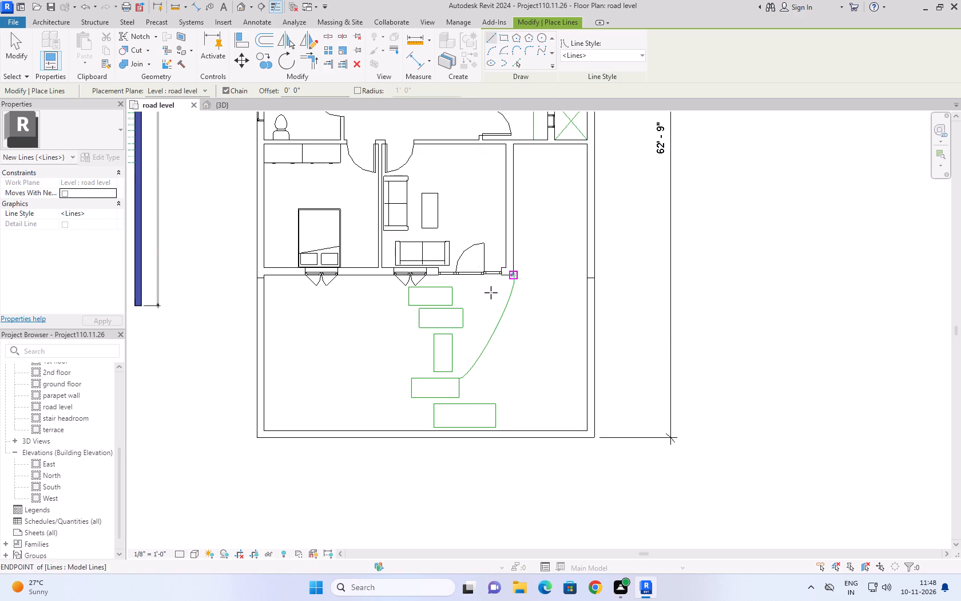
scroll(456, 287, "up", 2)
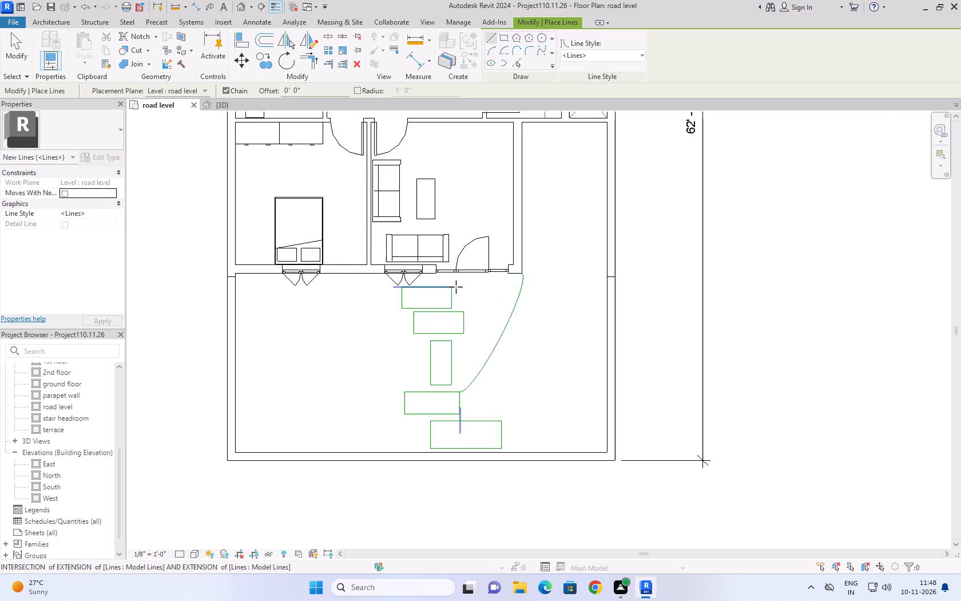
scroll(456, 287, "up", 8)
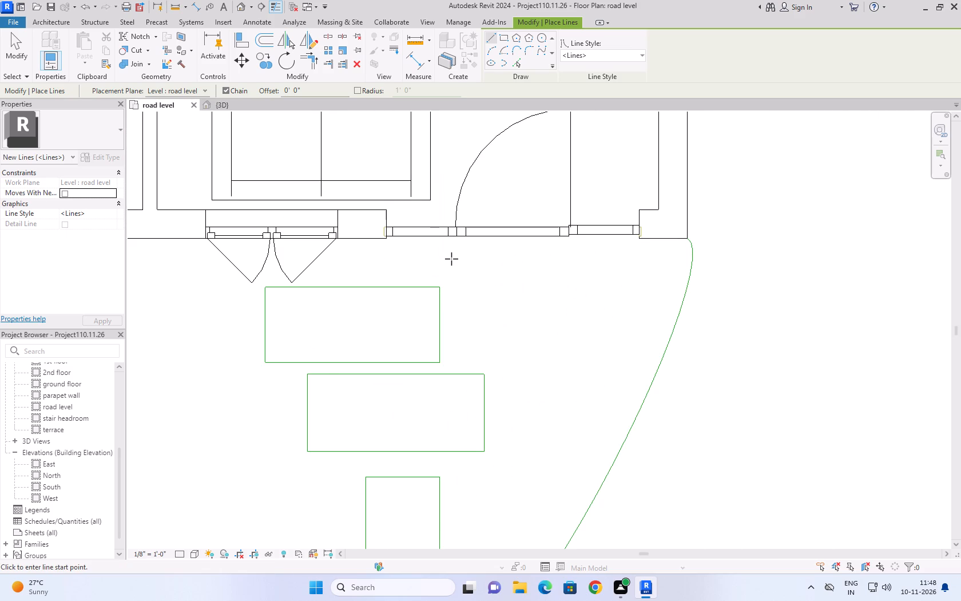
scroll(472, 305, "down", 2)
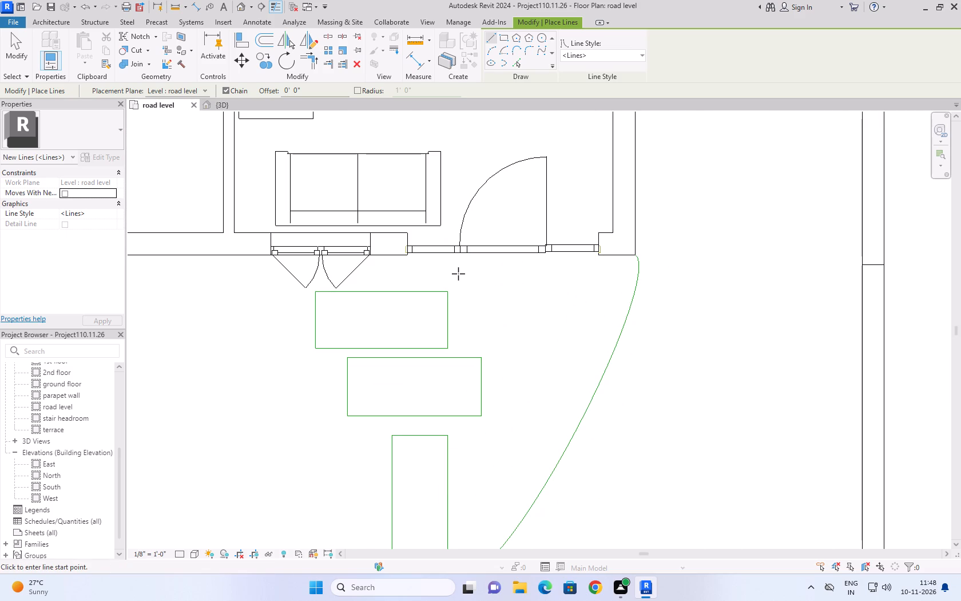
left_click(458, 274)
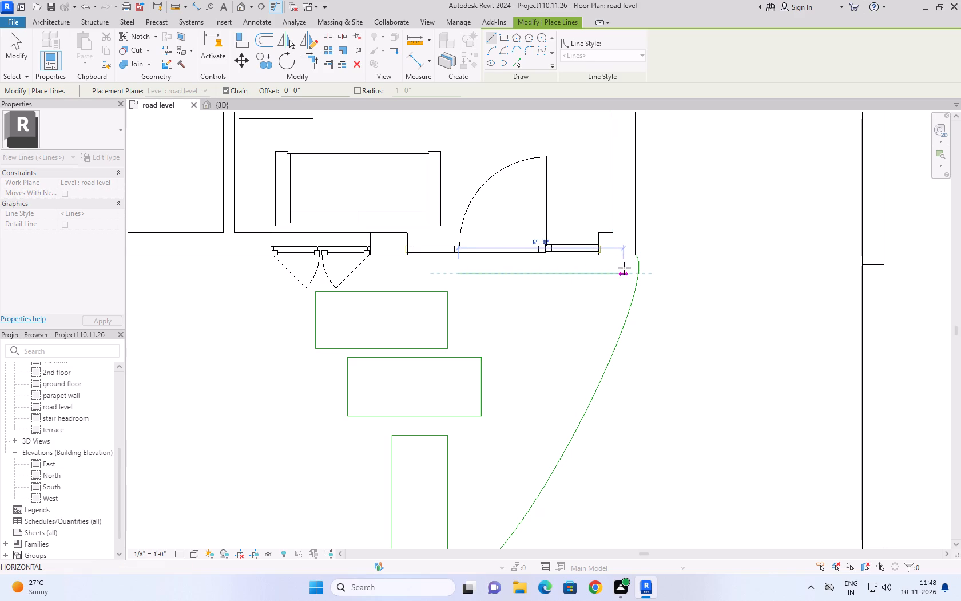
left_click(639, 270)
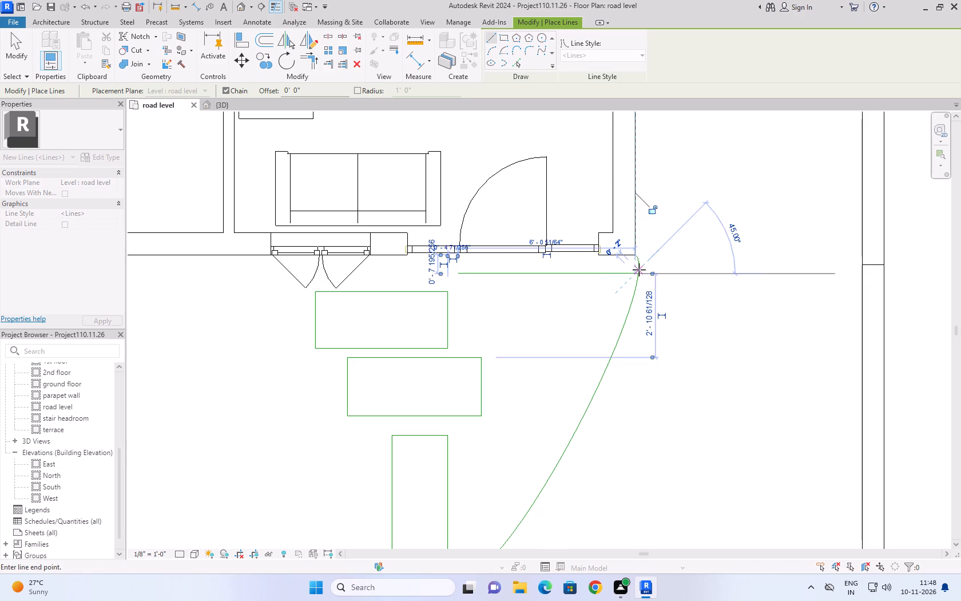
key("Escape")
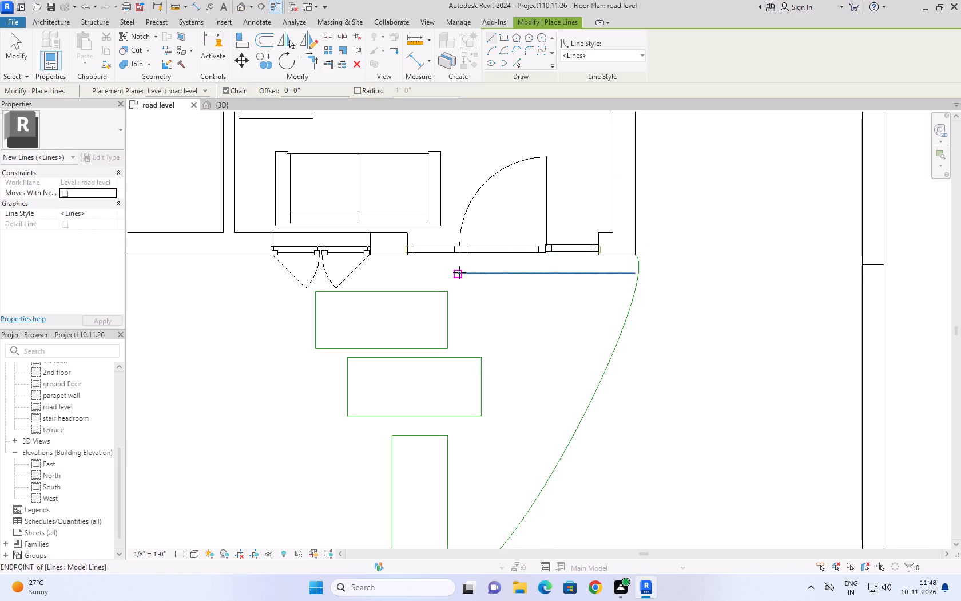
left_click(459, 272)
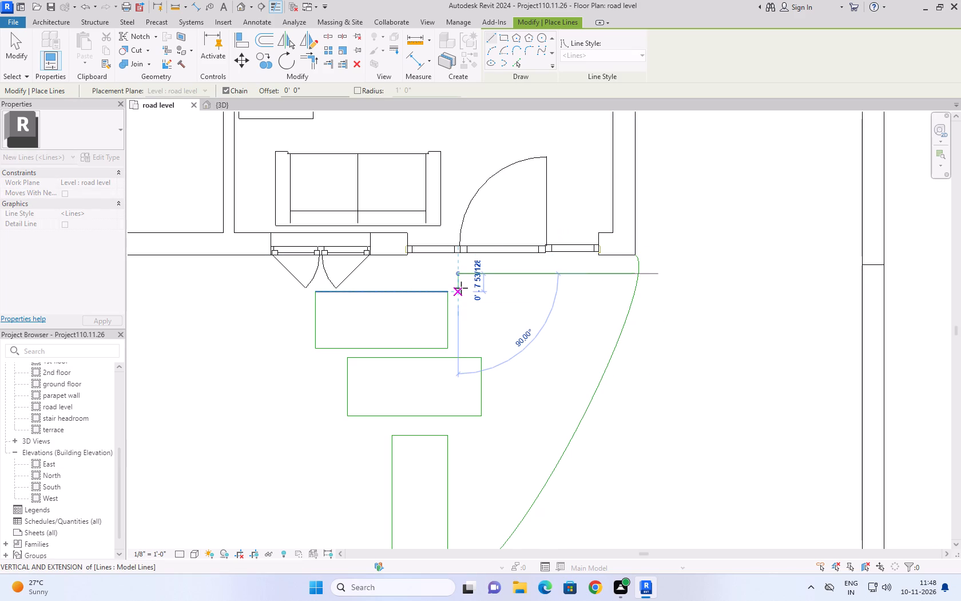
left_click(461, 288)
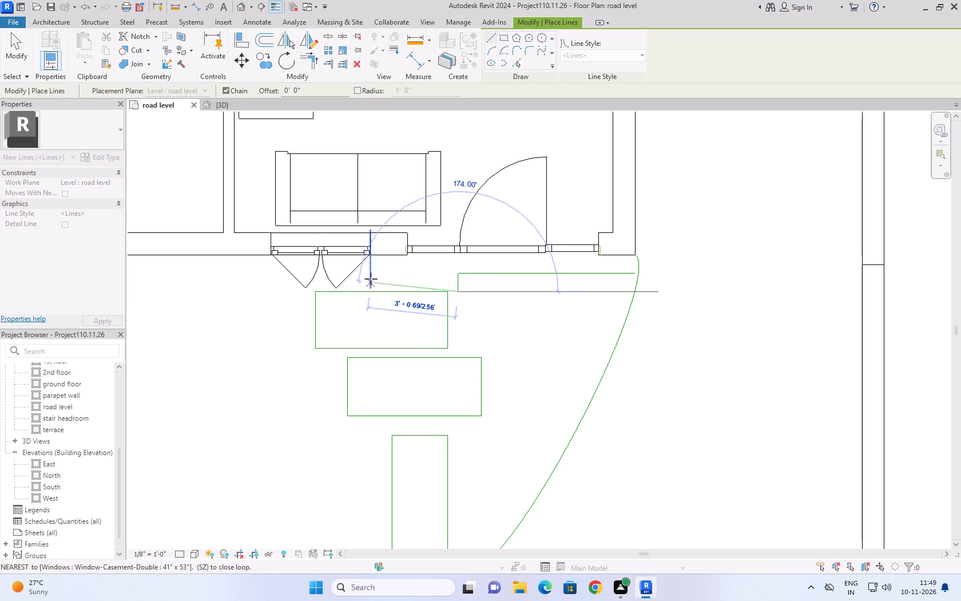
key("Escape")
key("Escape")
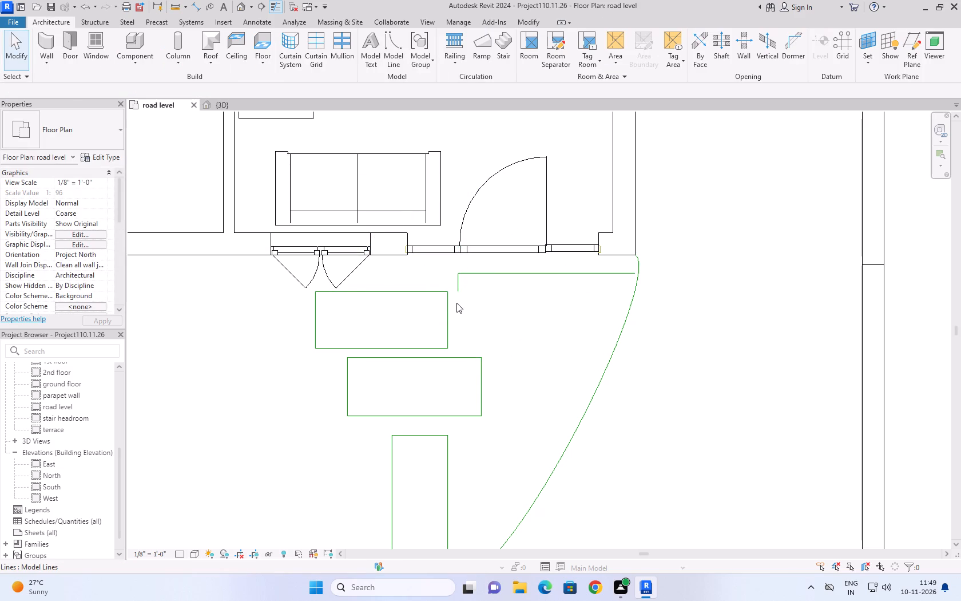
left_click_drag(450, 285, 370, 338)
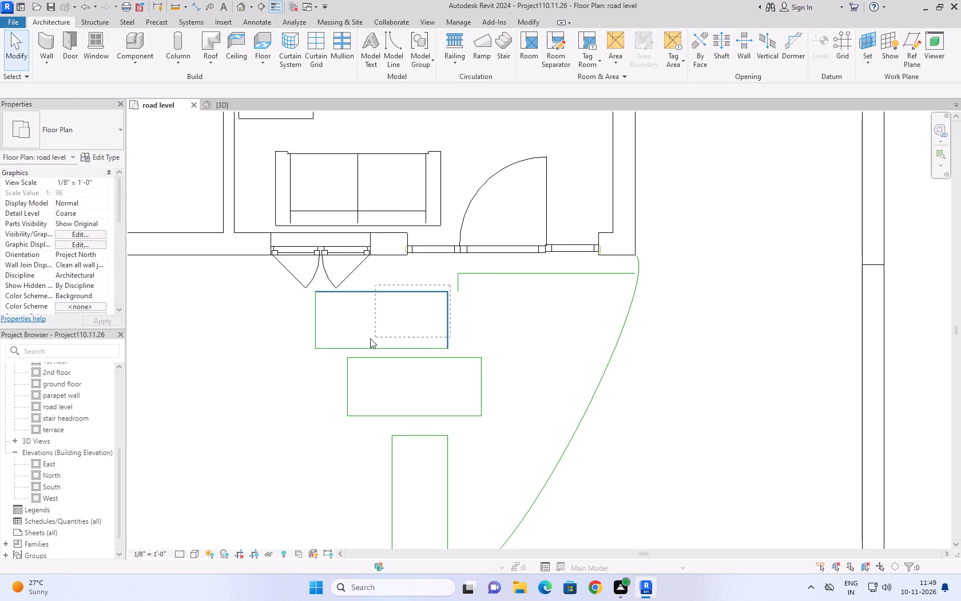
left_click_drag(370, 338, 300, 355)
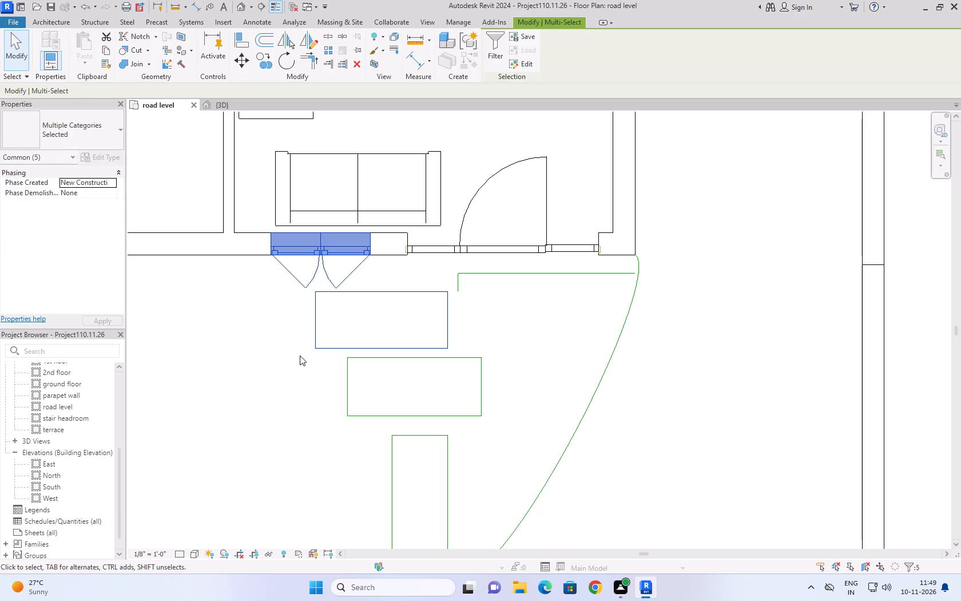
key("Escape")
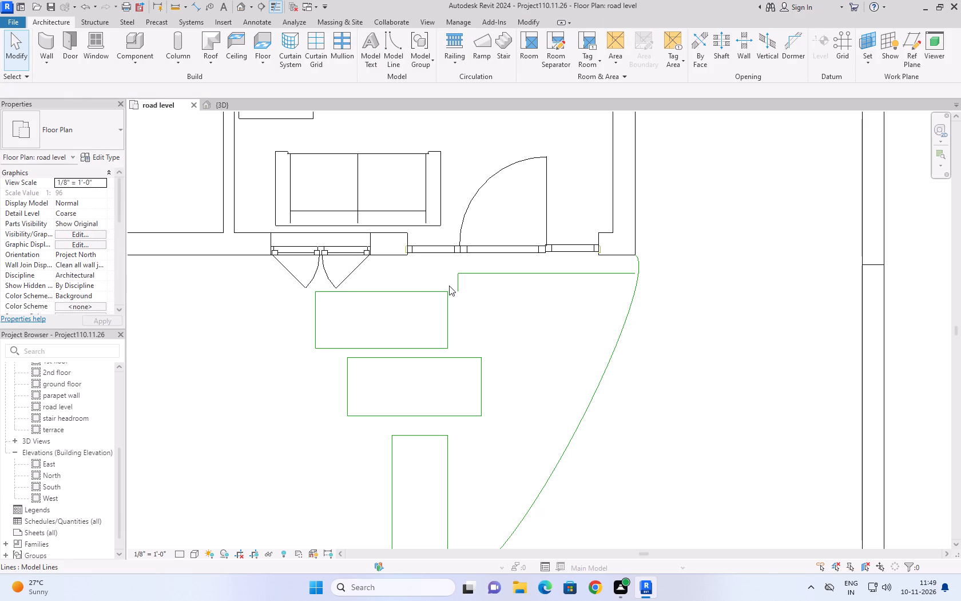
Nudge the stepping-stone rectangle nearest the building slightly away from the facade, toward the second rectangle.
left_click_drag(452, 289, 375, 351)
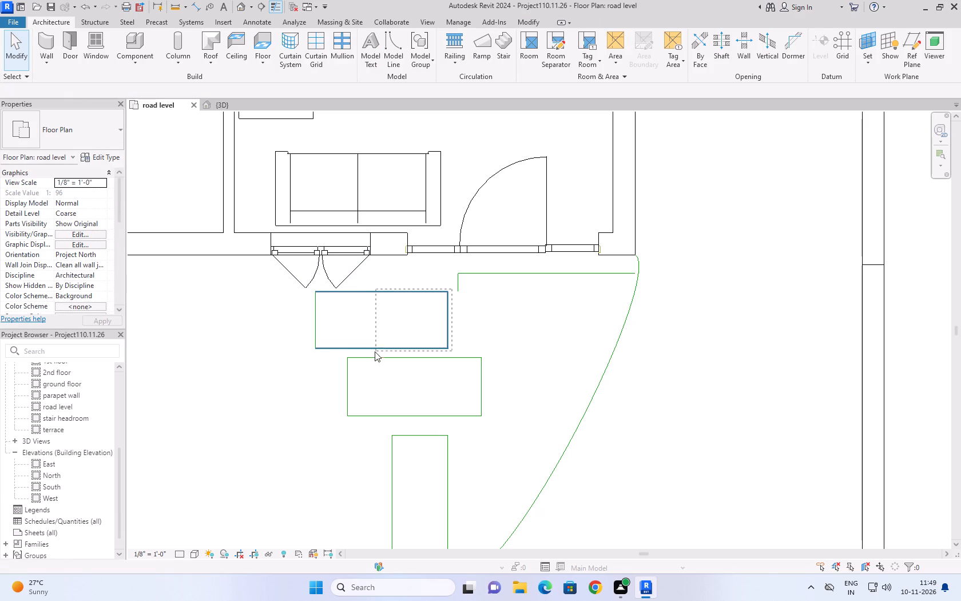
left_click_drag(375, 351, 307, 354)
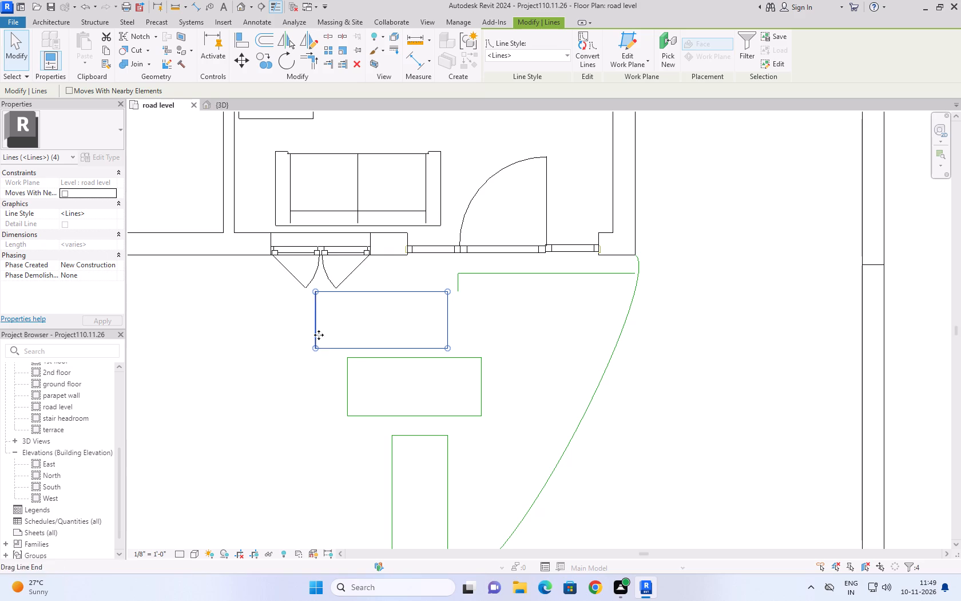
left_click(268, 62)
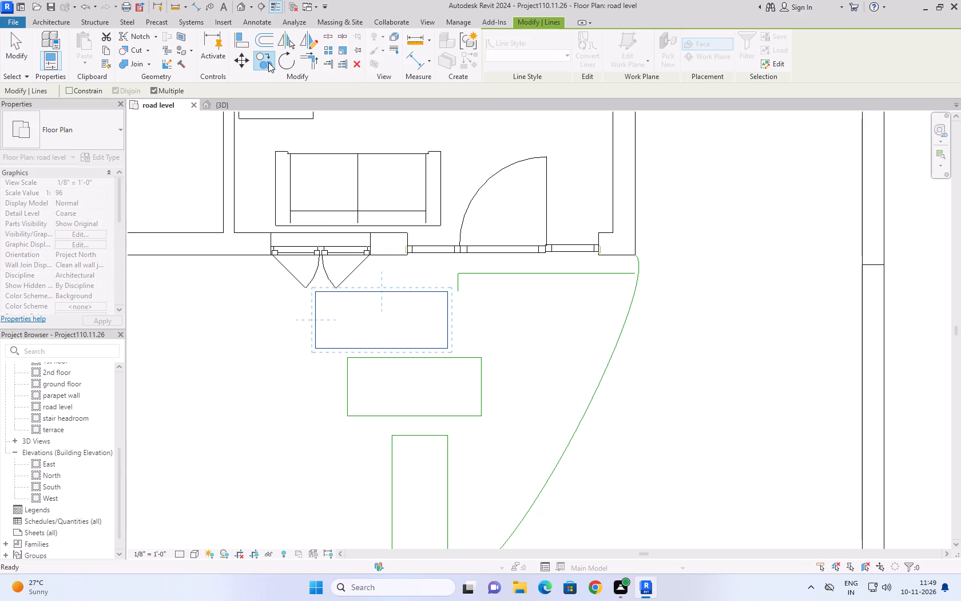
left_click(268, 62)
left_click(251, 58)
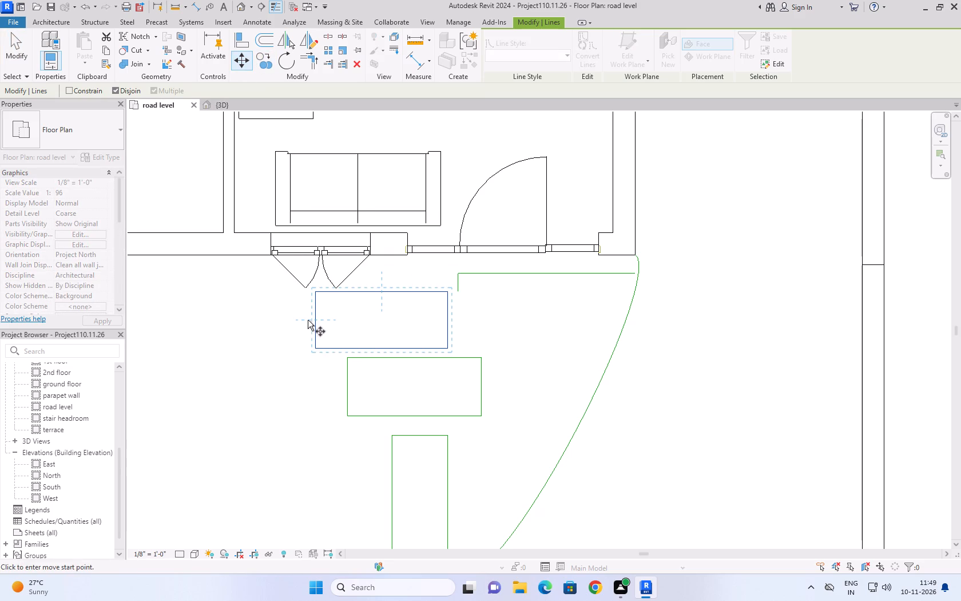
left_click(313, 347)
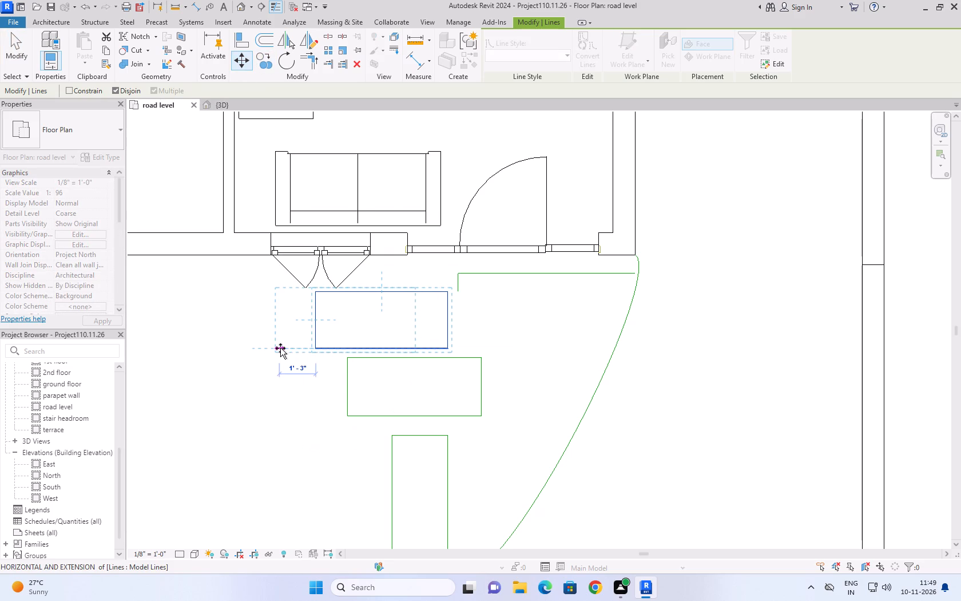
scroll(245, 384, "down", 3)
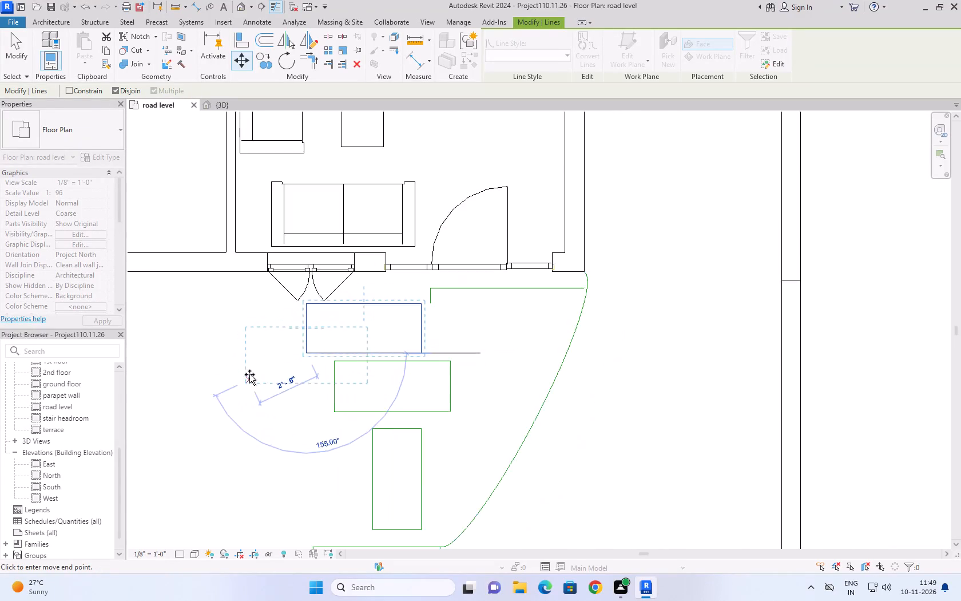
scroll(249, 374, "down", 5)
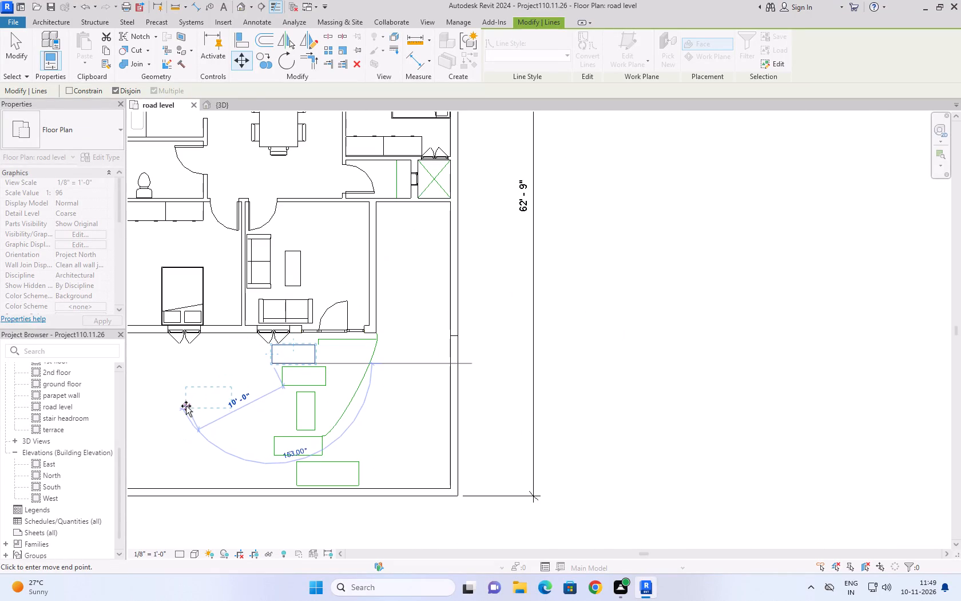
key("Escape")
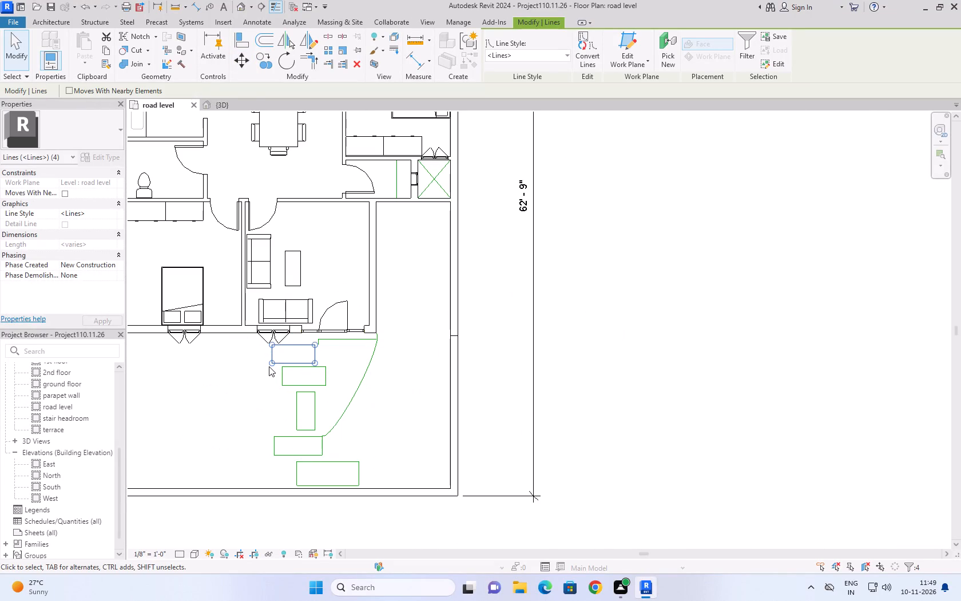
key("Down")
key("Up")
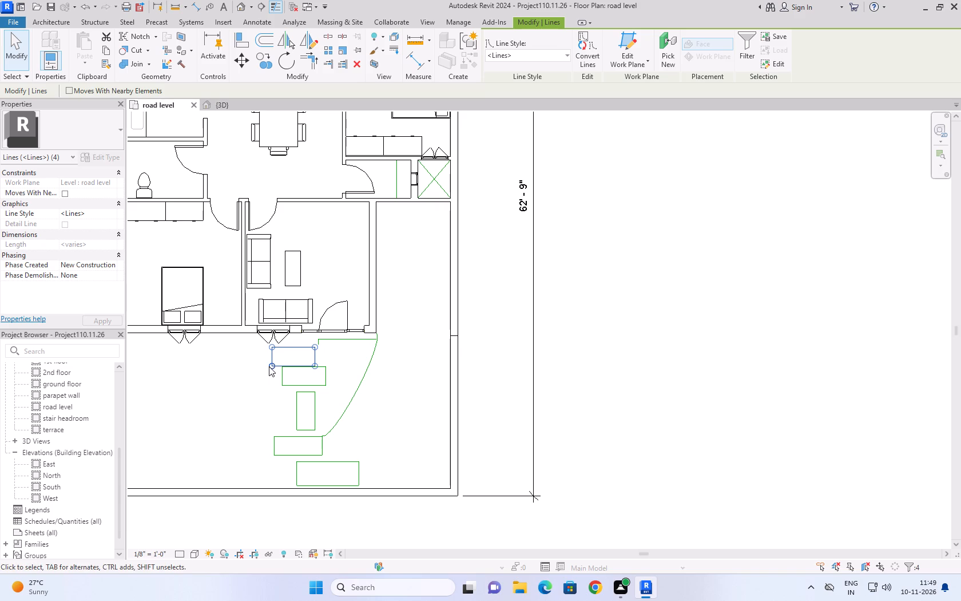
key("Down")
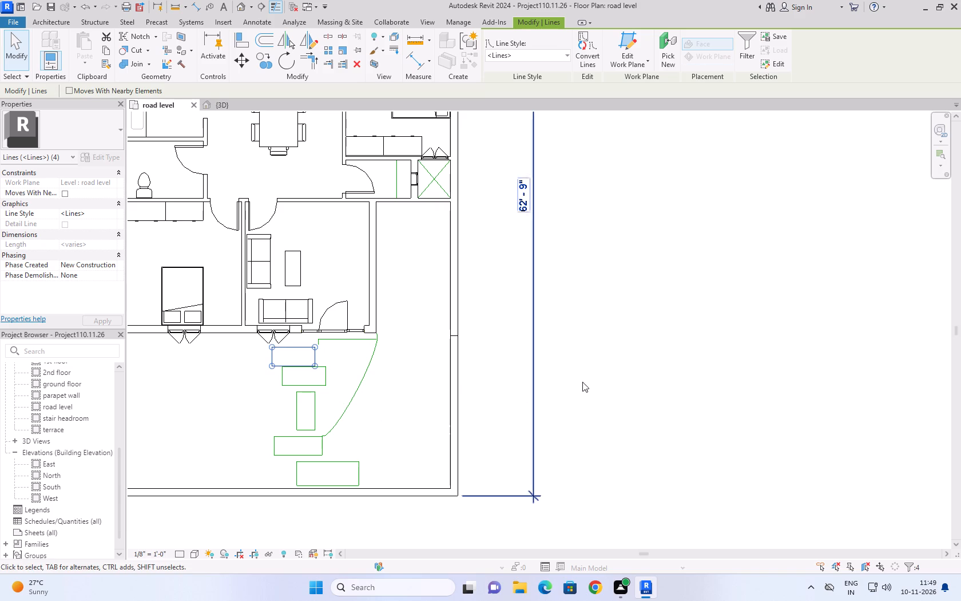
left_click(603, 370)
Nudge the second stepping-stone rectangle toward the upright third rectangle to open a gap below the first one.
scroll(321, 357, "up", 8)
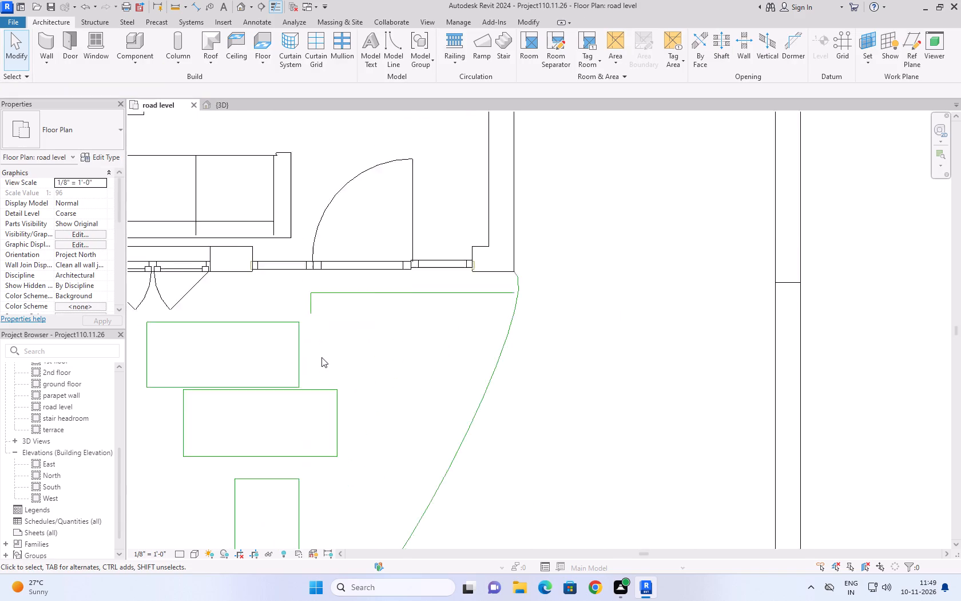
scroll(321, 357, "up", 2)
left_click_drag(391, 401, 267, 474)
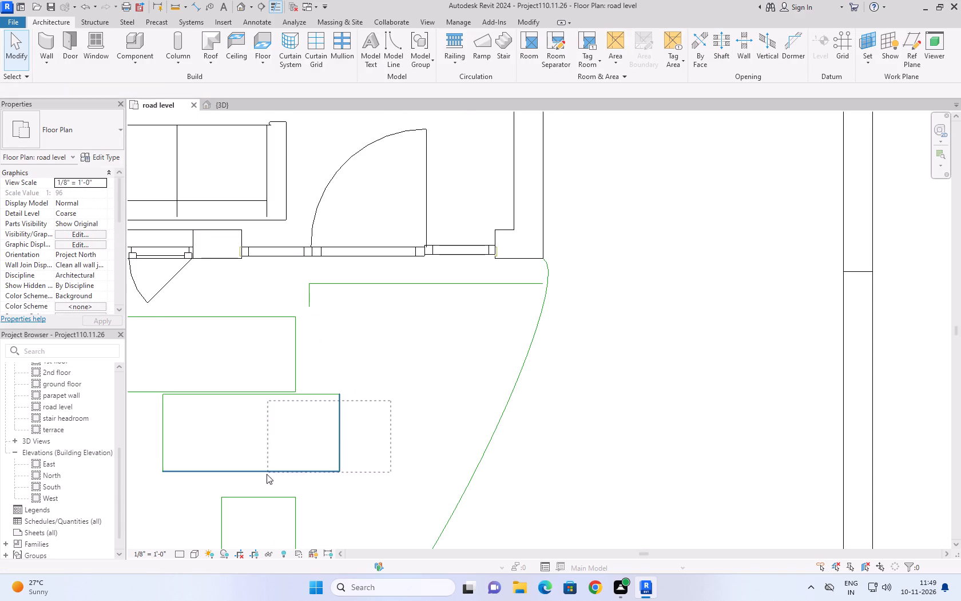
left_click_drag(267, 474, 149, 486)
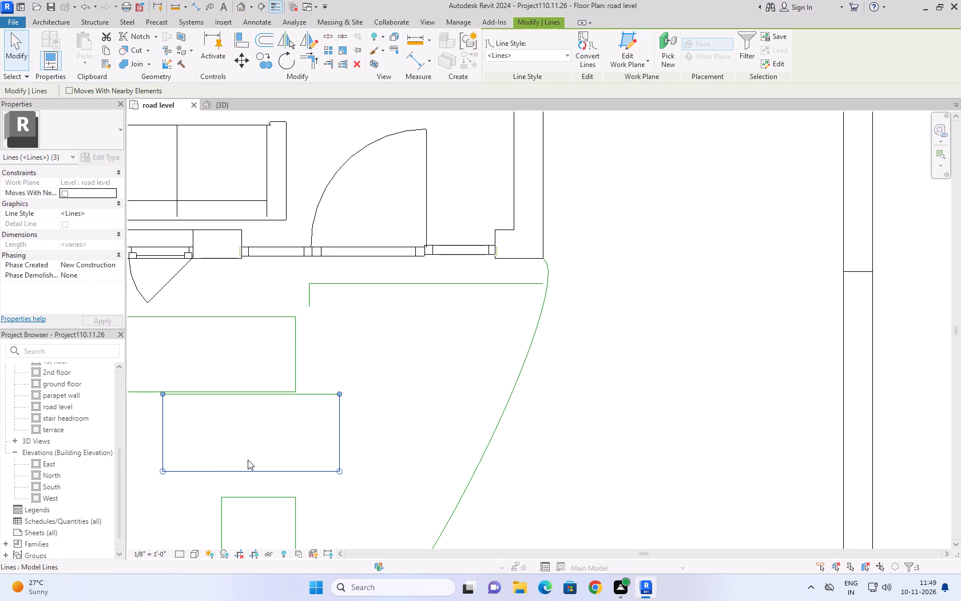
left_click(313, 396, "ctrl")
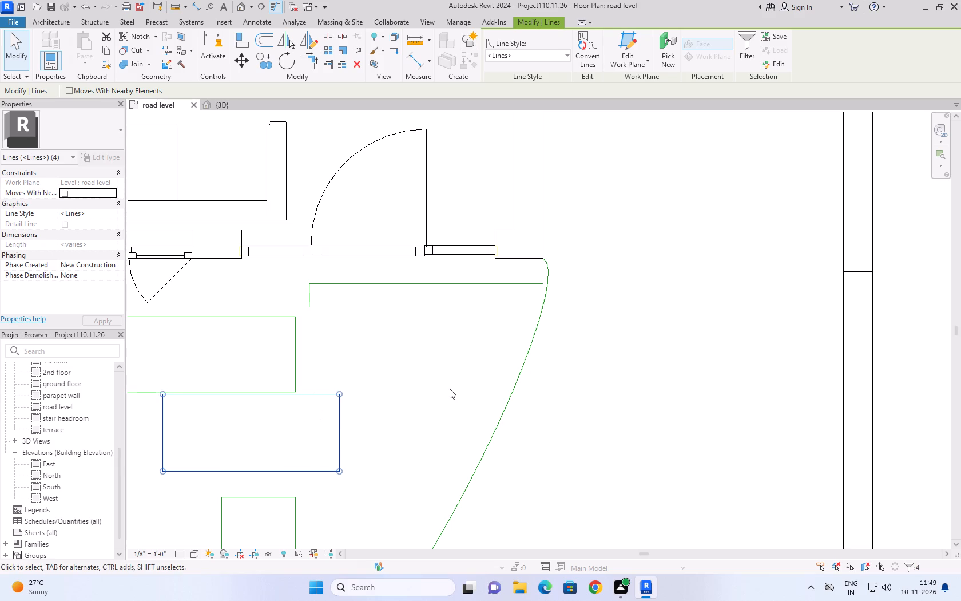
key("Down")
key("Down")
key("Down")
key("Down")
key("Down")
key("Down")
key("Down")
key("Down")
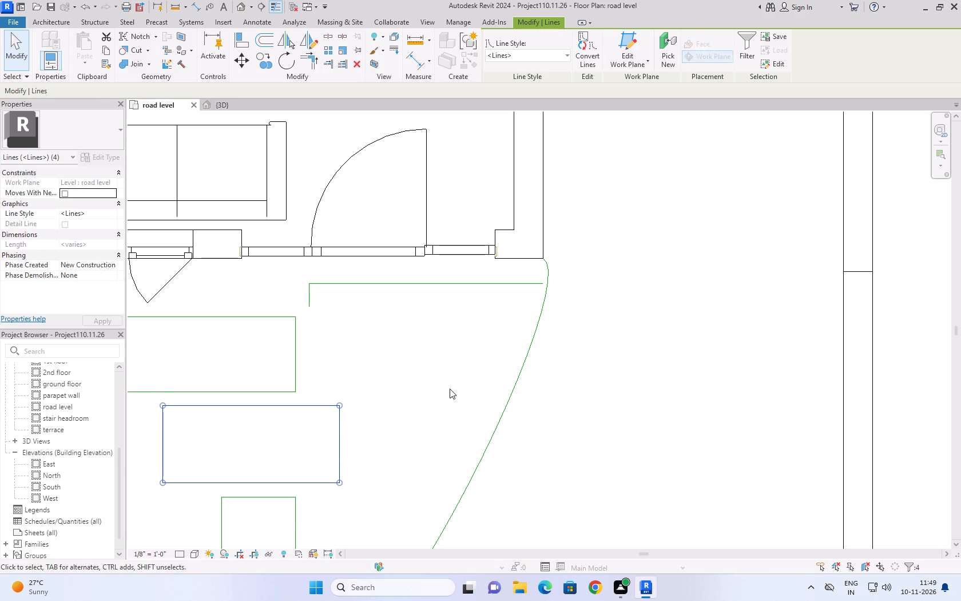
left_click(702, 341)
Draw chained model lines from the 7" return's free end: about 7'-4" along the facade, 1'-6" diagonally toward it, and 10'-0" parallel to it.
scroll(704, 332, "down", 4)
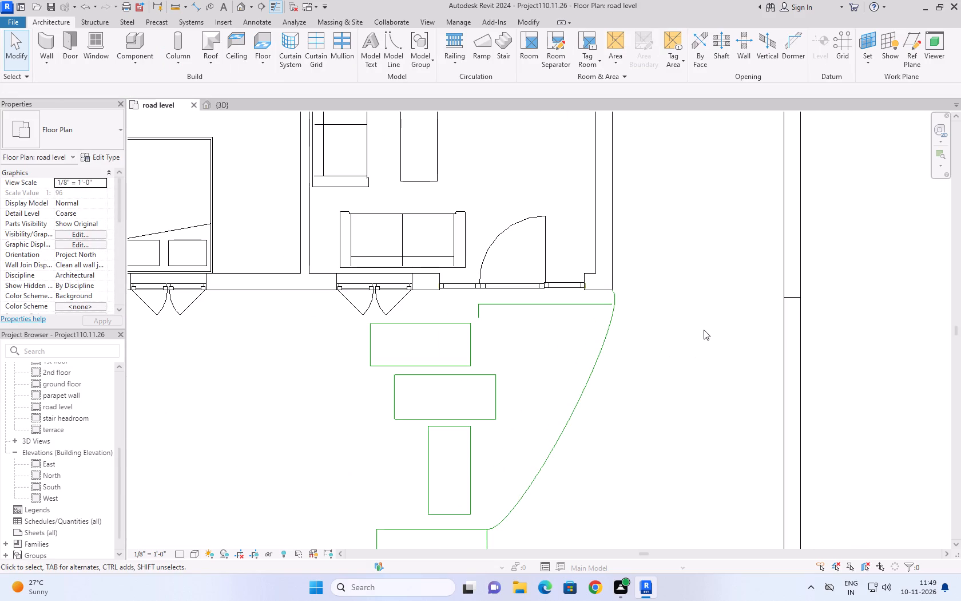
type("li")
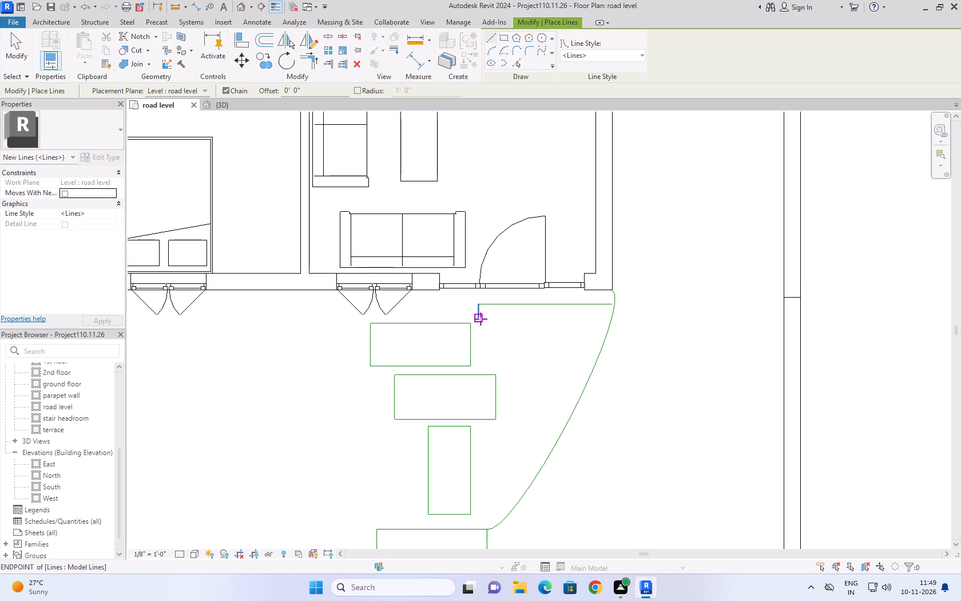
left_click(479, 318)
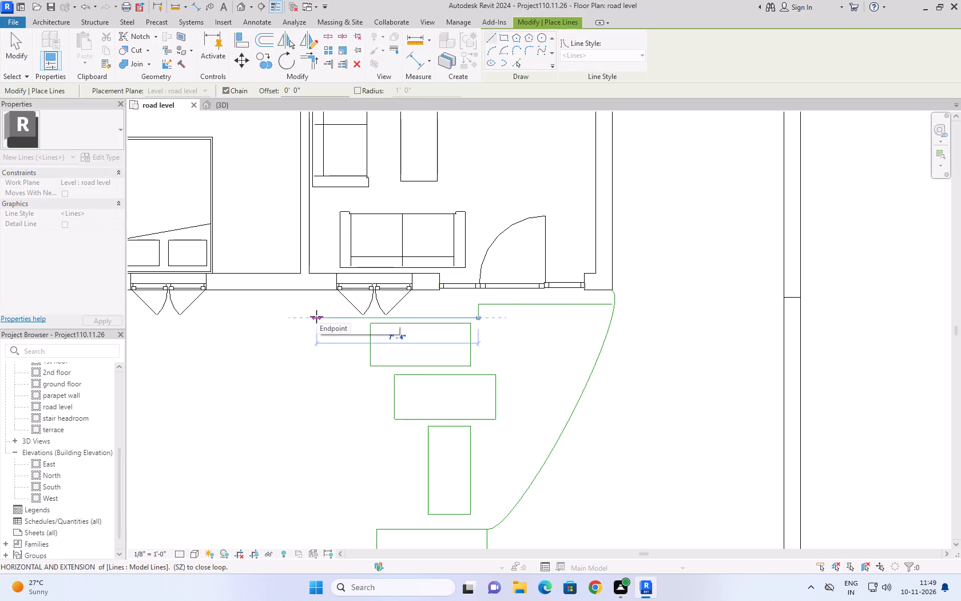
left_click(316, 317)
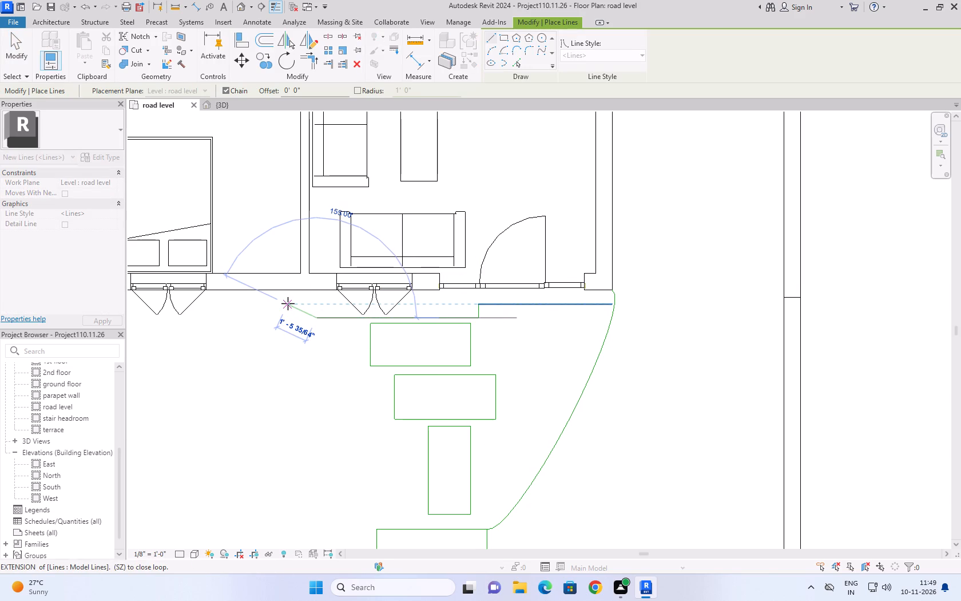
left_click(288, 303)
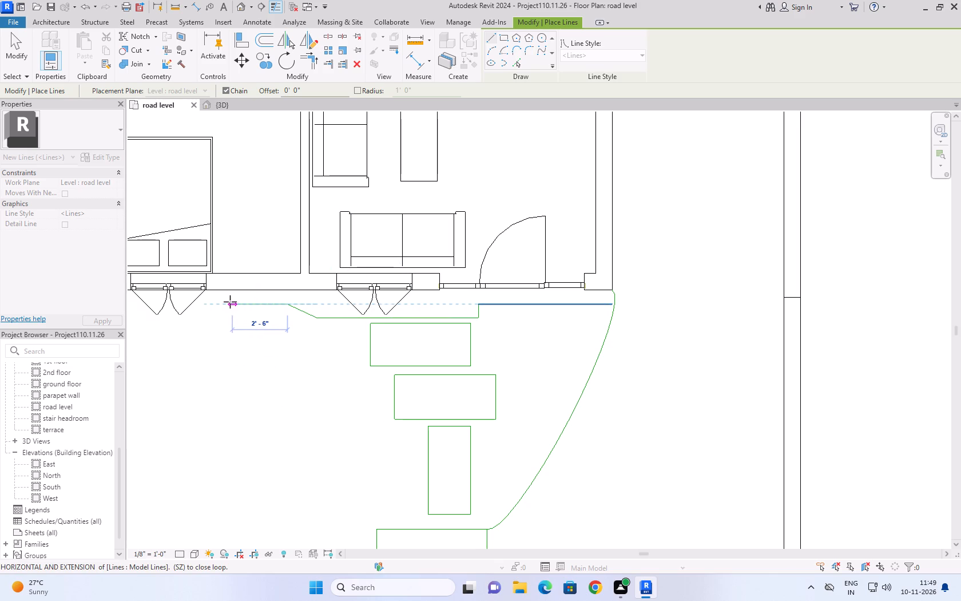
scroll(226, 302, "down", 6)
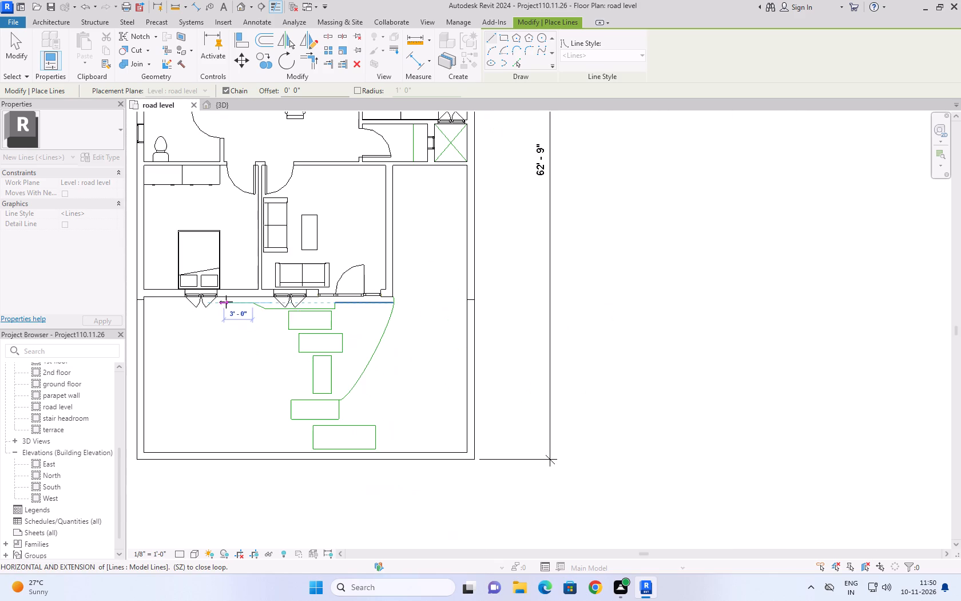
left_click(156, 304)
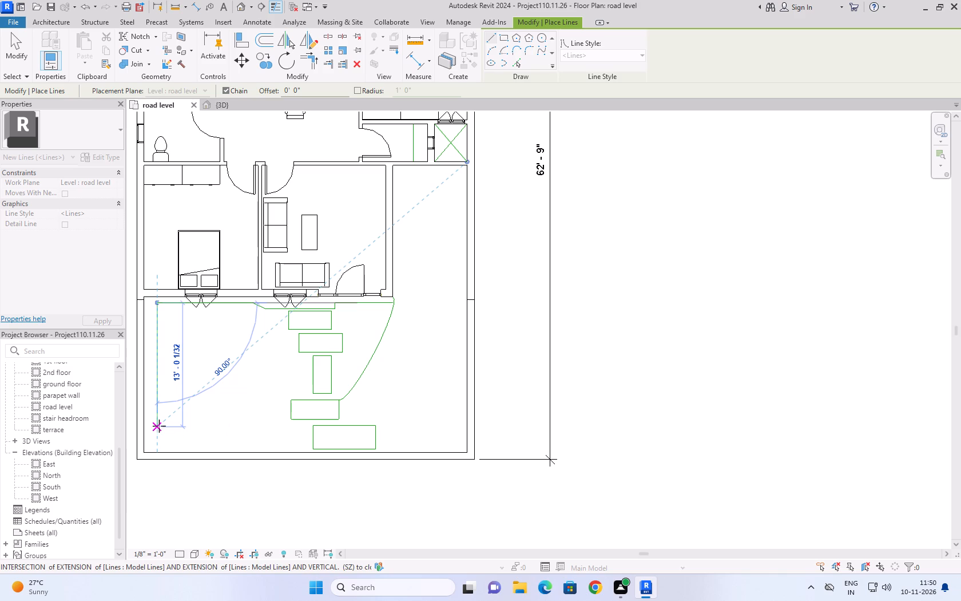
Continue the chain about 13'-0" toward the front boundary, along it toward the stepping stones, and about 2'-10" perpendicular to the boundary wall's inner face.
left_click(160, 428)
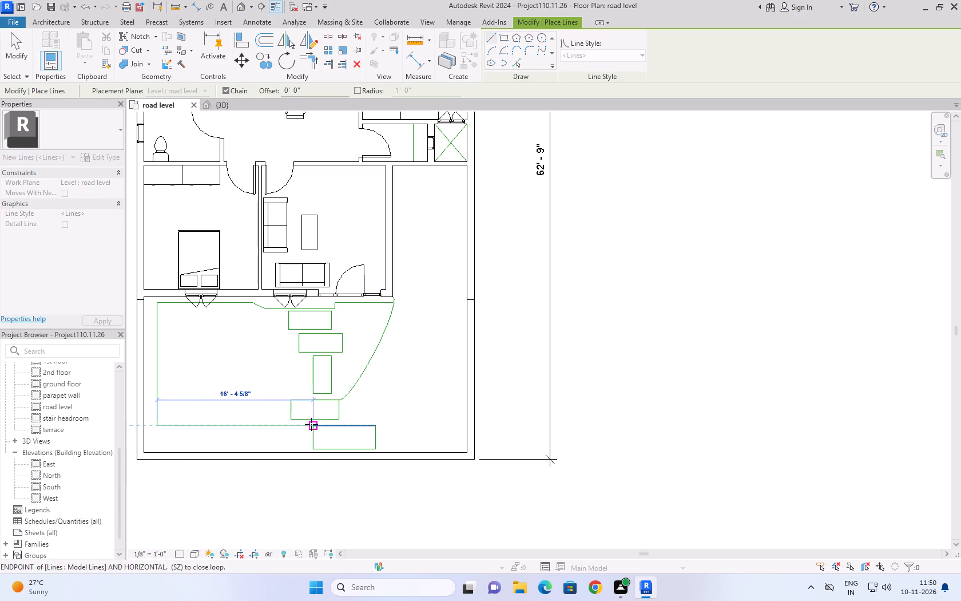
left_click(274, 424)
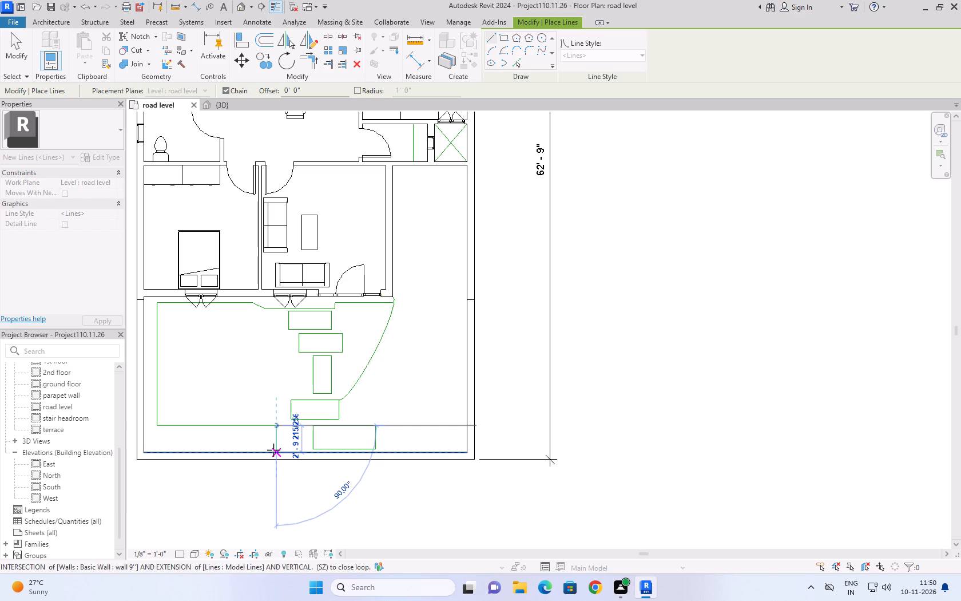
left_click(275, 451)
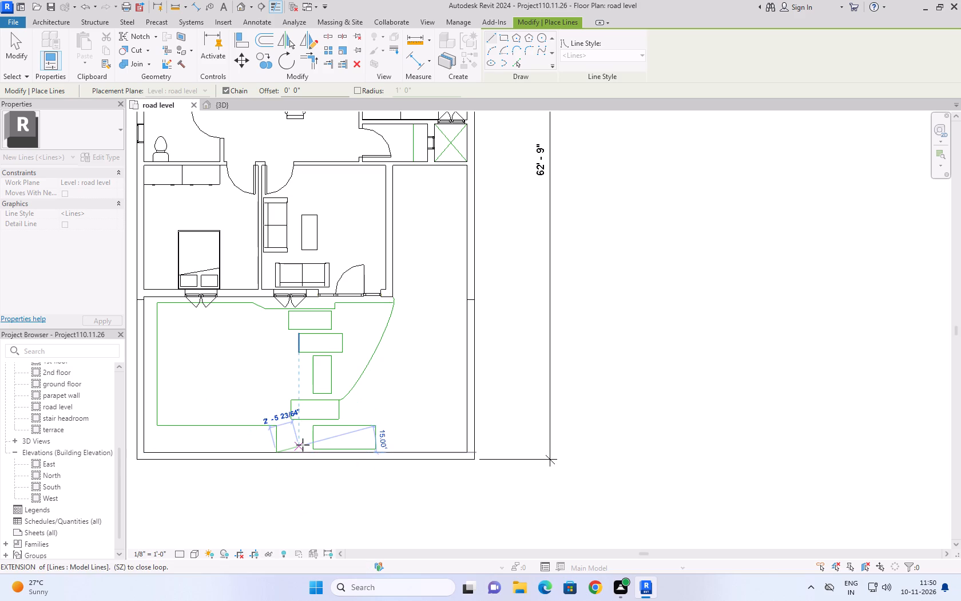
key("Escape")
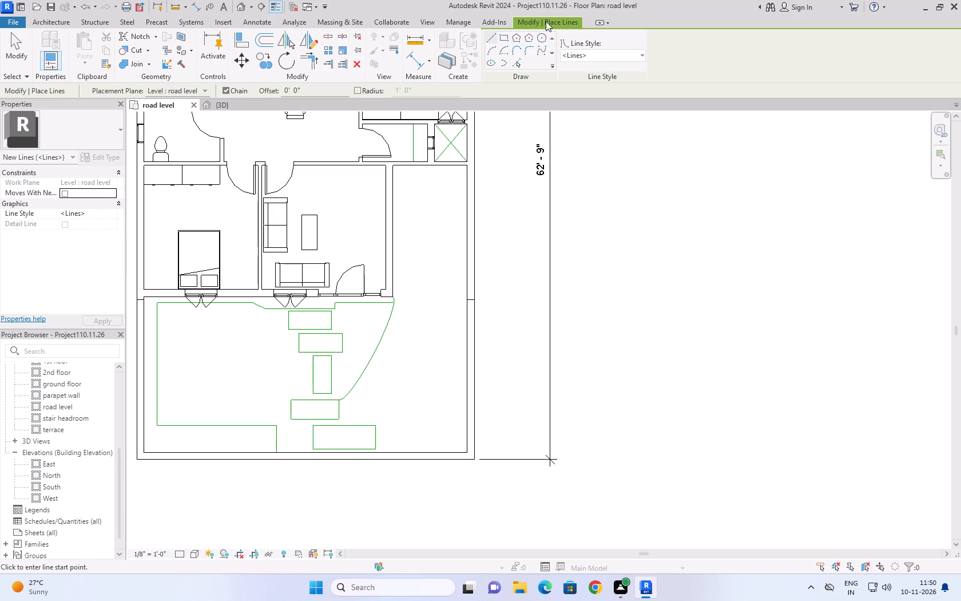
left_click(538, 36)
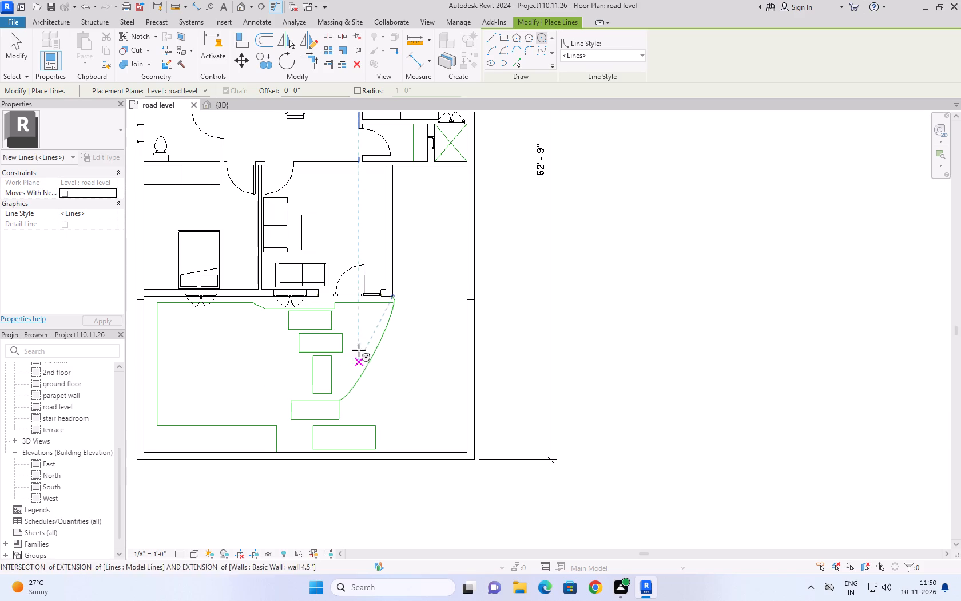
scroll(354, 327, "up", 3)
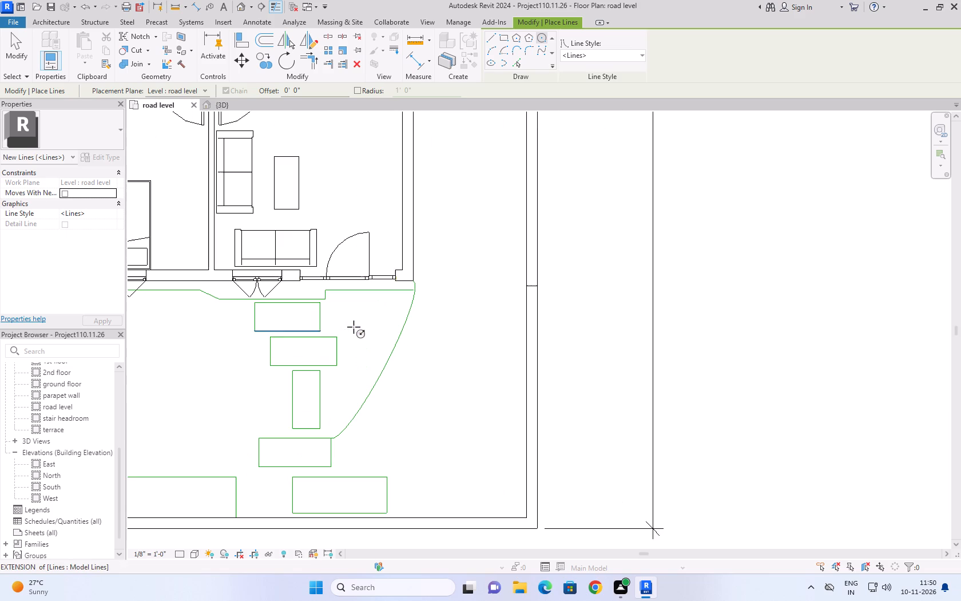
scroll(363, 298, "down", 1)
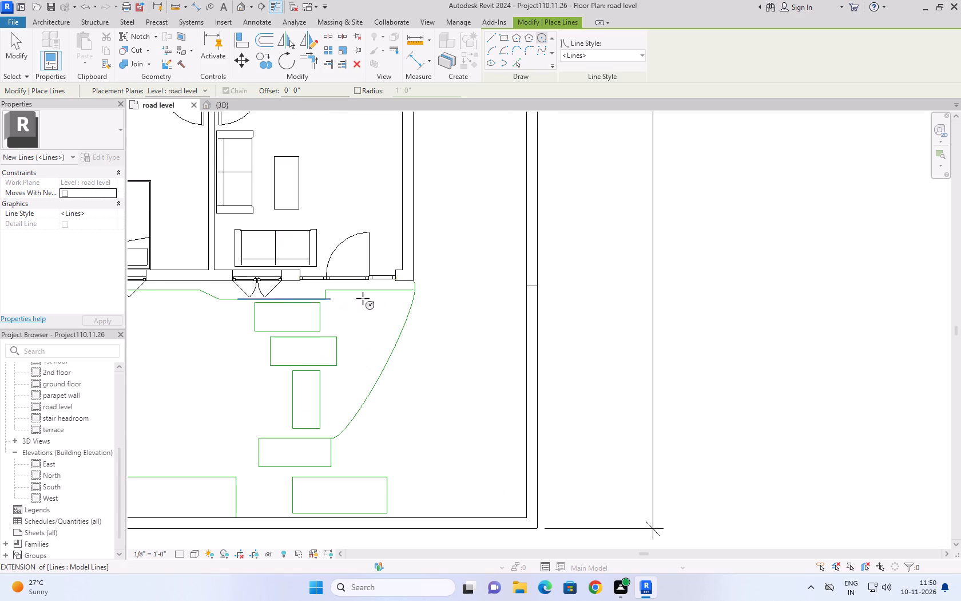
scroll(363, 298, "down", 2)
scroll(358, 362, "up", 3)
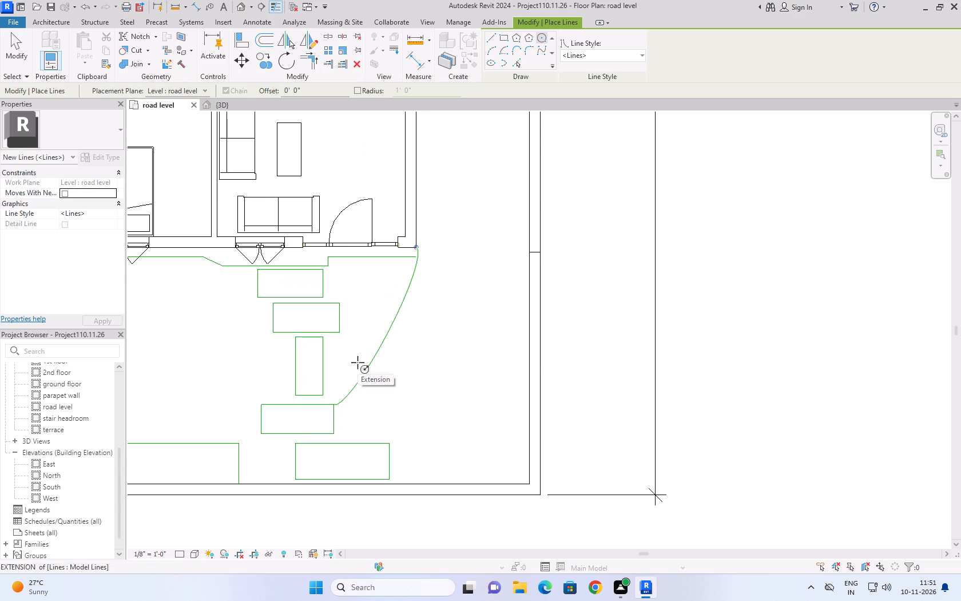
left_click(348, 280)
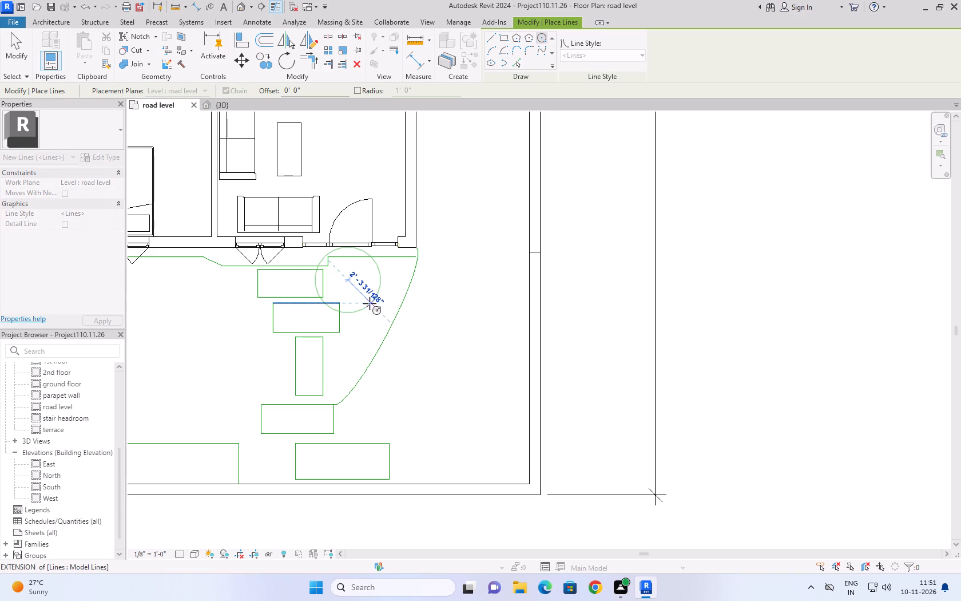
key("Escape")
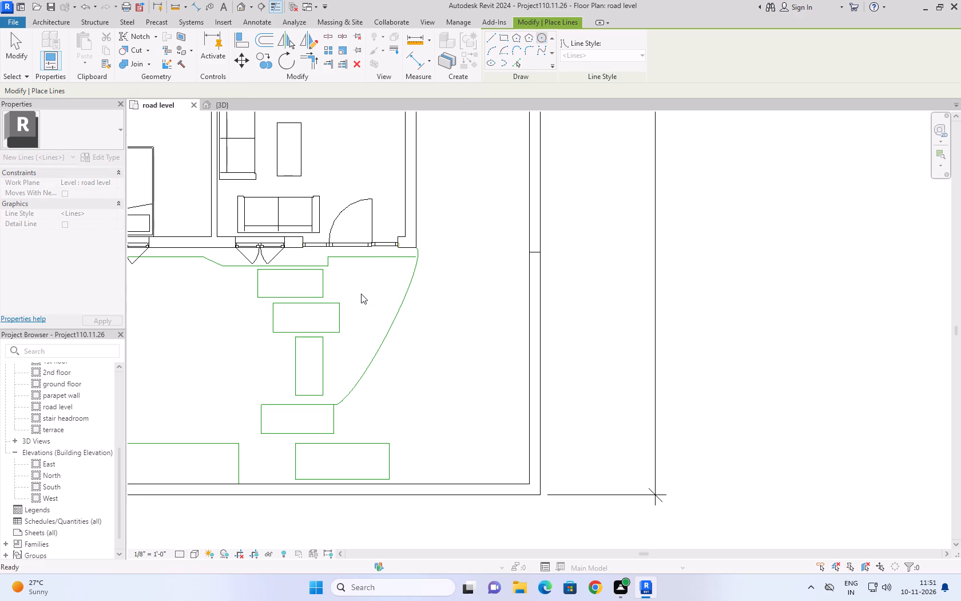
Draw a 2'-0" radius model-line circle in front of the entrance door, beside the stepping stones nearest the building.
left_click(355, 283)
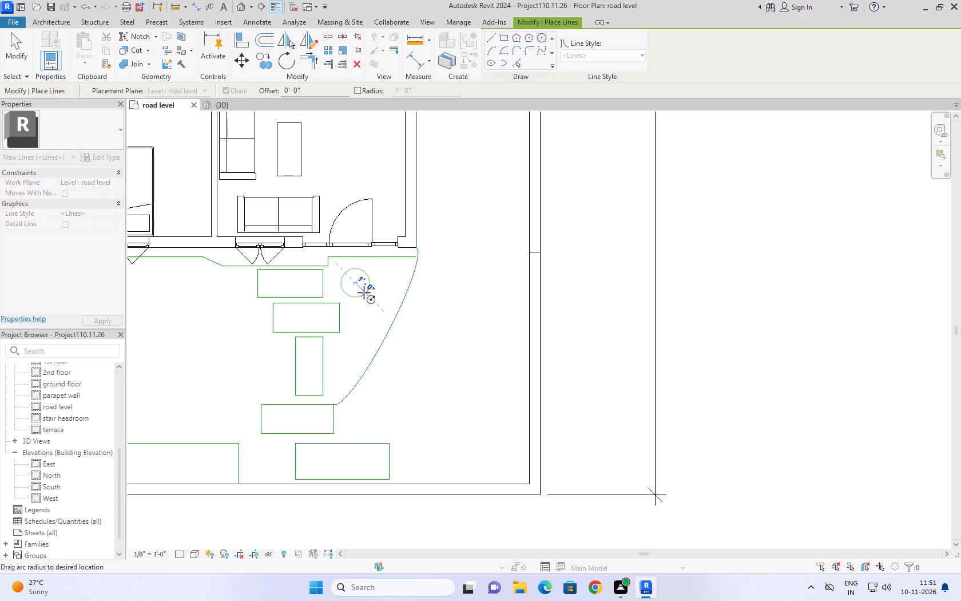
type("2'")
key("Return")
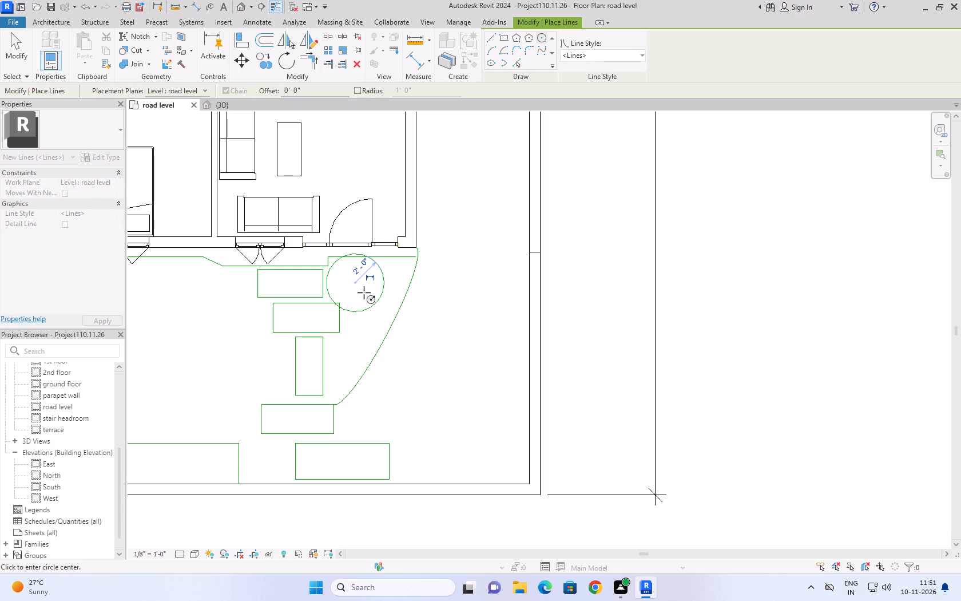
key("Escape")
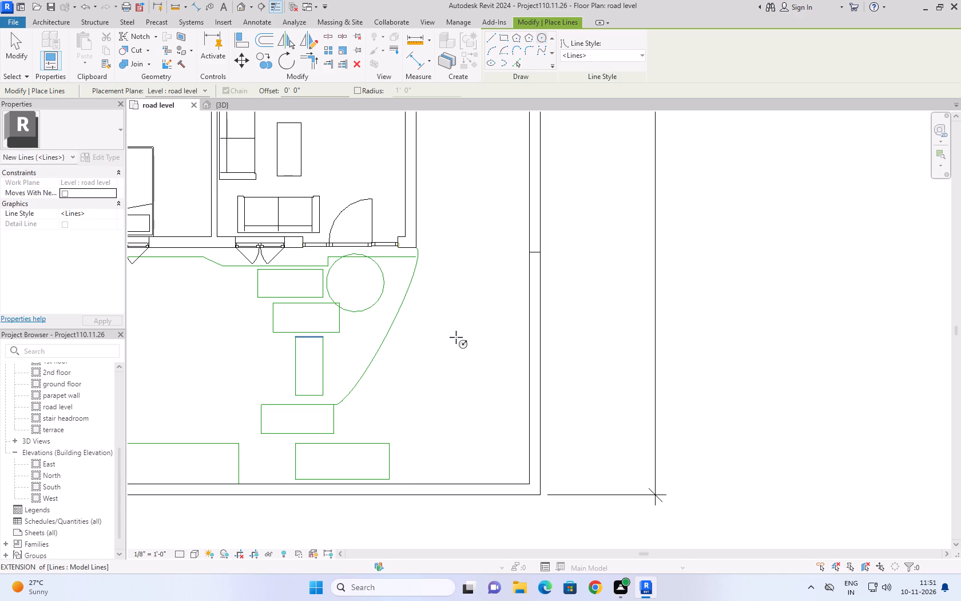
key("Escape")
Nudge the 2'-0" radius circle away from the stepping stones and facade, into the area bounded by the curved edge.
left_click(385, 291)
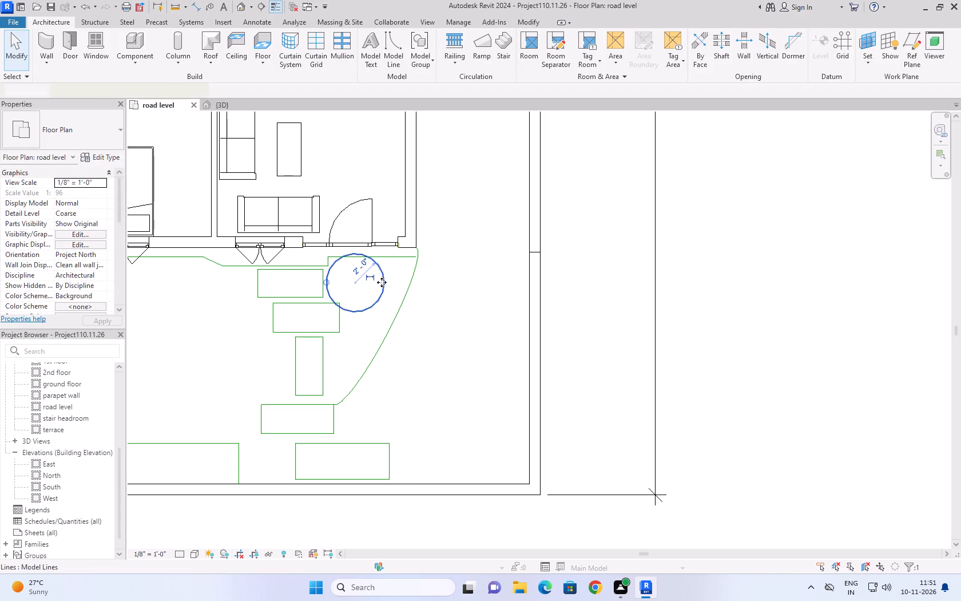
key("Right")
key("Right")
key("Right")
key("Down")
key("Down")
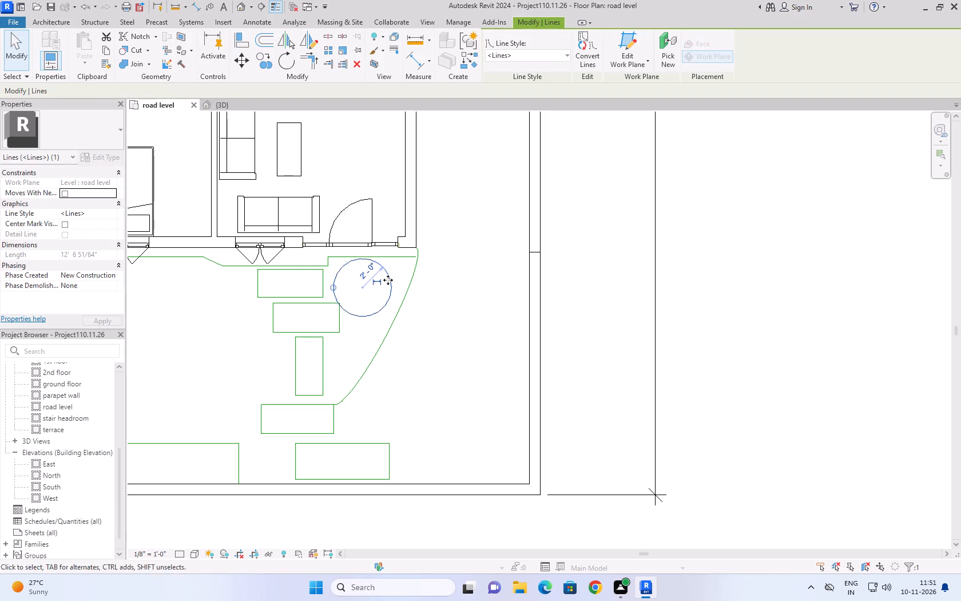
key("Right")
key("Right")
key("Right")
key("Down")
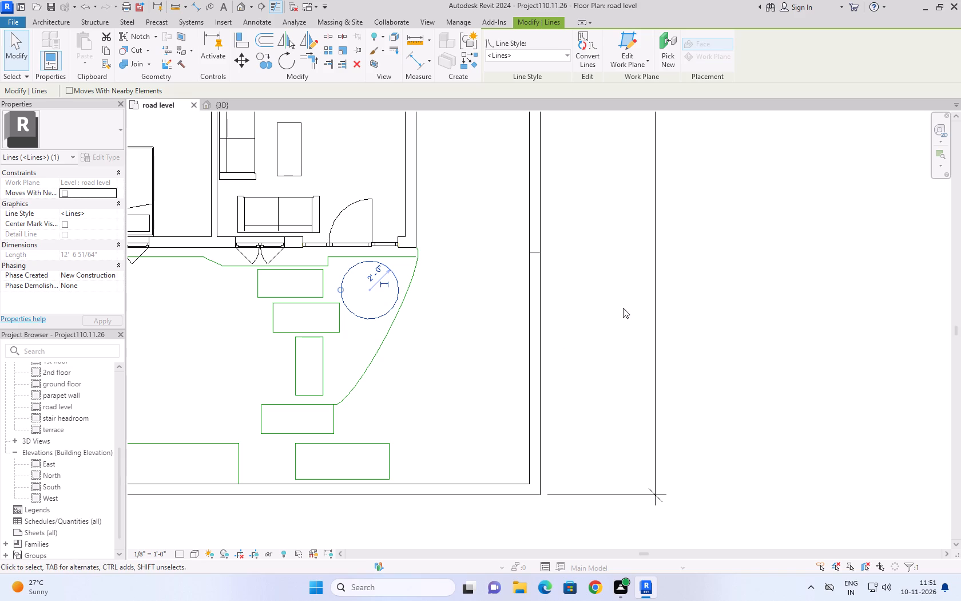
left_click(688, 275)
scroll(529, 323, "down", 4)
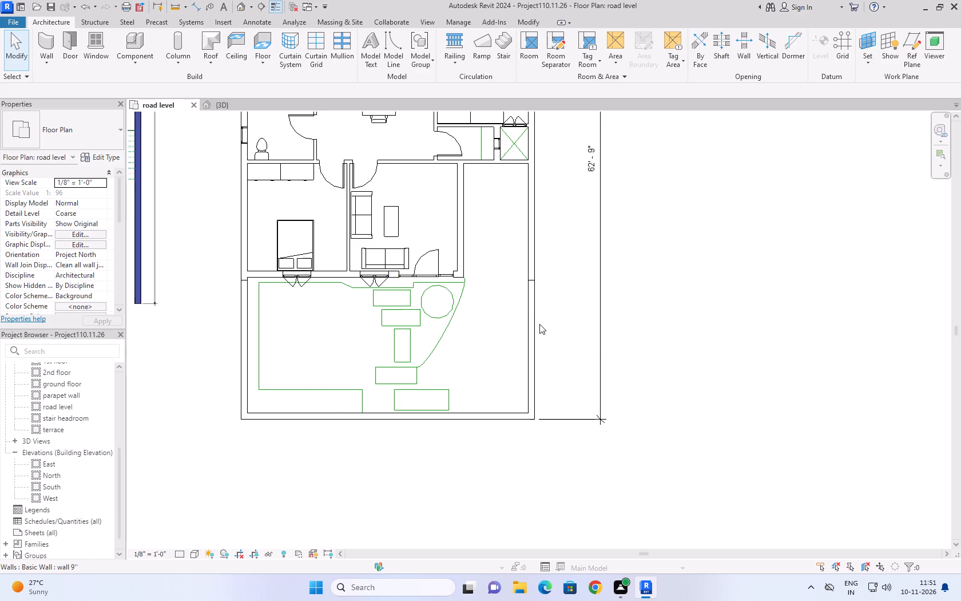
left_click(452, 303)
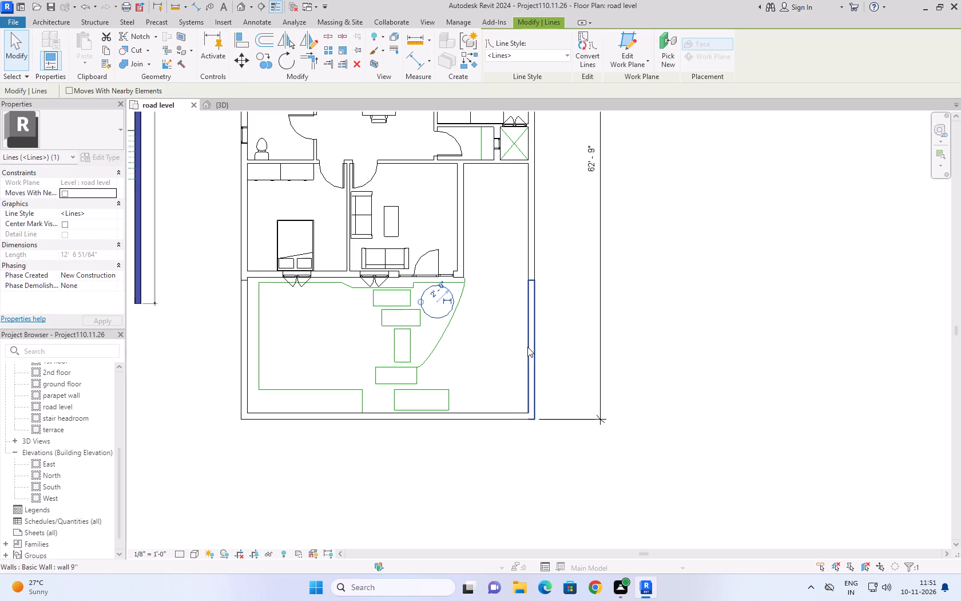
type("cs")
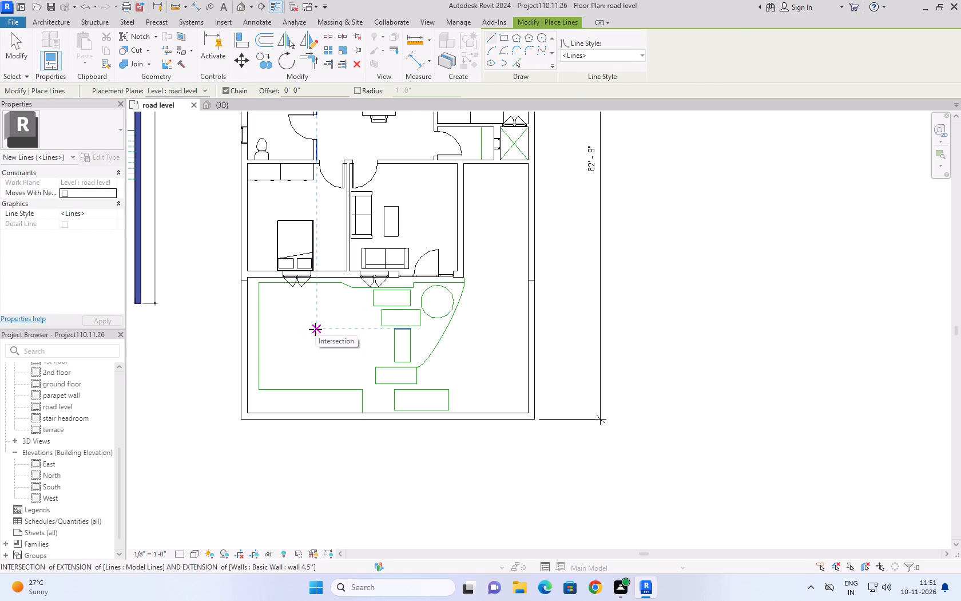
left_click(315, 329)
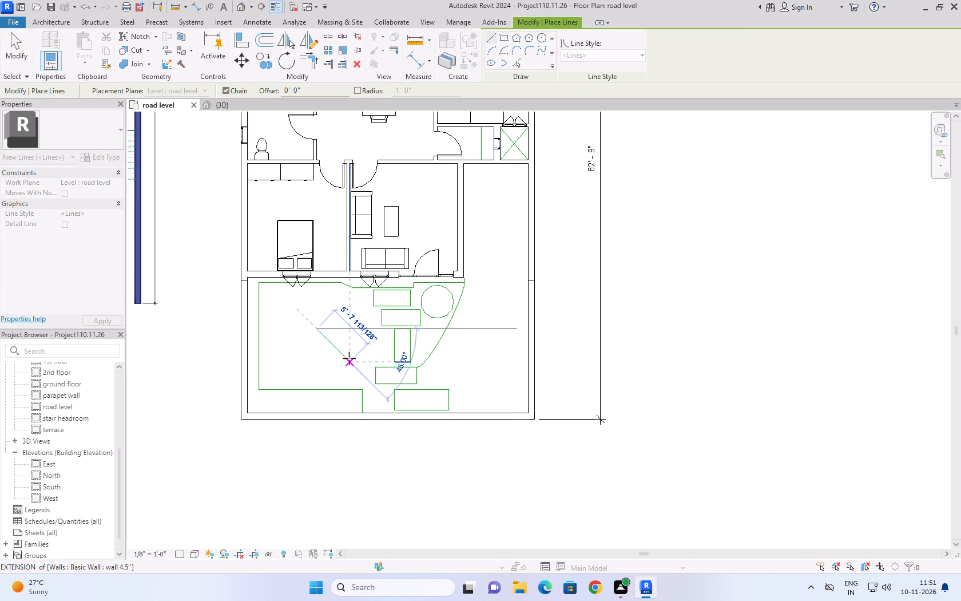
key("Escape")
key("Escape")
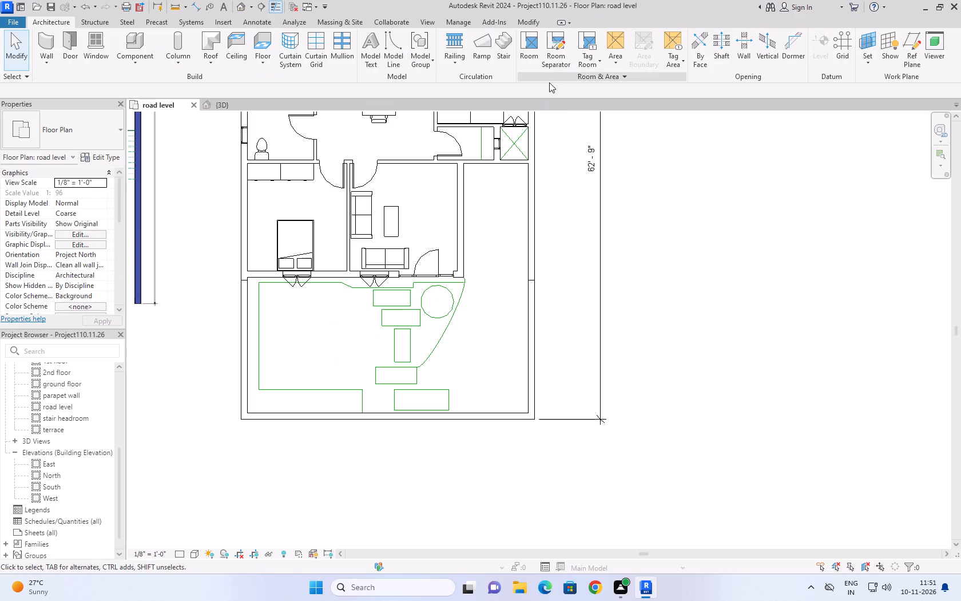
Draw a 5'-0" radius model-line circle in the open garden area in front of the bedroom.
type("li")
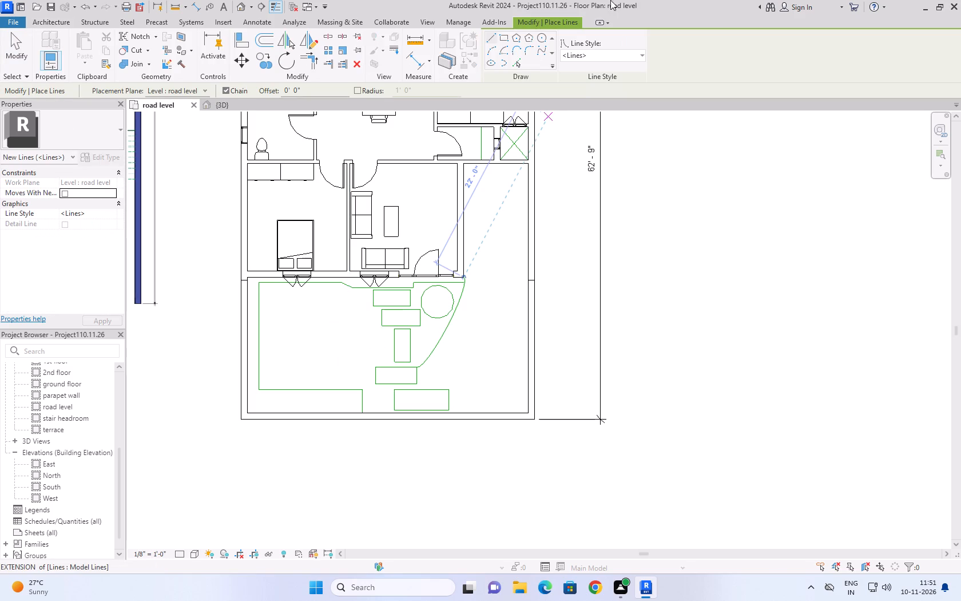
left_click(539, 43)
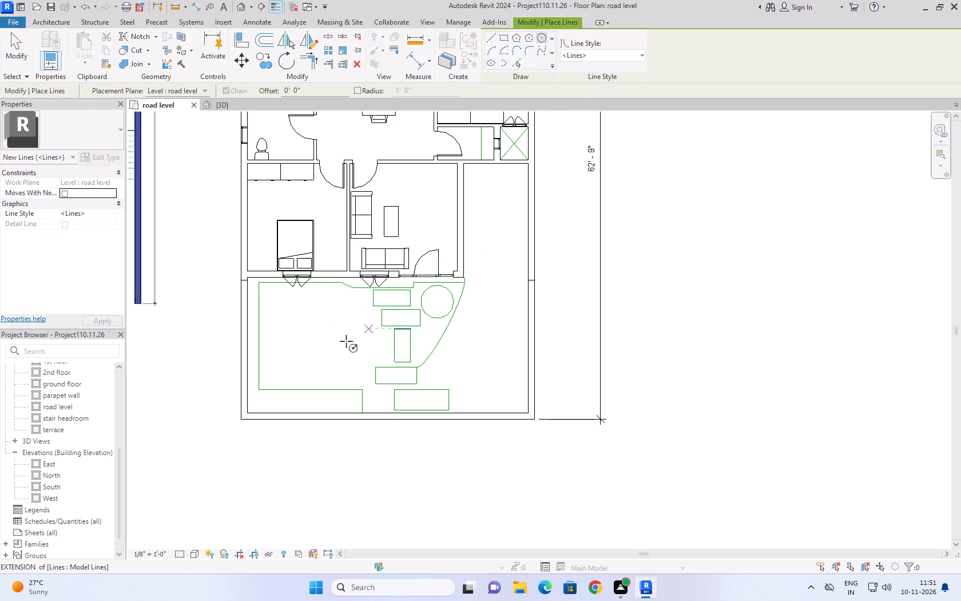
left_click(317, 341)
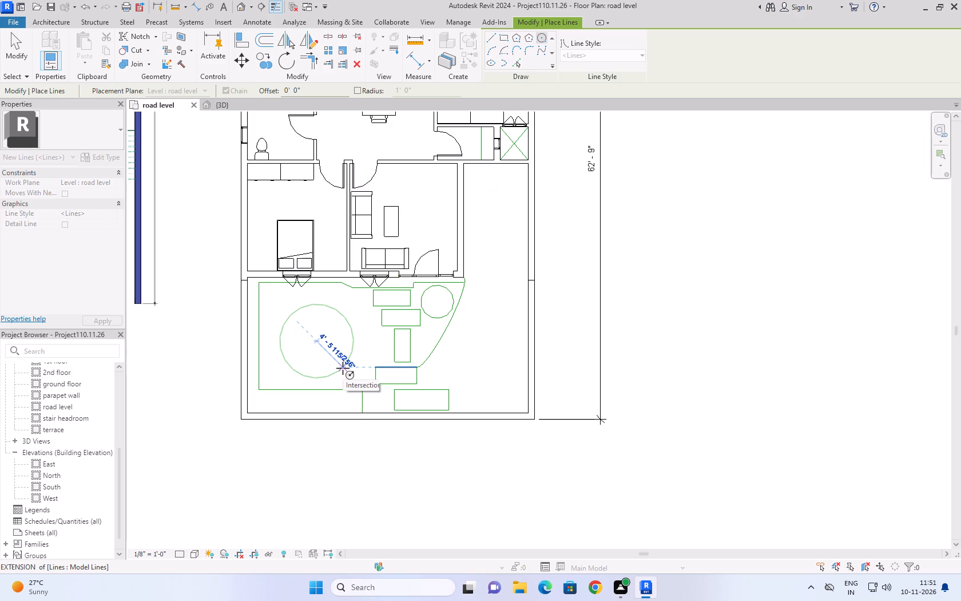
type("5'")
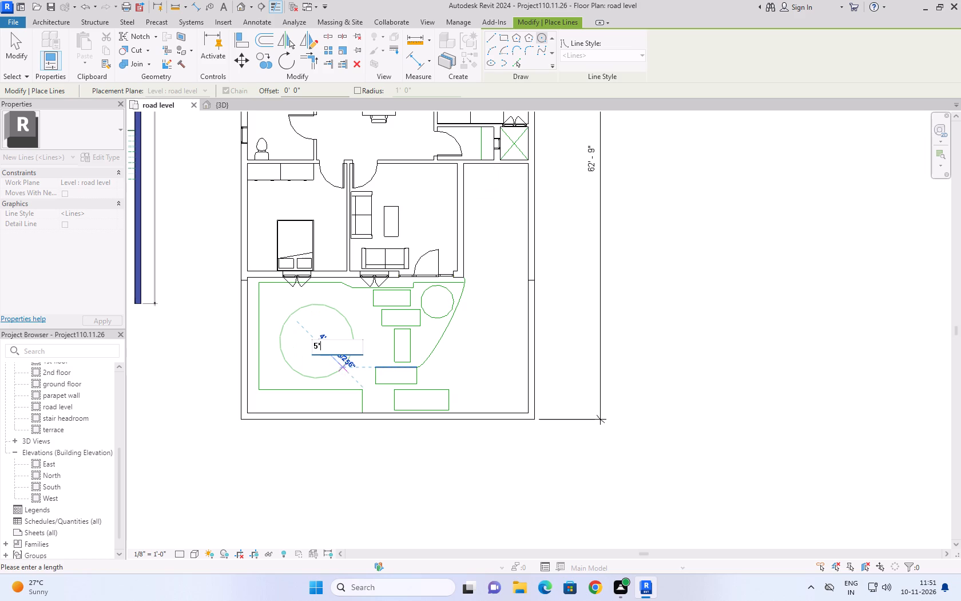
key("Return")
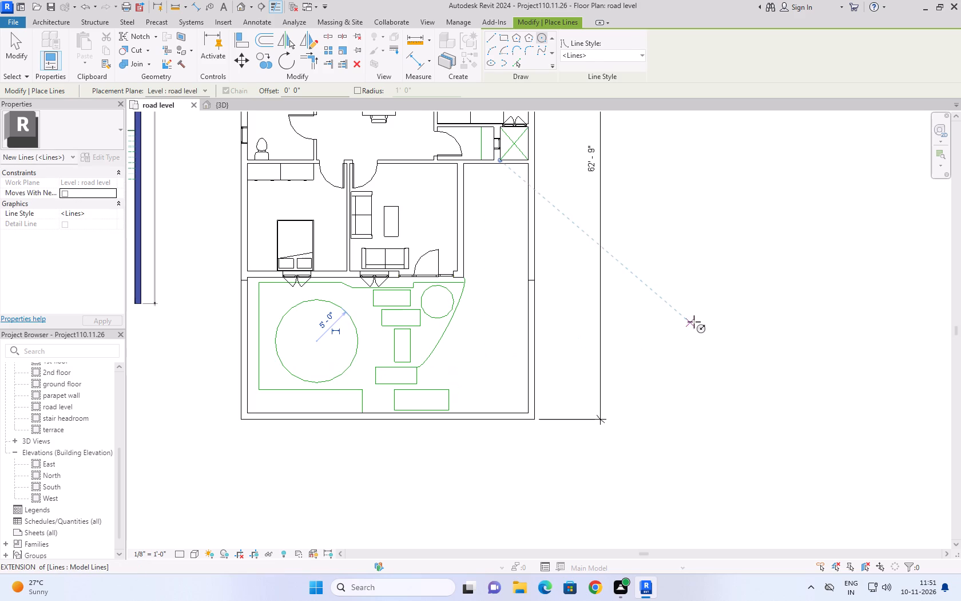
key("Escape")
key("Escape")
Nudge the 5'-0" radius circle slightly toward the building facade.
left_click(355, 326)
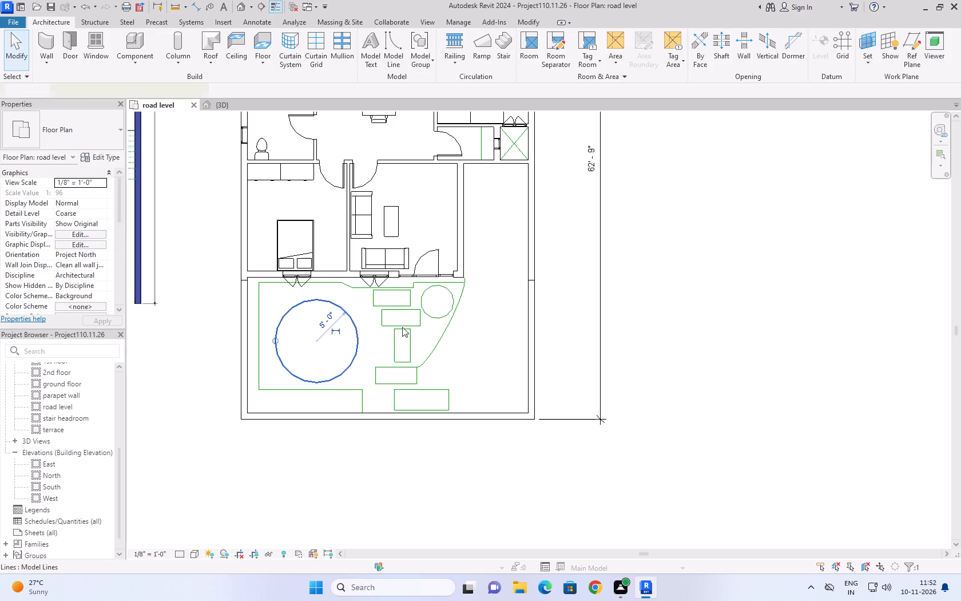
key("Right")
key("Down")
key("Up")
key("Up")
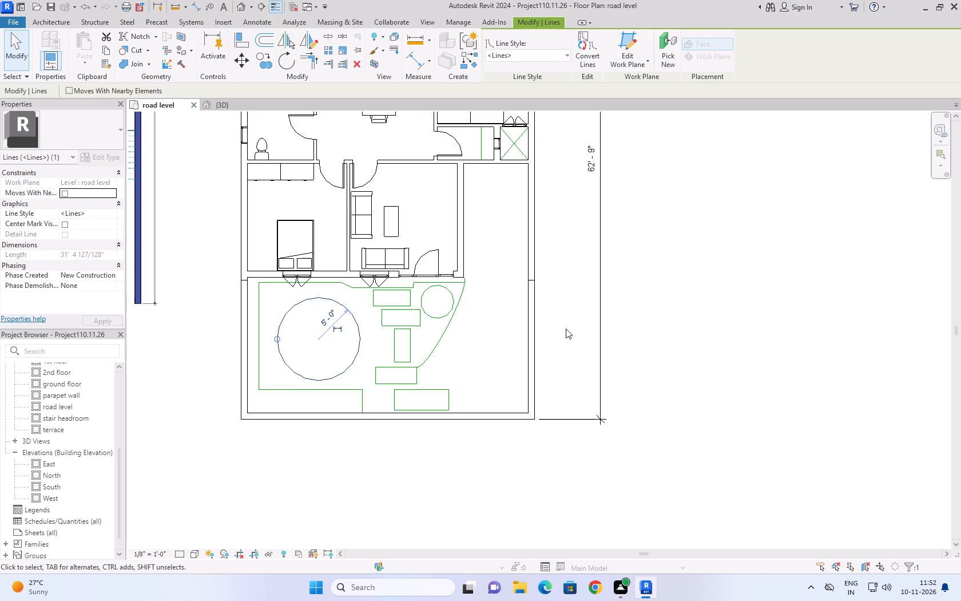
key("Up")
key("Down")
key("Up")
key("Left")
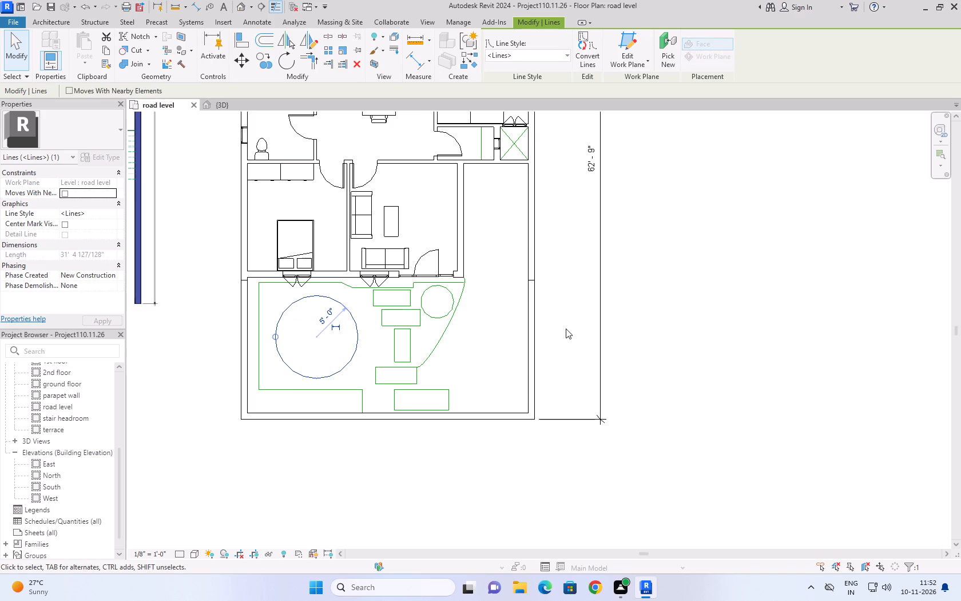
left_click(712, 271)
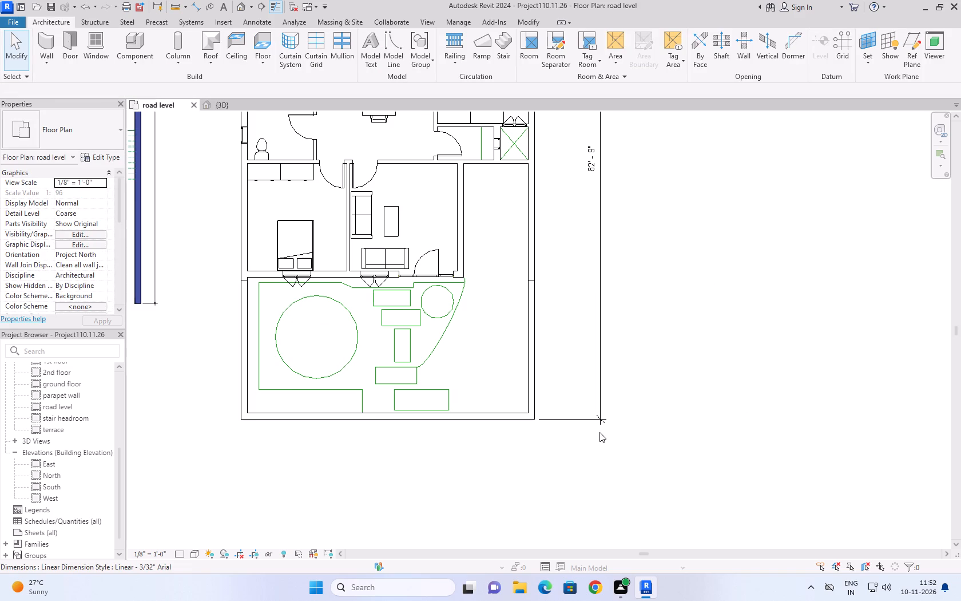
Nudge the large garden circle sideways until its edge meets the stepping stones, and slightly back toward the front boundary.
left_click(359, 338)
key("Right")
key("Right")
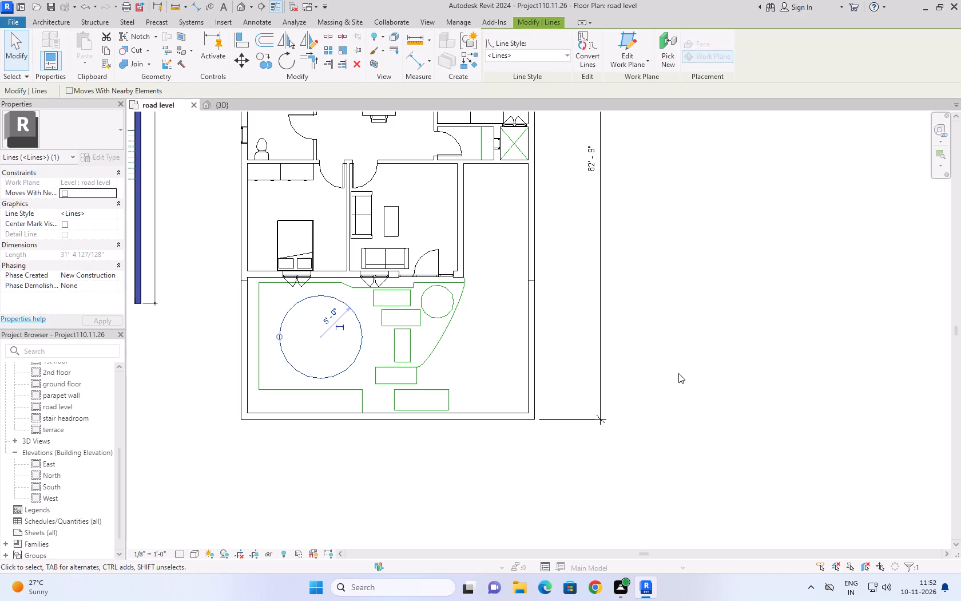
key("Right")
key("Right")
key("Right")
key("Right")
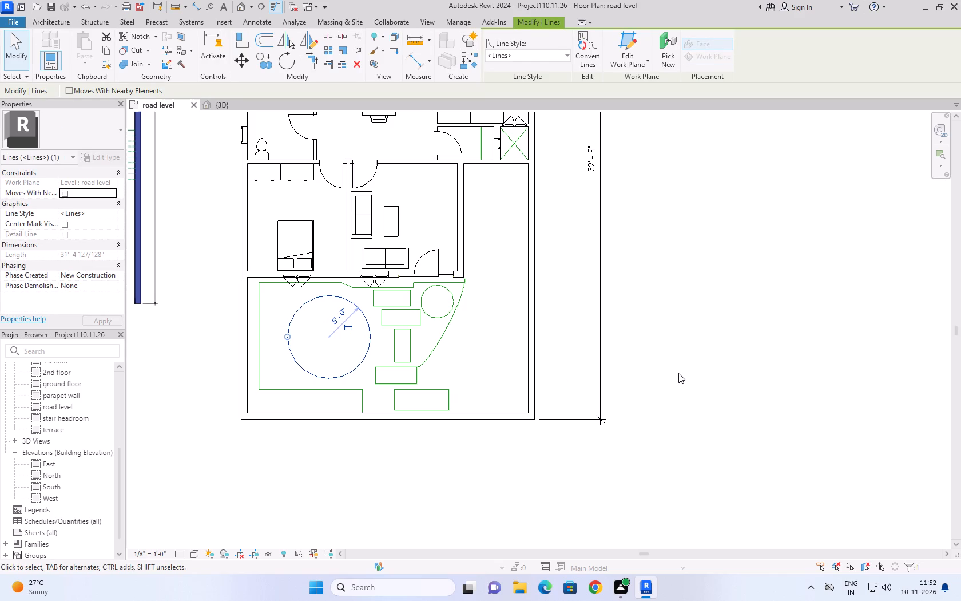
key("Right")
key("Right")
key("Right")
key("Right")
key("Right")
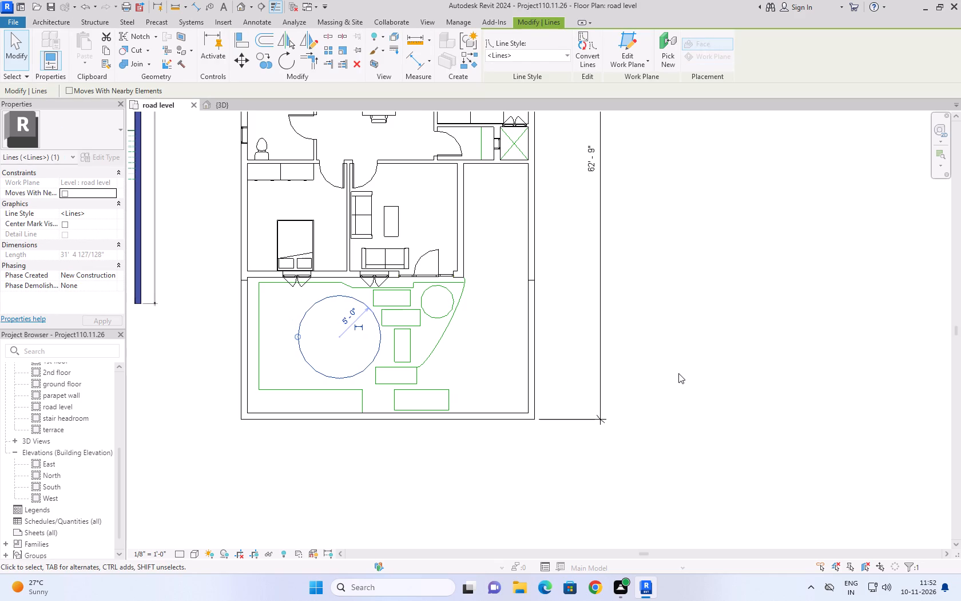
key("Right")
key("Down")
key("Down")
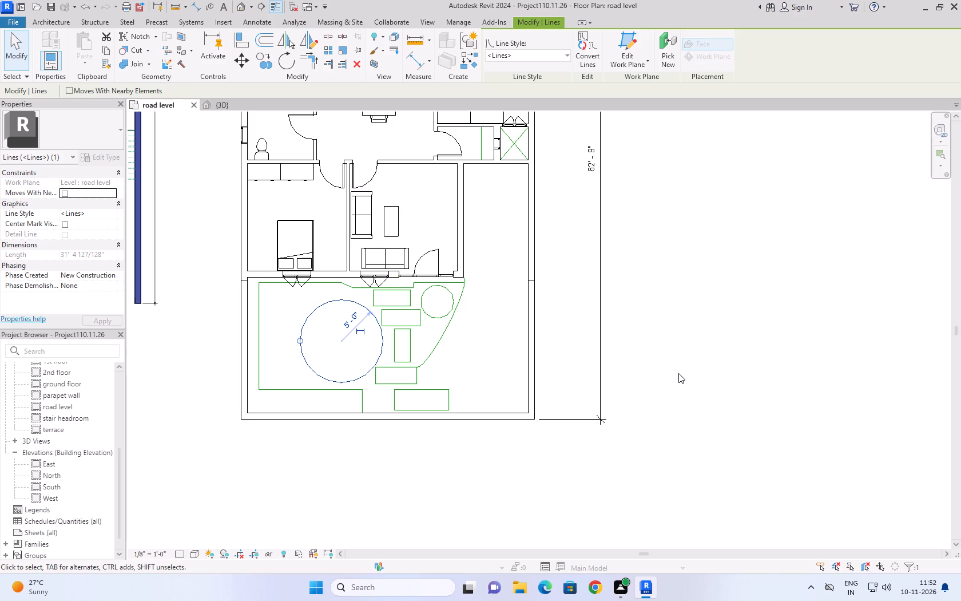
key("Right")
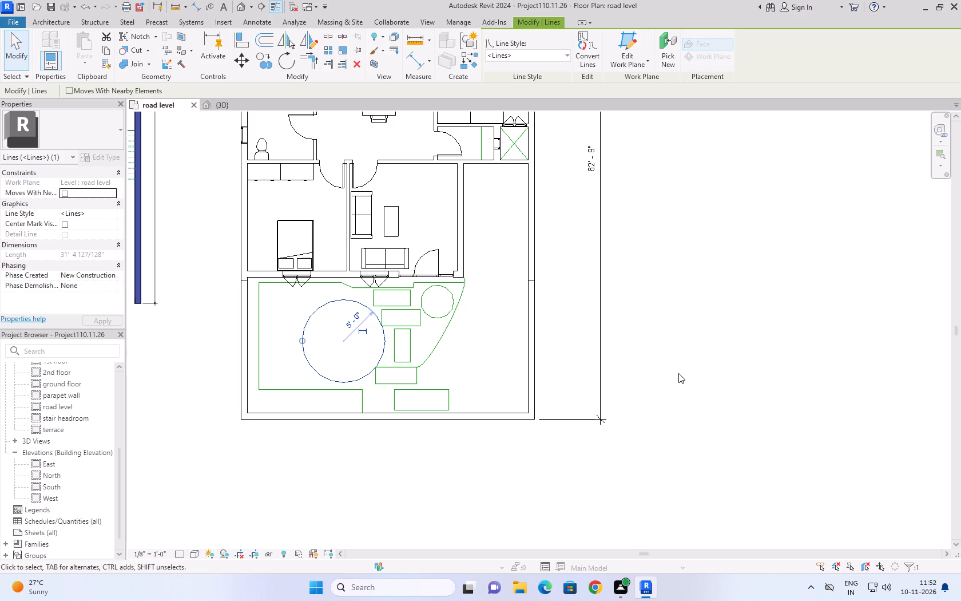
left_click(749, 301)
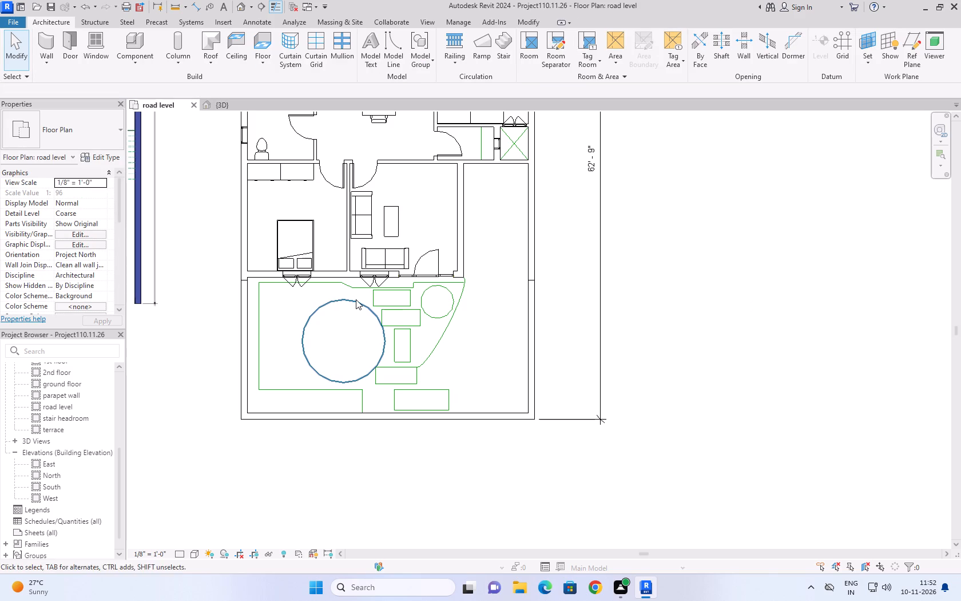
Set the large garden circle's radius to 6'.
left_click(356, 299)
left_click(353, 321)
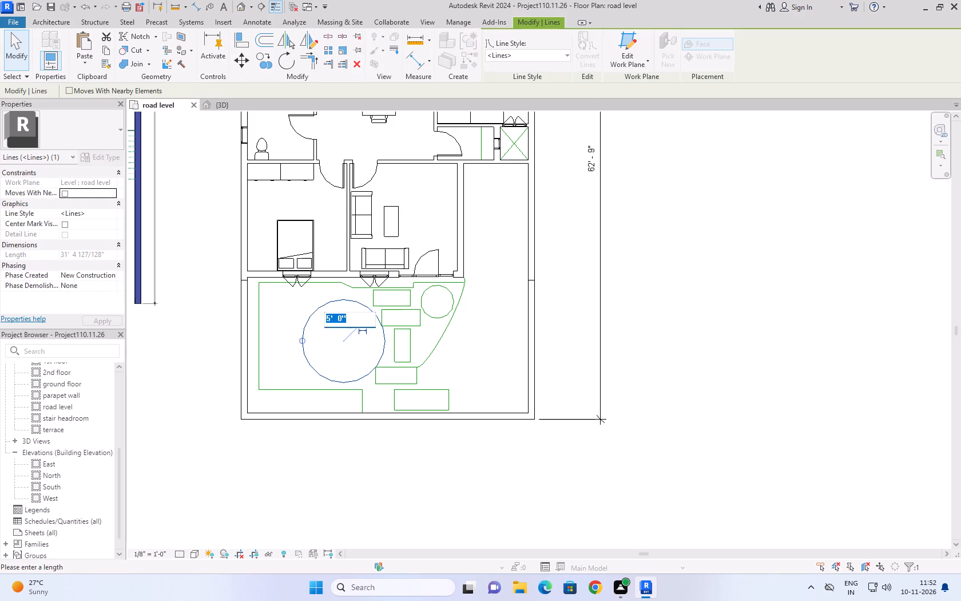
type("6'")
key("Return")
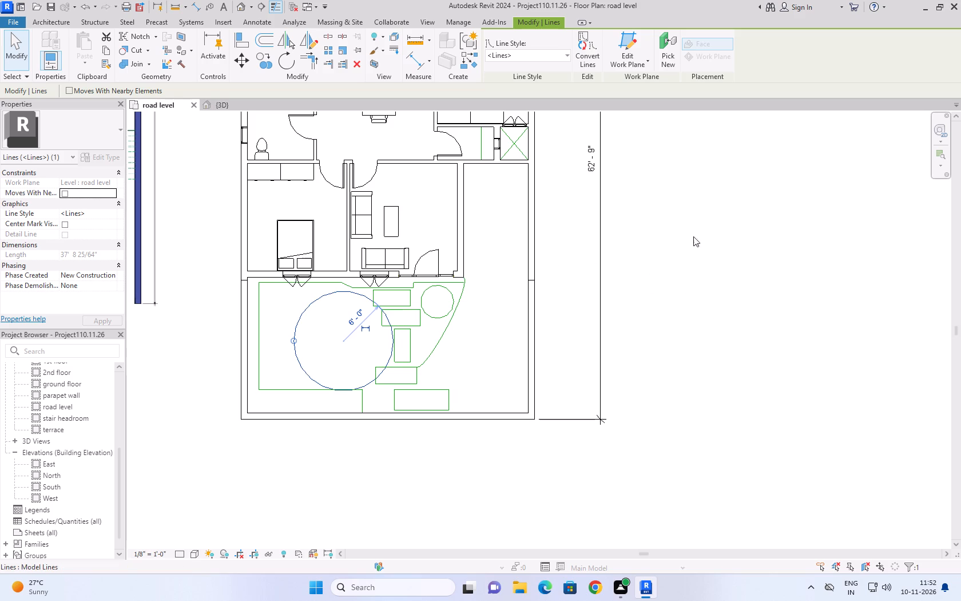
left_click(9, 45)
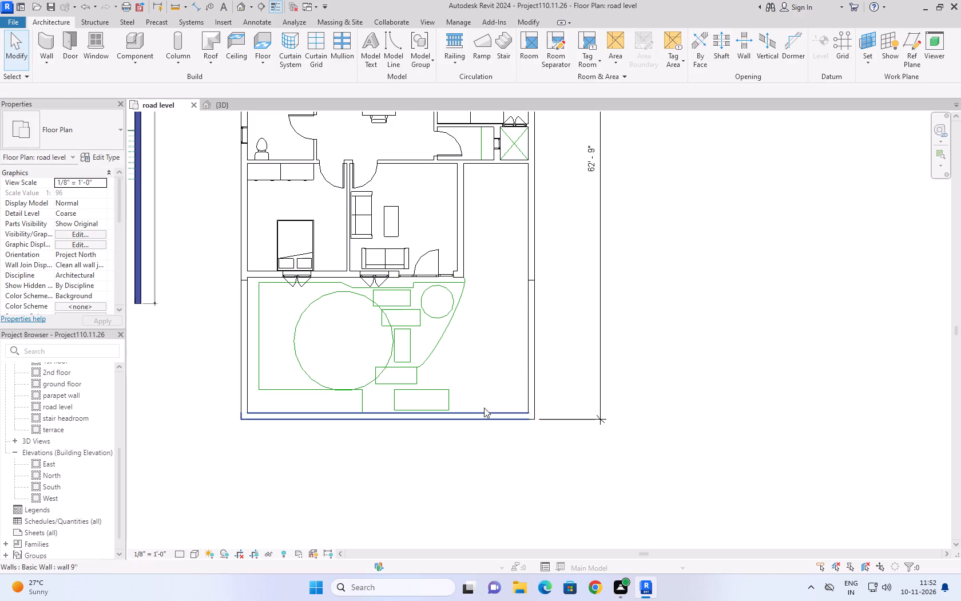
Set the large garden circle's radius to 5'.
left_click(392, 337)
left_click(359, 318)
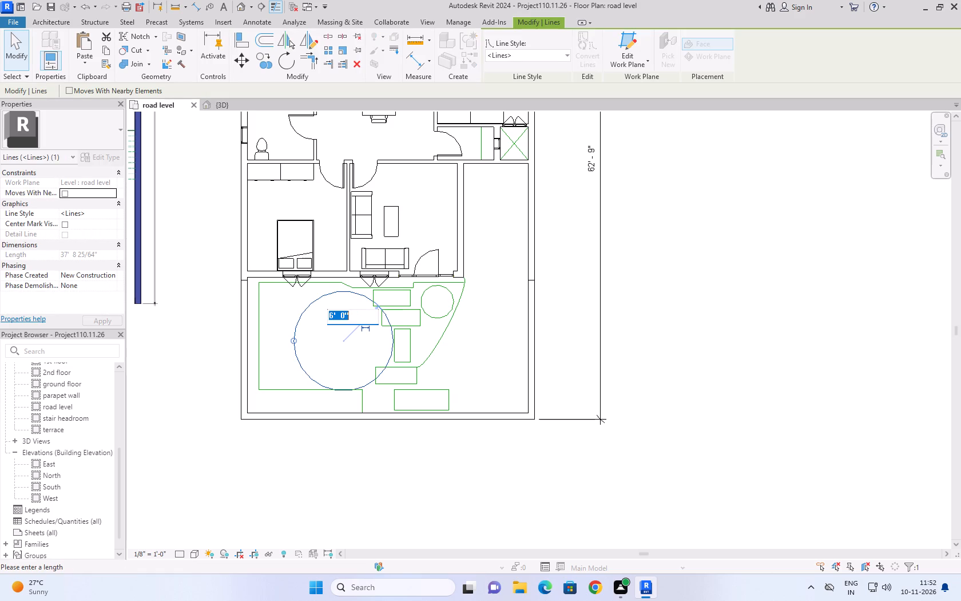
key("5")
key("apostrophe")
left_click(679, 284)
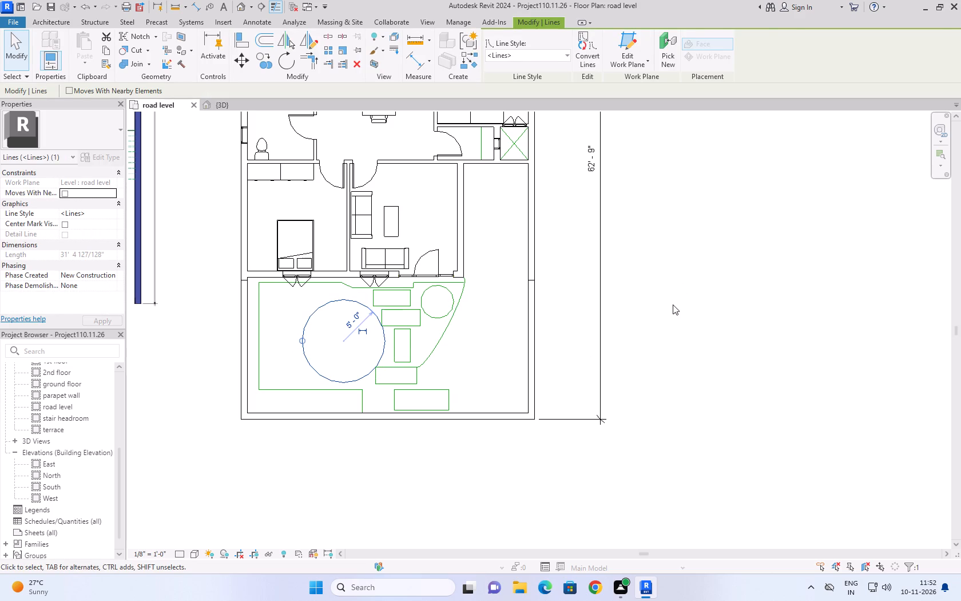
left_click(673, 305)
left_click(15, 49)
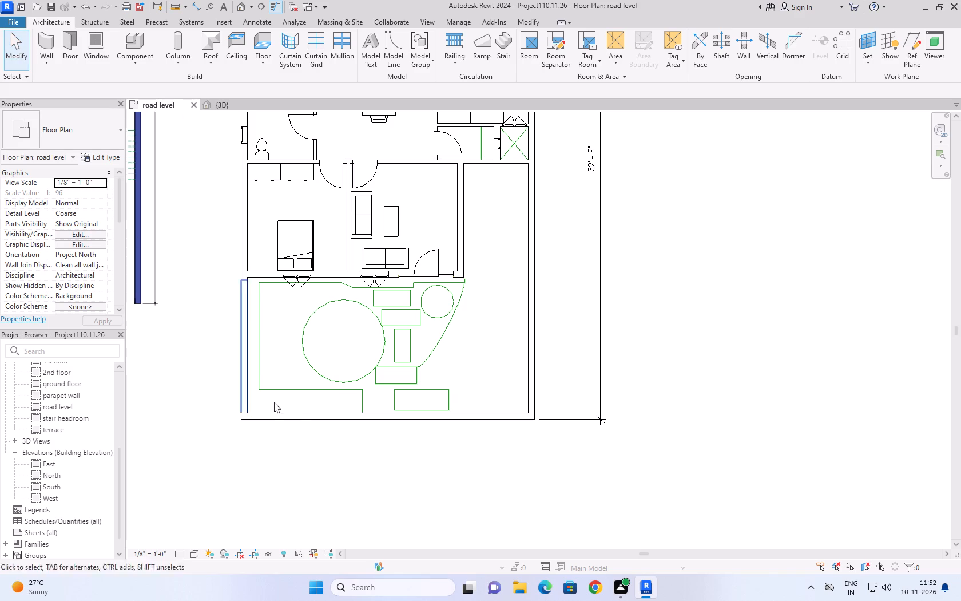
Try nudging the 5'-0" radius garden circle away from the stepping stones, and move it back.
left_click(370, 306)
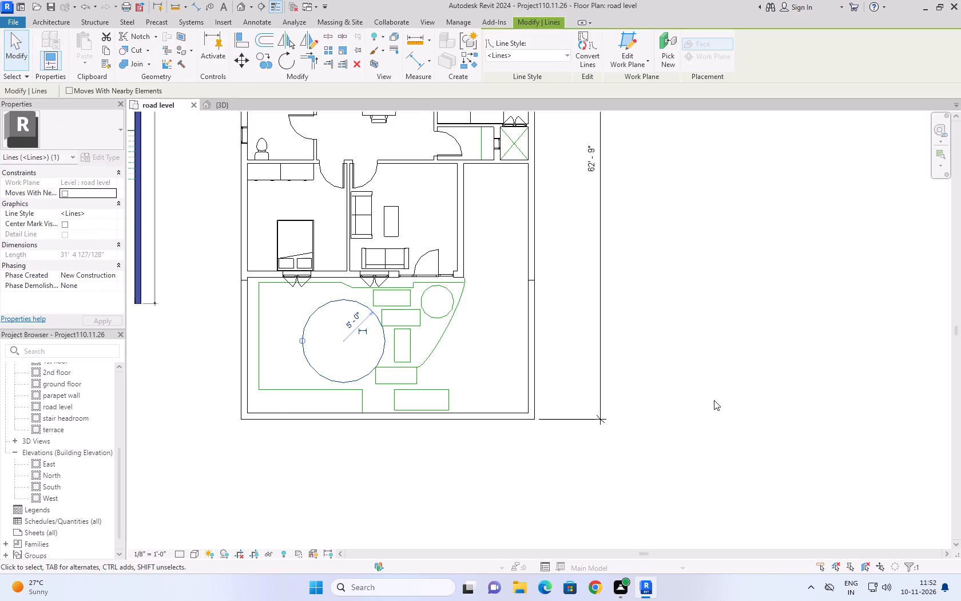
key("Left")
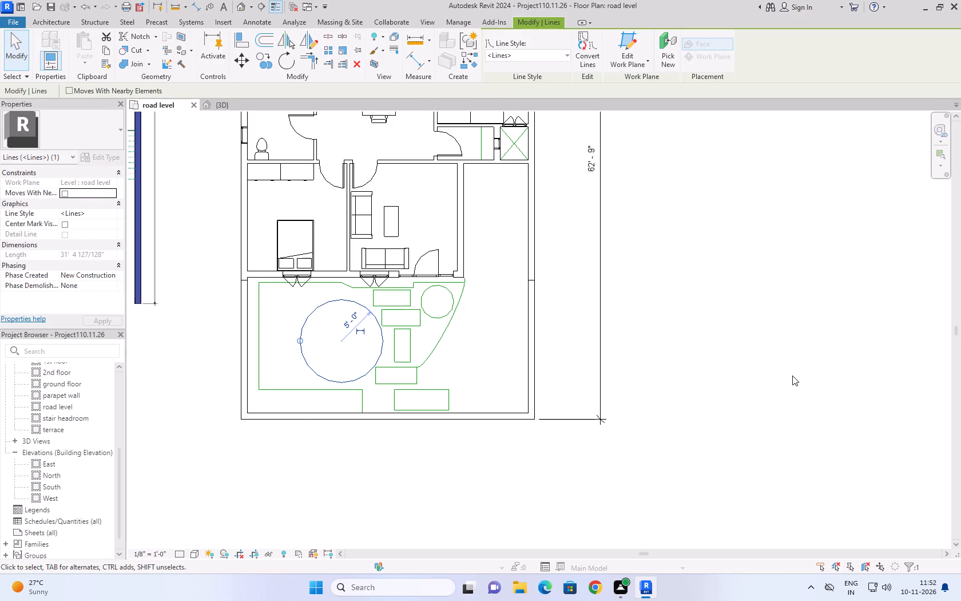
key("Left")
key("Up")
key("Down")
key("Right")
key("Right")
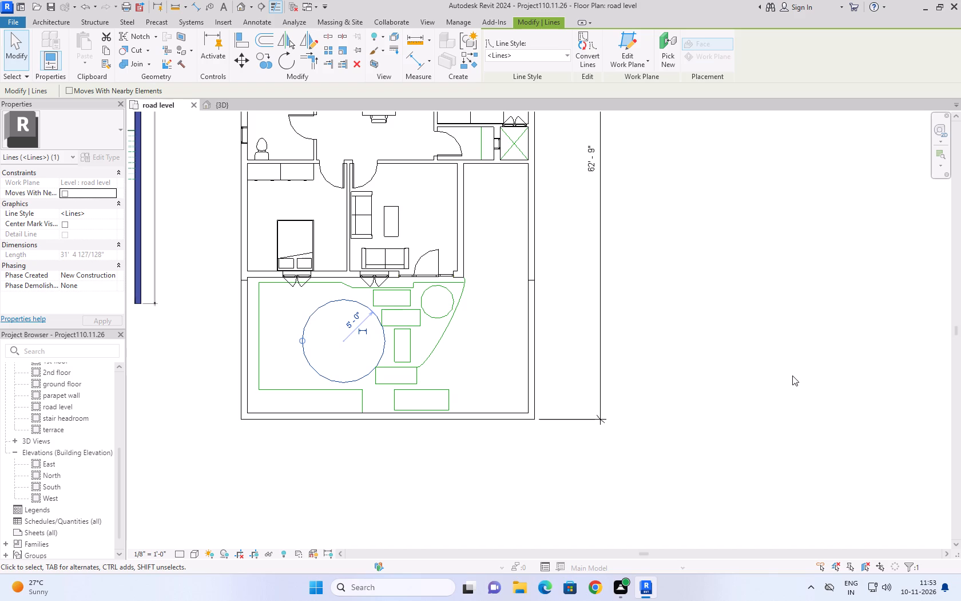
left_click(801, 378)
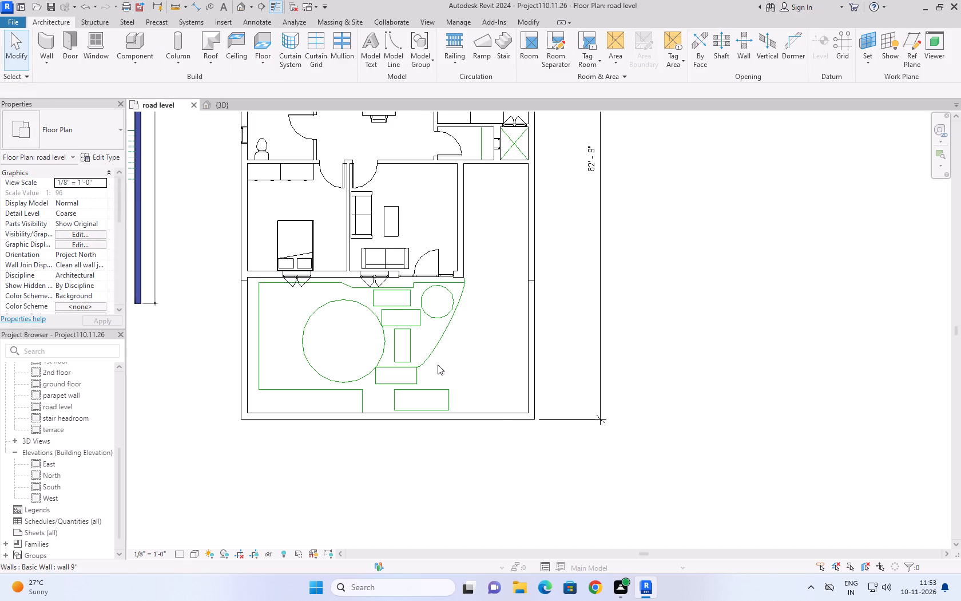
Review the front garden layout and the whole road level plan against the reference drawing beside it.
scroll(438, 374, "up", 4)
scroll(546, 326, "down", 3)
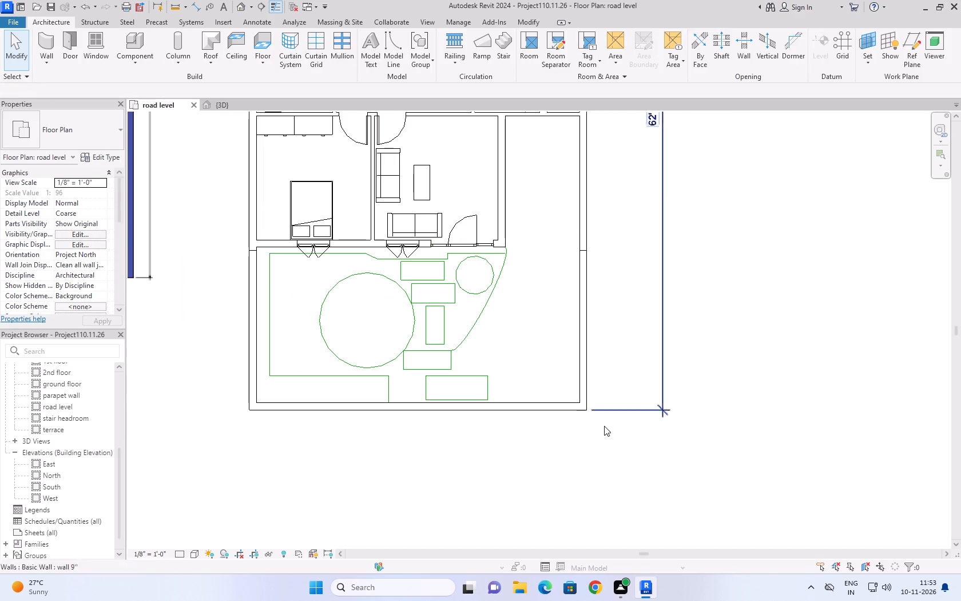
scroll(757, 309, "down", 3)
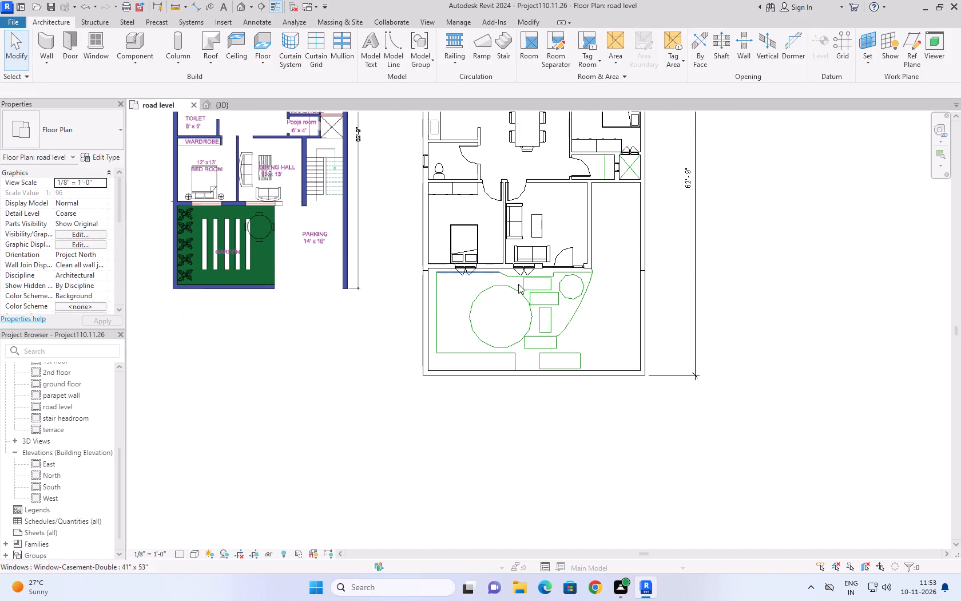
left_click(498, 313)
scroll(498, 313, "up", 5)
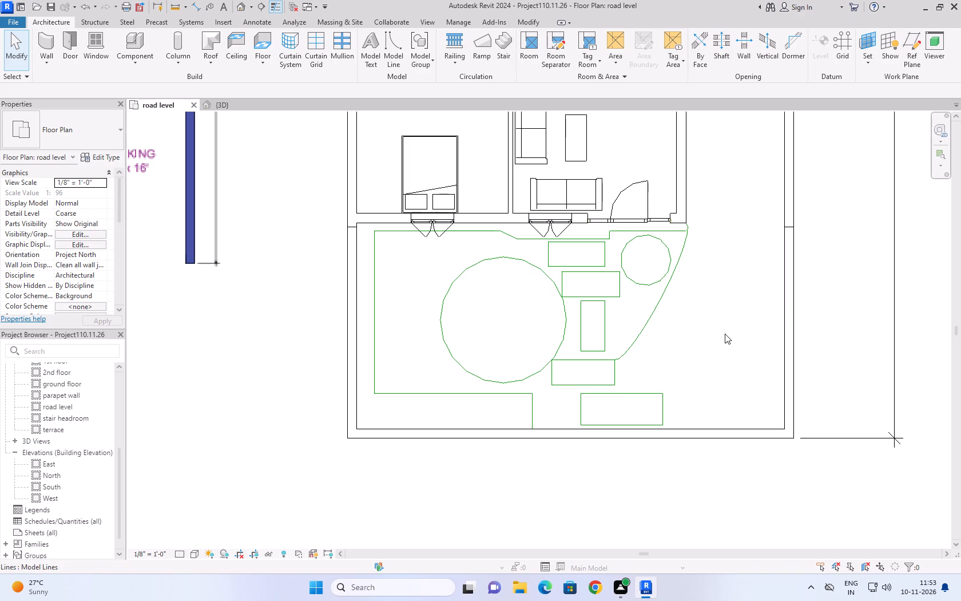
middle_click_drag(725, 334, 675, 345)
scroll(675, 345, "down", 2)
left_click(766, 279)
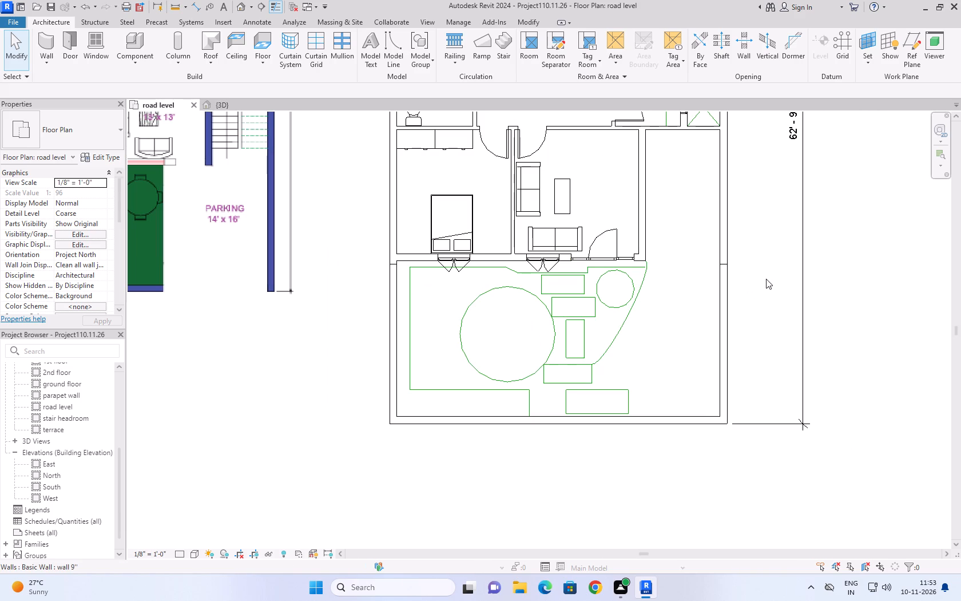
scroll(772, 308, "down", 2)
middle_click_drag(775, 307, 698, 341)
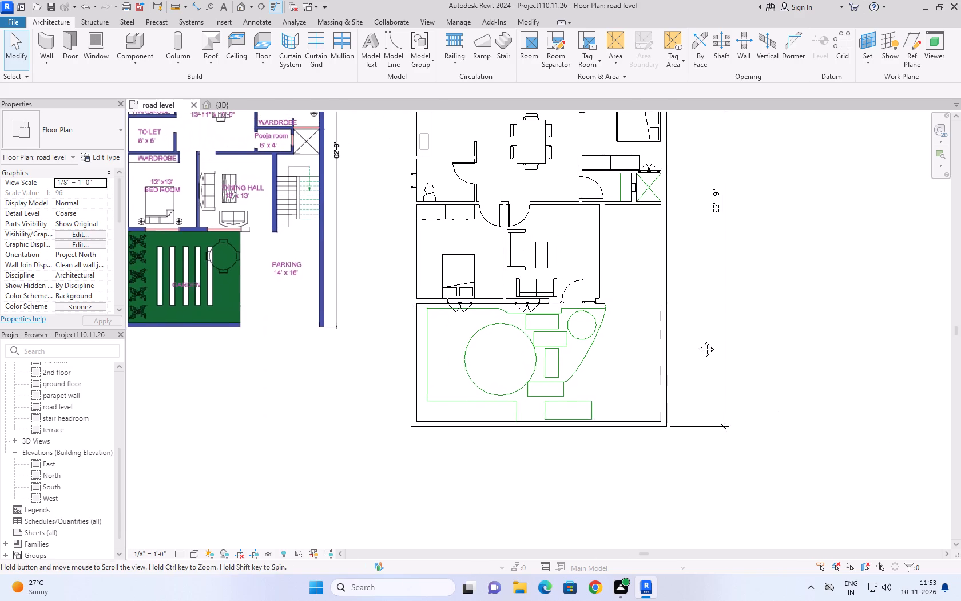
middle_click_drag(698, 341, 693, 342)
middle_click_drag(692, 324, 683, 348)
scroll(684, 346, "down", 1)
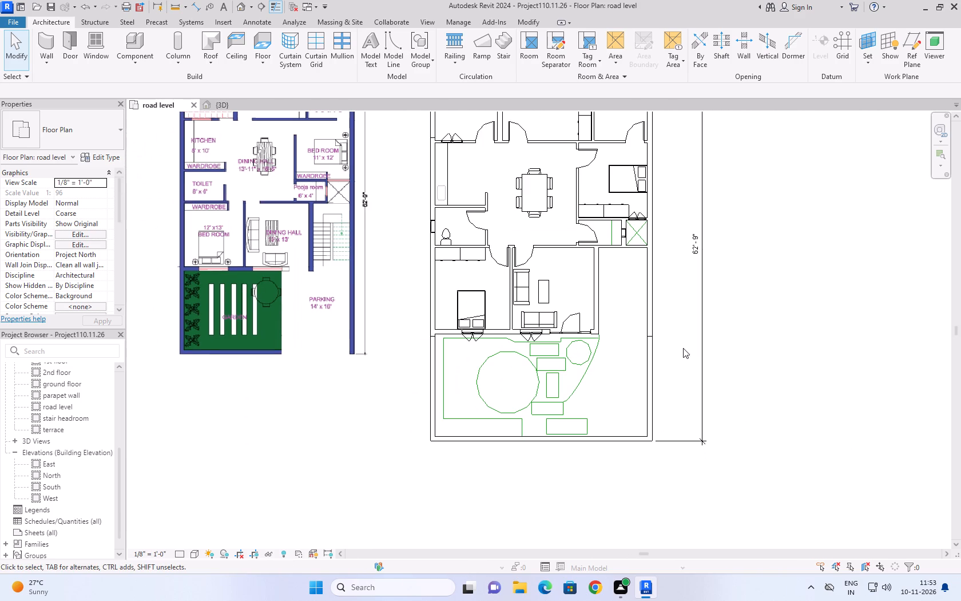
middle_click_drag(693, 340, 684, 354)
middle_click_drag(676, 314, 664, 326)
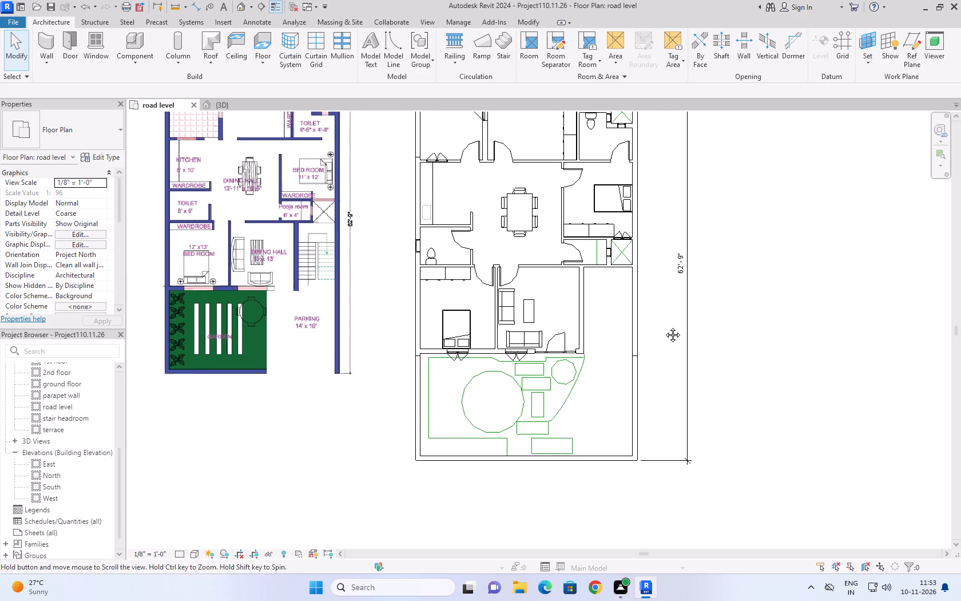
middle_click_drag(664, 326, 654, 336)
scroll(655, 335, "down", 1)
middle_click_drag(649, 321, 634, 338)
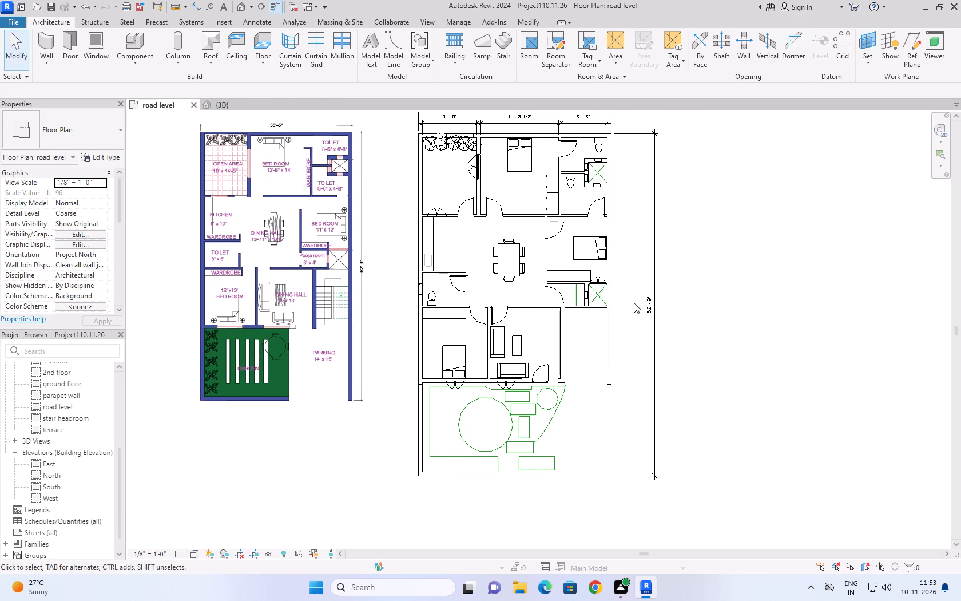
scroll(582, 288, "up", 5)
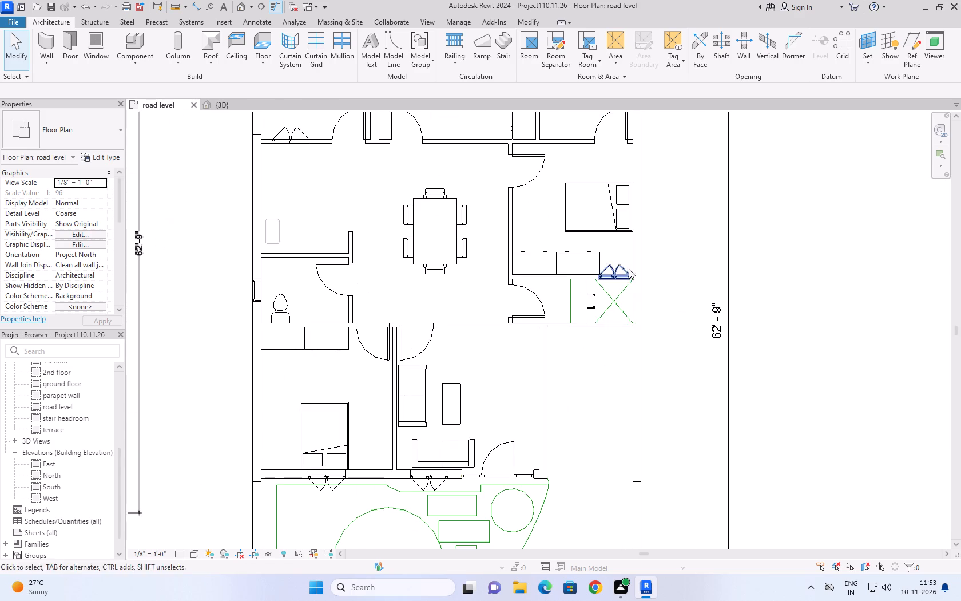
scroll(672, 346, "up", 4)
scroll(673, 342, "down", 5)
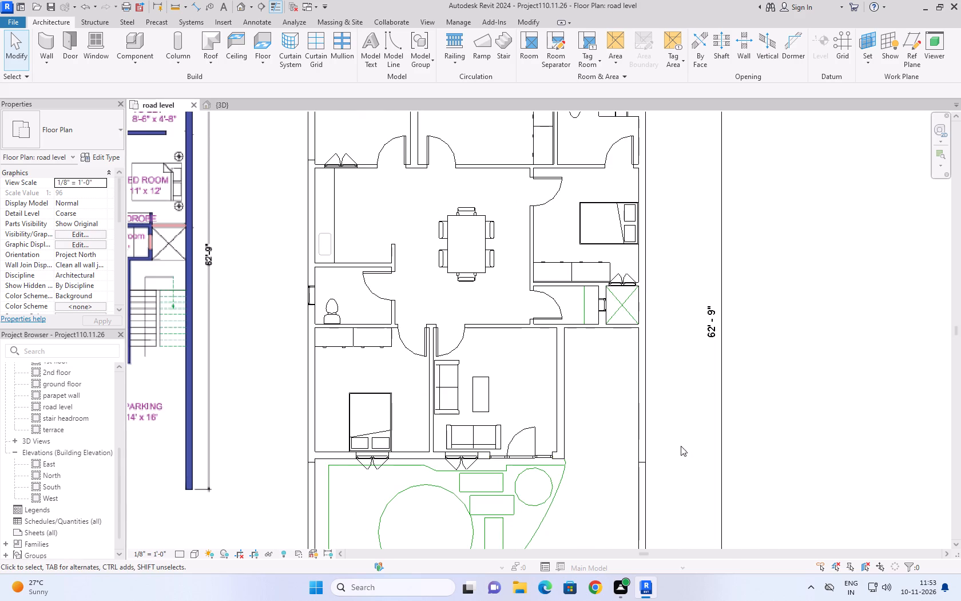
scroll(689, 334, "down", 2)
scroll(673, 405, "down", 2)
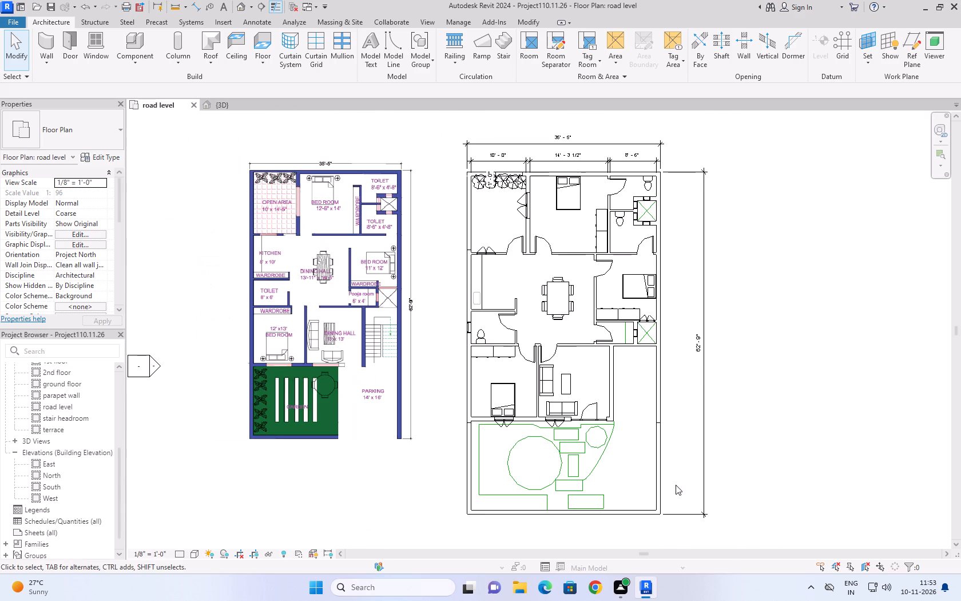
scroll(673, 493, "up", 5)
scroll(668, 370, "down", 4)
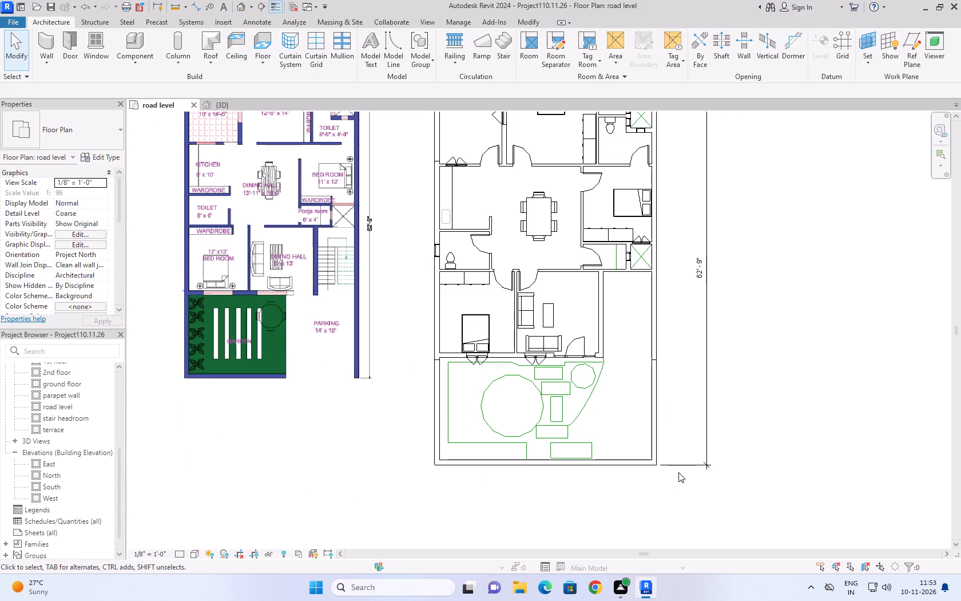
scroll(654, 517, "up", 1)
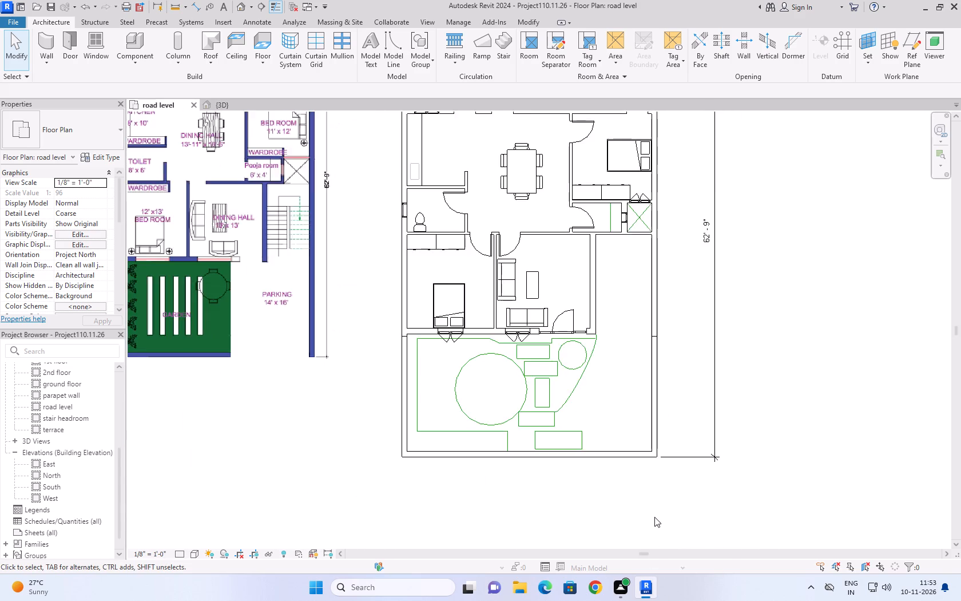
scroll(654, 517, "up", 1)
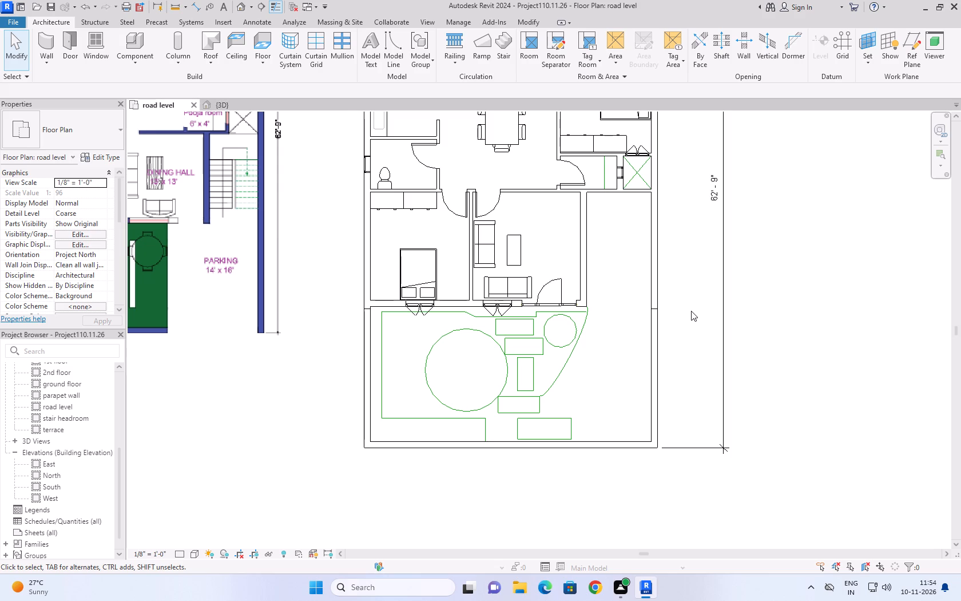
left_click(787, 262)
scroll(787, 262, "down", 2)
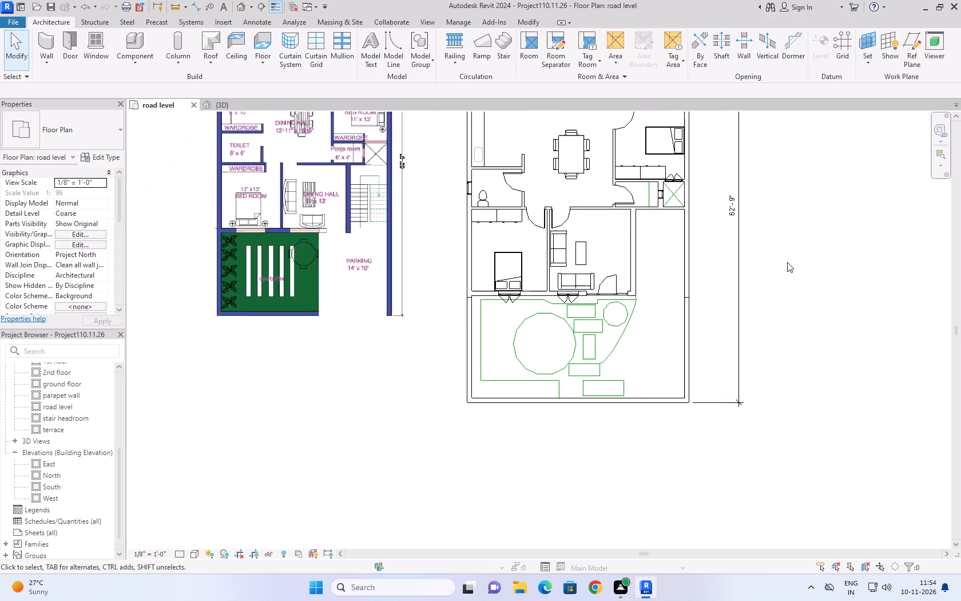
middle_click_drag(788, 204, 672, 315)
scroll(674, 311, "down", 1)
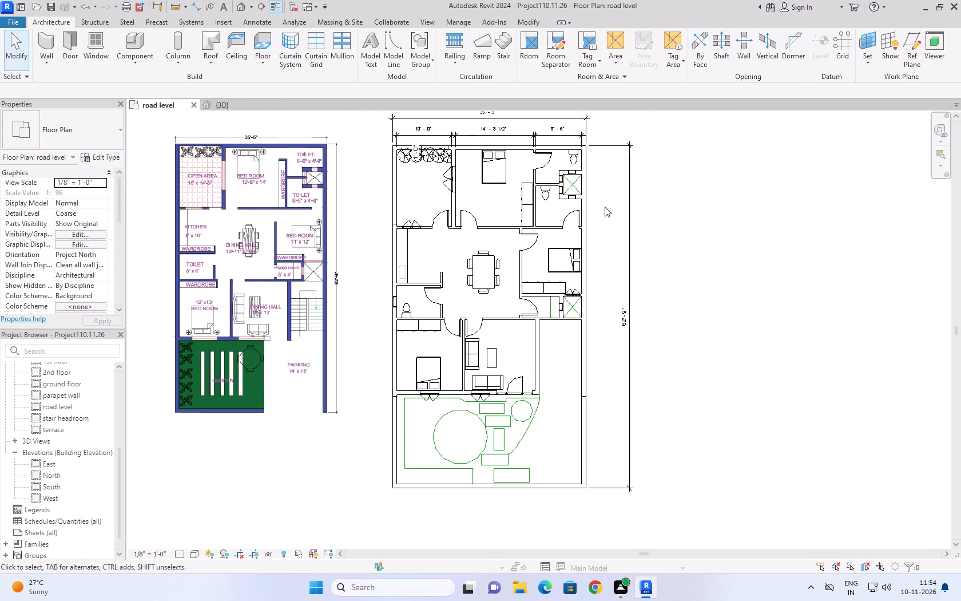
scroll(605, 191, "up", 2)
scroll(668, 154, "down", 3)
middle_click_drag(692, 238, 690, 250)
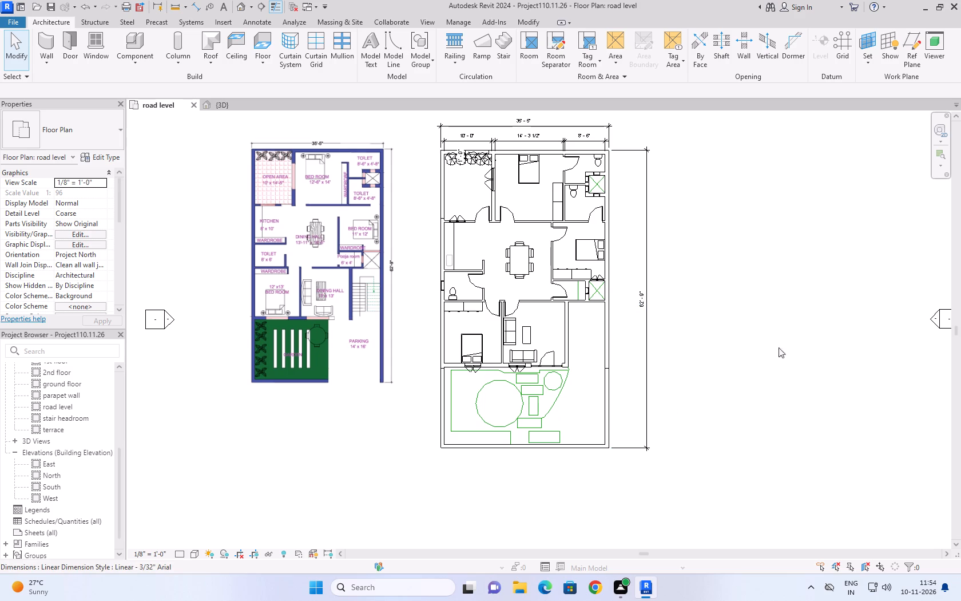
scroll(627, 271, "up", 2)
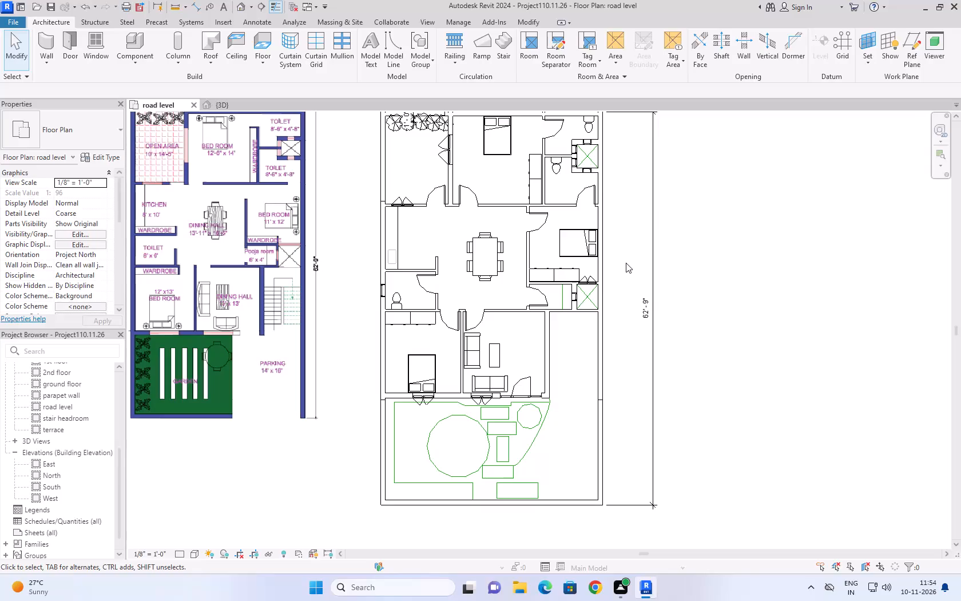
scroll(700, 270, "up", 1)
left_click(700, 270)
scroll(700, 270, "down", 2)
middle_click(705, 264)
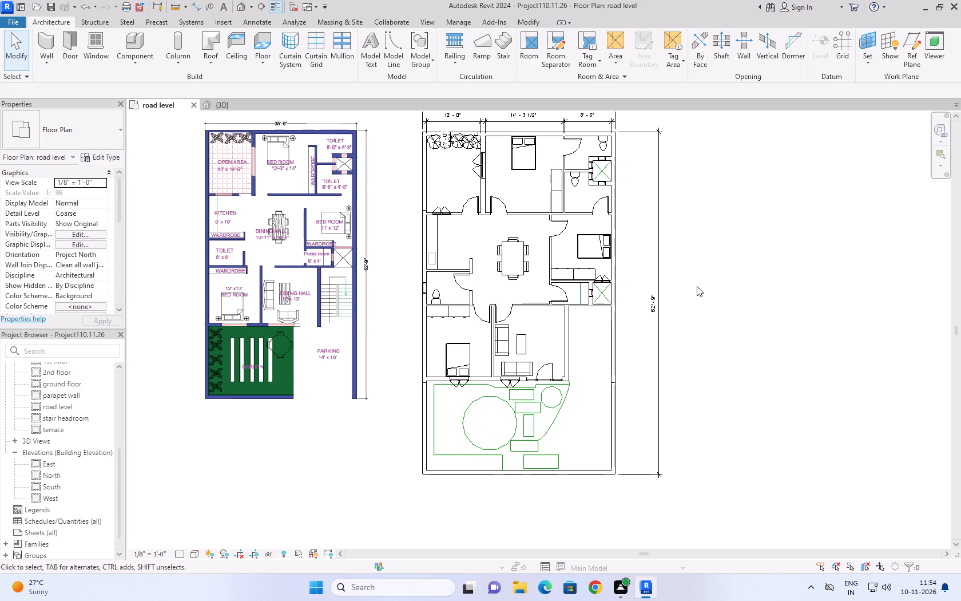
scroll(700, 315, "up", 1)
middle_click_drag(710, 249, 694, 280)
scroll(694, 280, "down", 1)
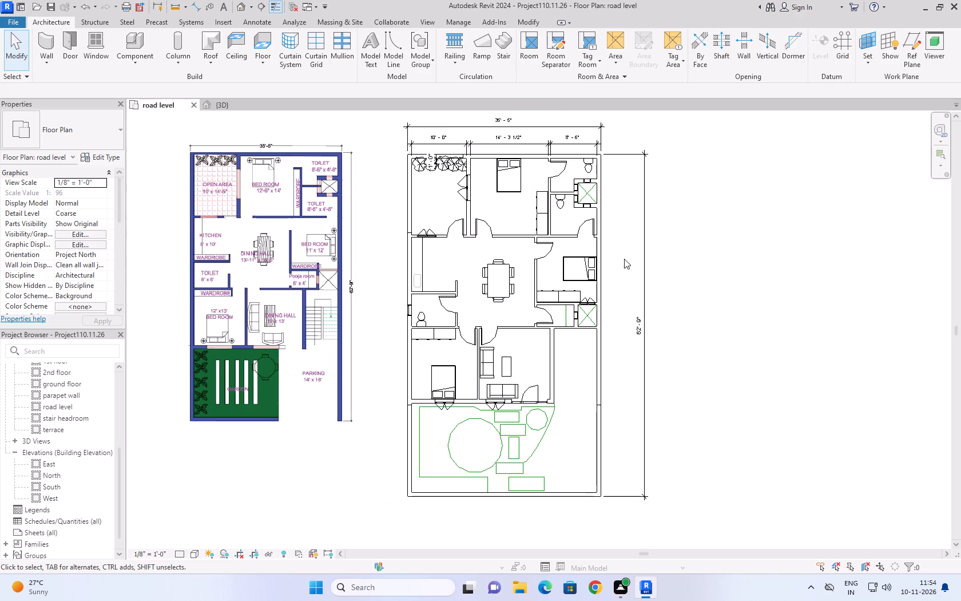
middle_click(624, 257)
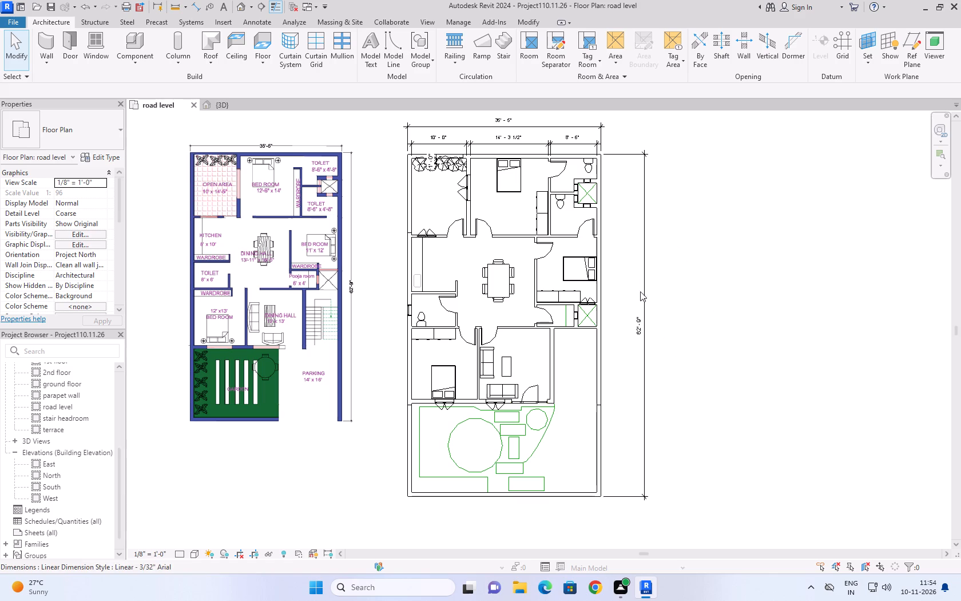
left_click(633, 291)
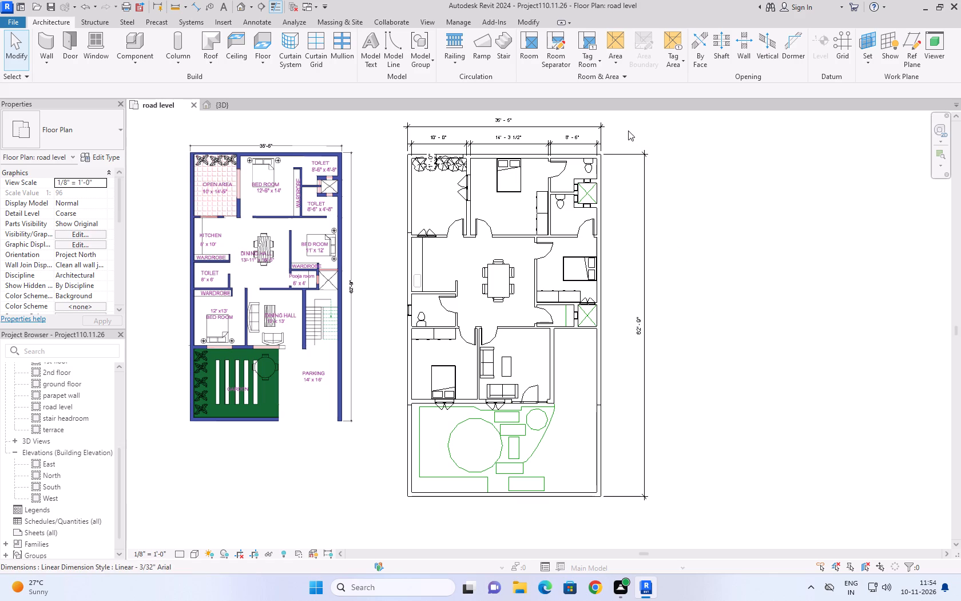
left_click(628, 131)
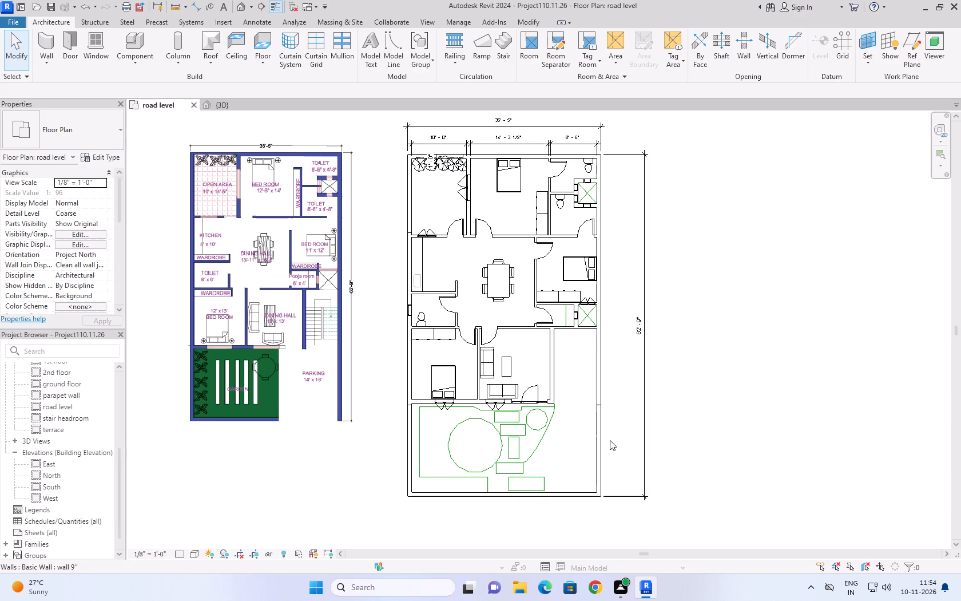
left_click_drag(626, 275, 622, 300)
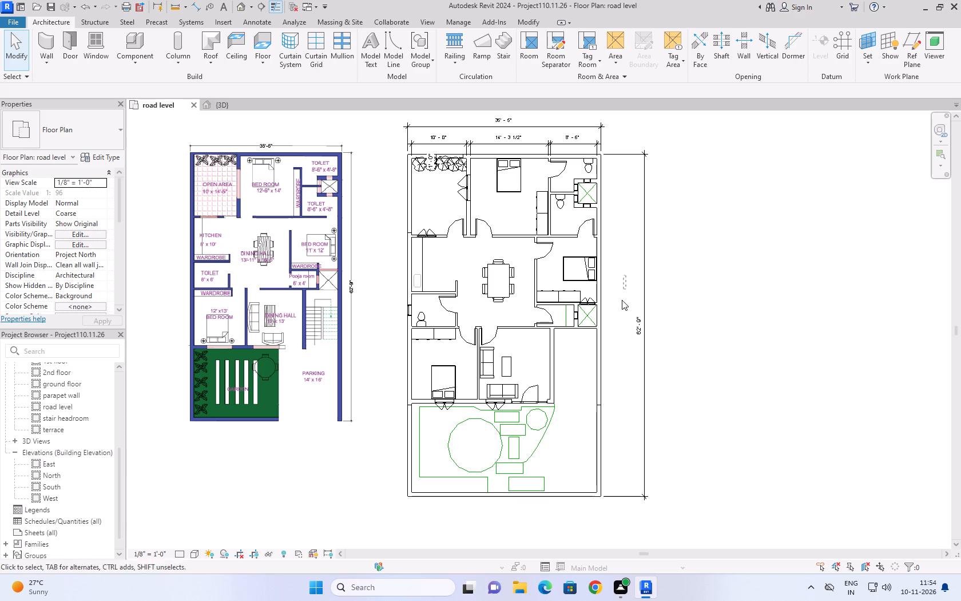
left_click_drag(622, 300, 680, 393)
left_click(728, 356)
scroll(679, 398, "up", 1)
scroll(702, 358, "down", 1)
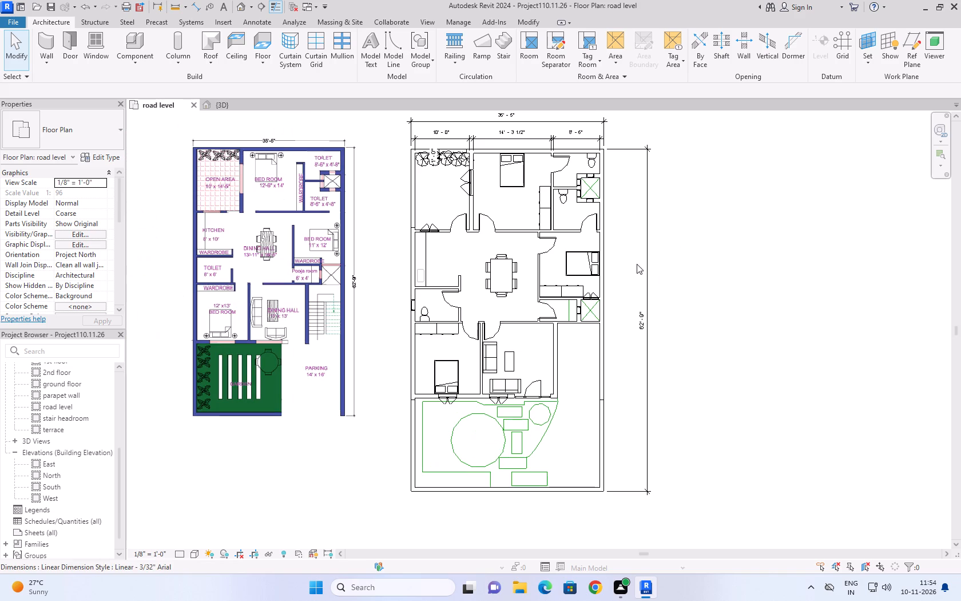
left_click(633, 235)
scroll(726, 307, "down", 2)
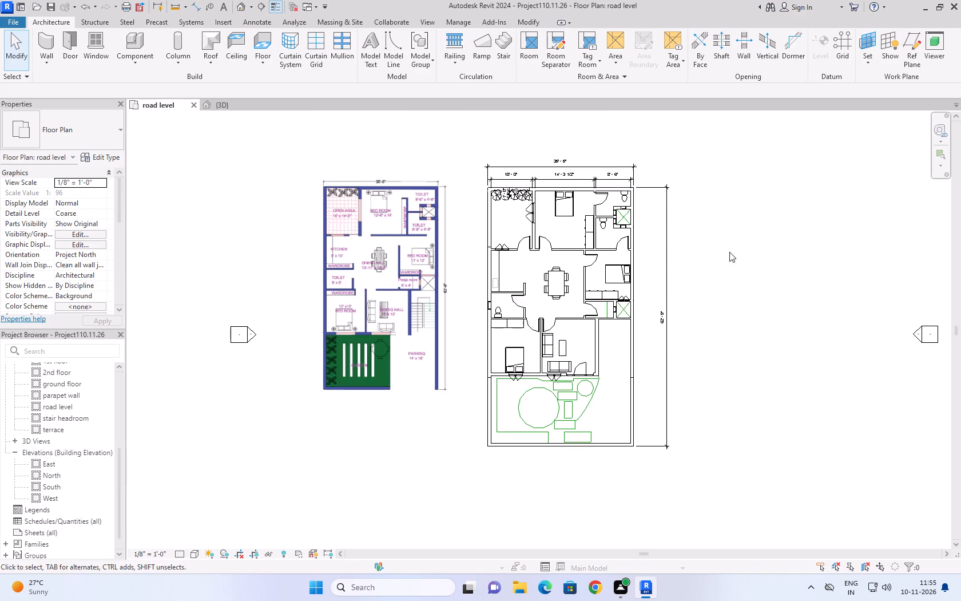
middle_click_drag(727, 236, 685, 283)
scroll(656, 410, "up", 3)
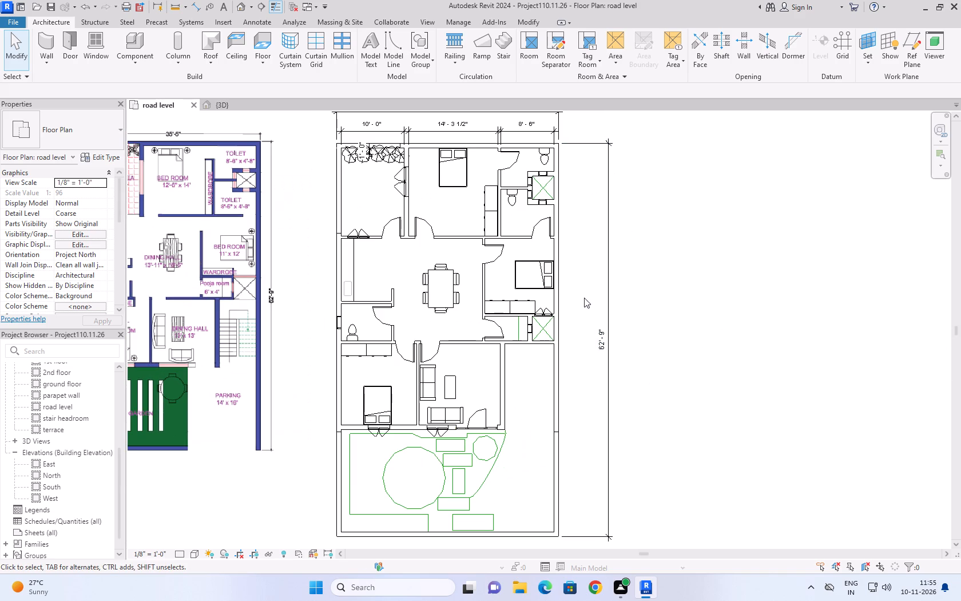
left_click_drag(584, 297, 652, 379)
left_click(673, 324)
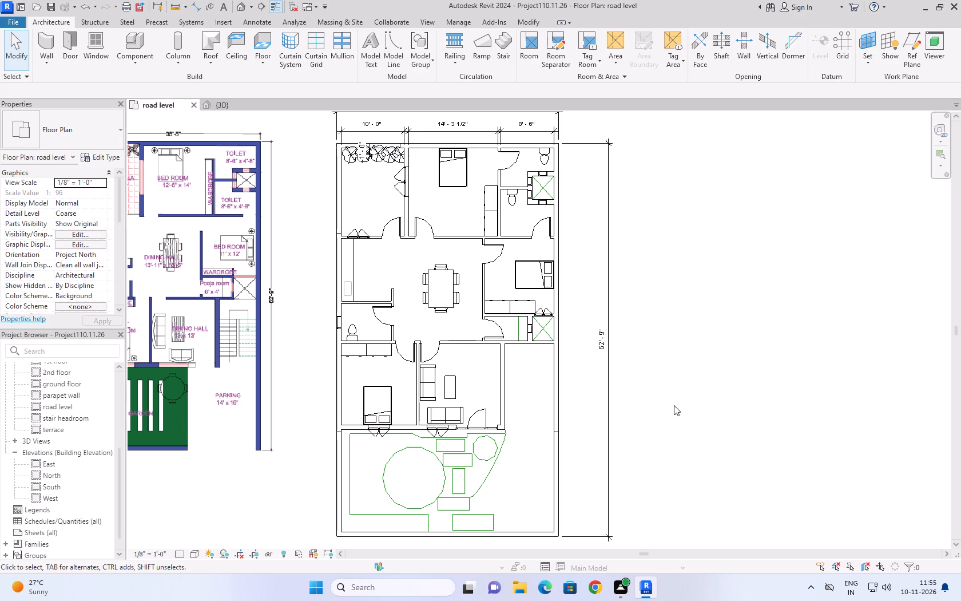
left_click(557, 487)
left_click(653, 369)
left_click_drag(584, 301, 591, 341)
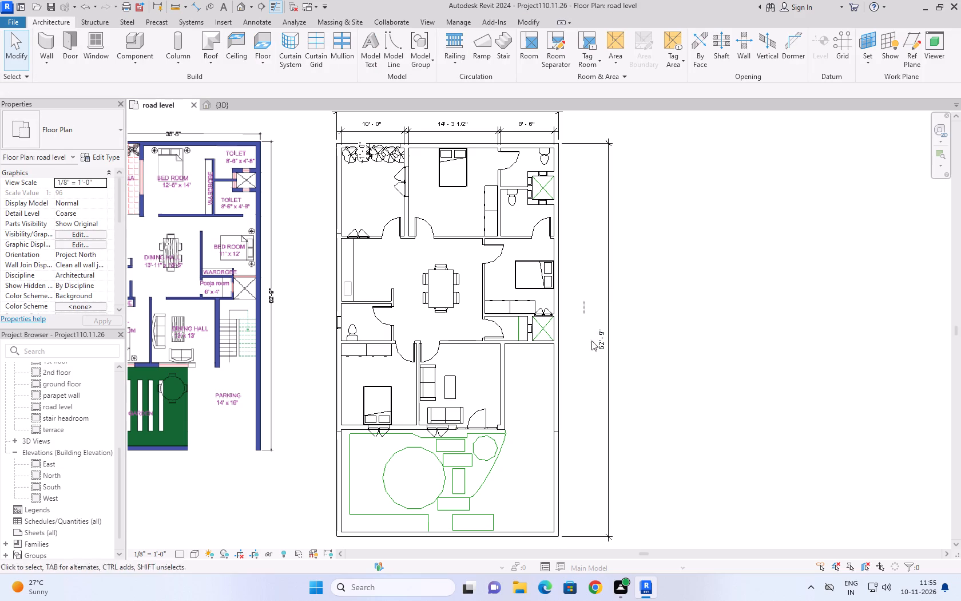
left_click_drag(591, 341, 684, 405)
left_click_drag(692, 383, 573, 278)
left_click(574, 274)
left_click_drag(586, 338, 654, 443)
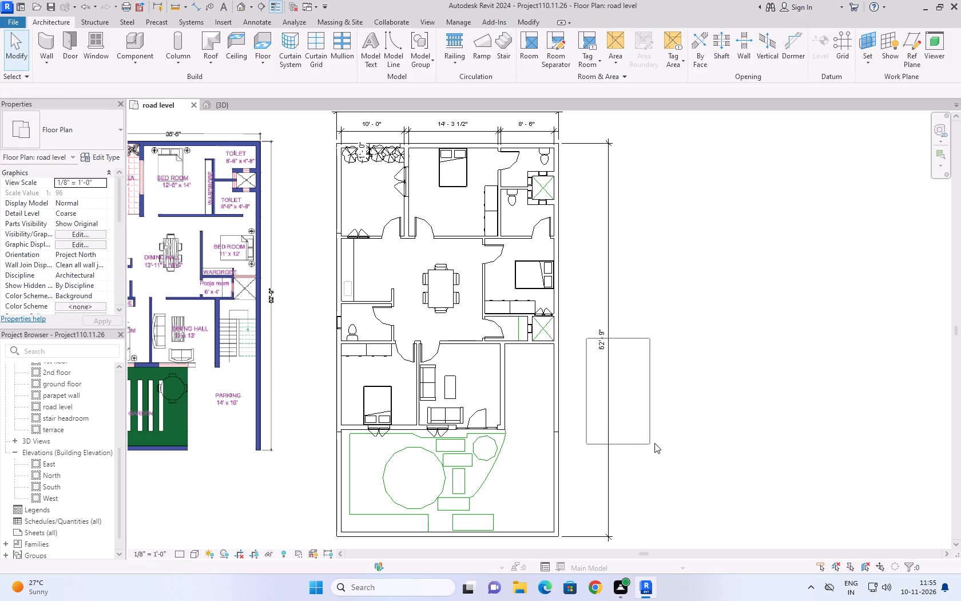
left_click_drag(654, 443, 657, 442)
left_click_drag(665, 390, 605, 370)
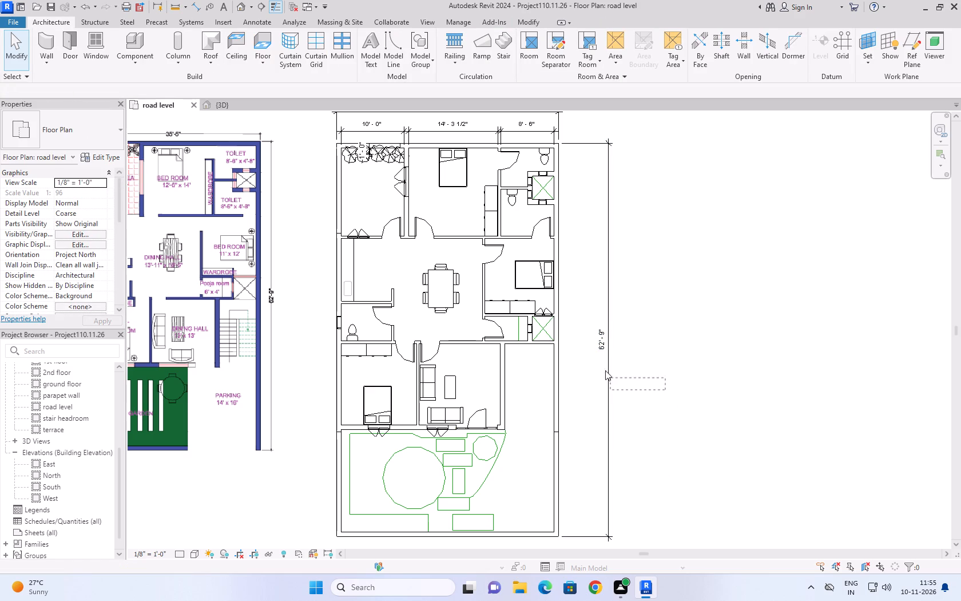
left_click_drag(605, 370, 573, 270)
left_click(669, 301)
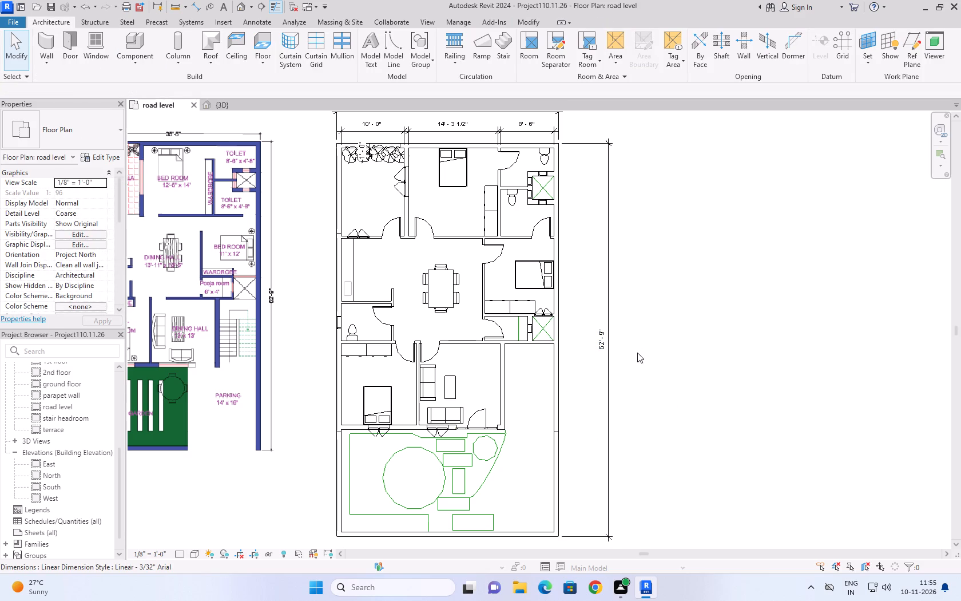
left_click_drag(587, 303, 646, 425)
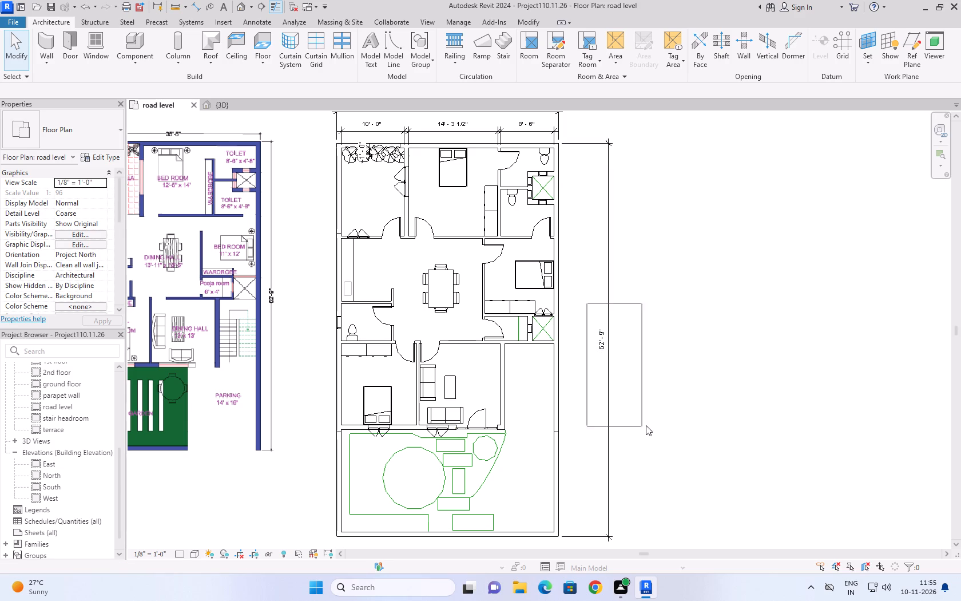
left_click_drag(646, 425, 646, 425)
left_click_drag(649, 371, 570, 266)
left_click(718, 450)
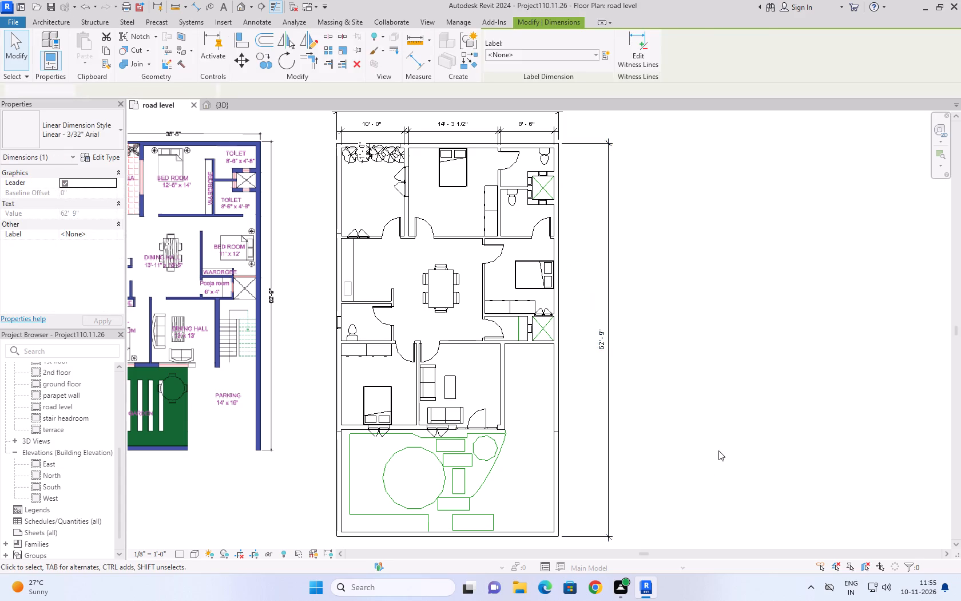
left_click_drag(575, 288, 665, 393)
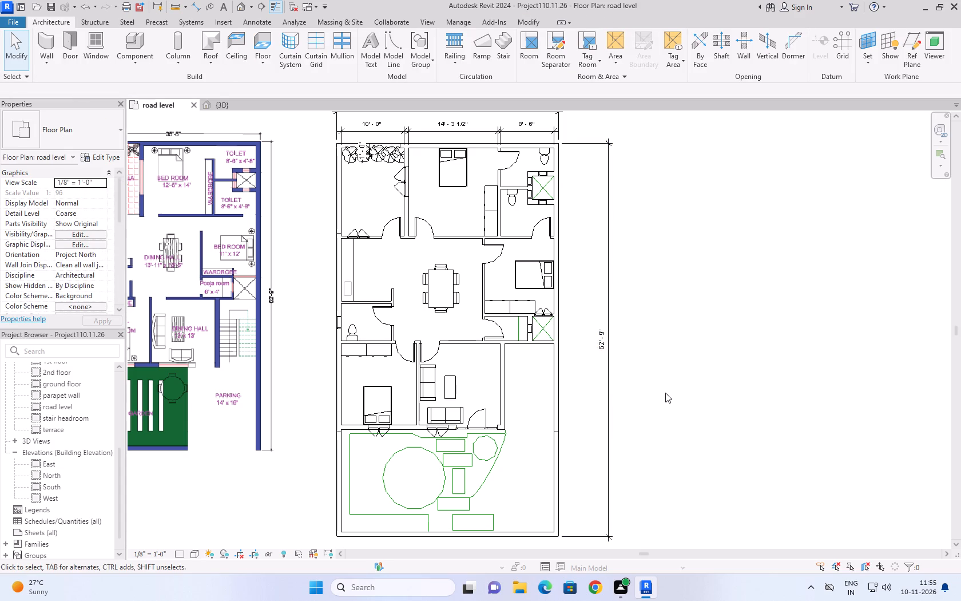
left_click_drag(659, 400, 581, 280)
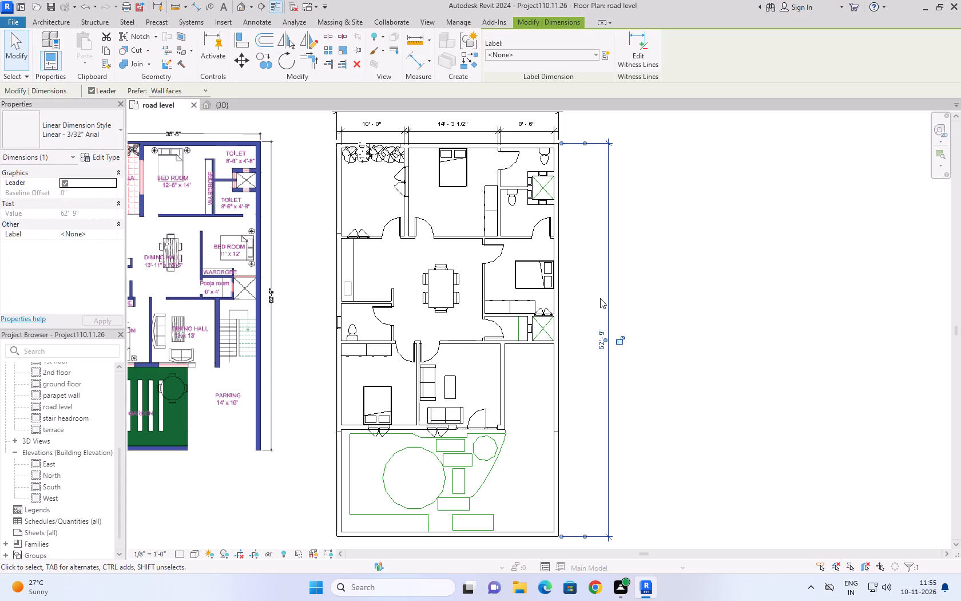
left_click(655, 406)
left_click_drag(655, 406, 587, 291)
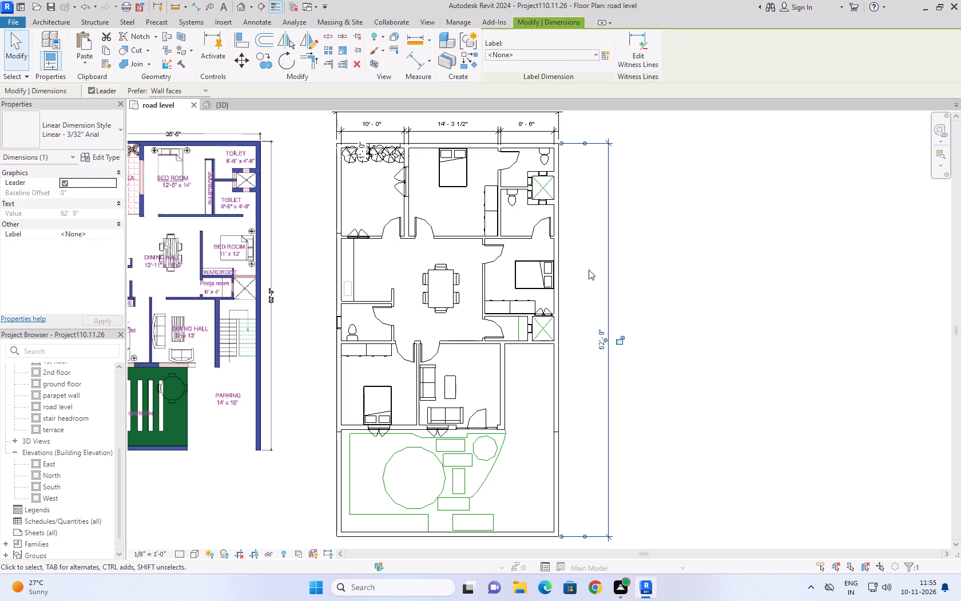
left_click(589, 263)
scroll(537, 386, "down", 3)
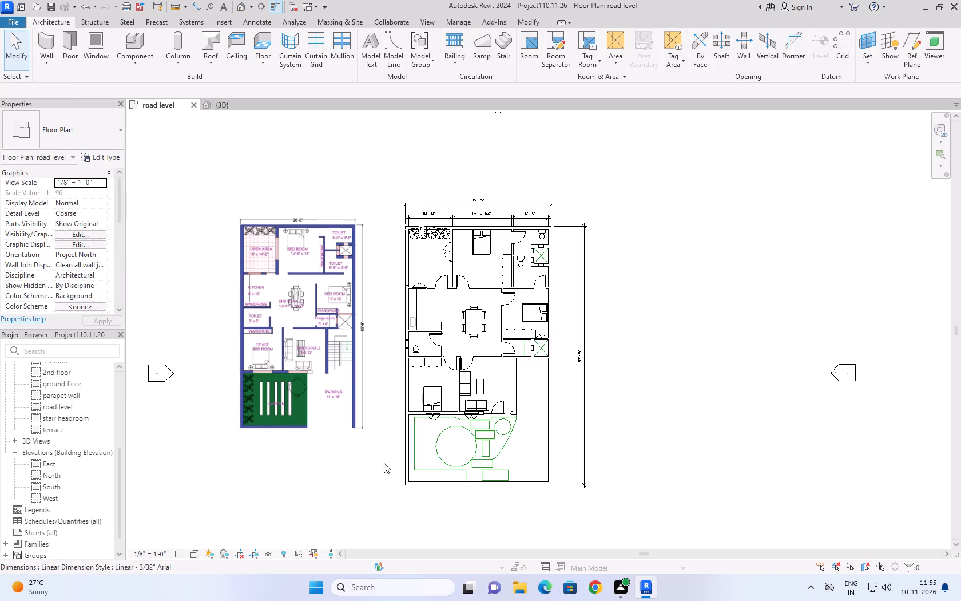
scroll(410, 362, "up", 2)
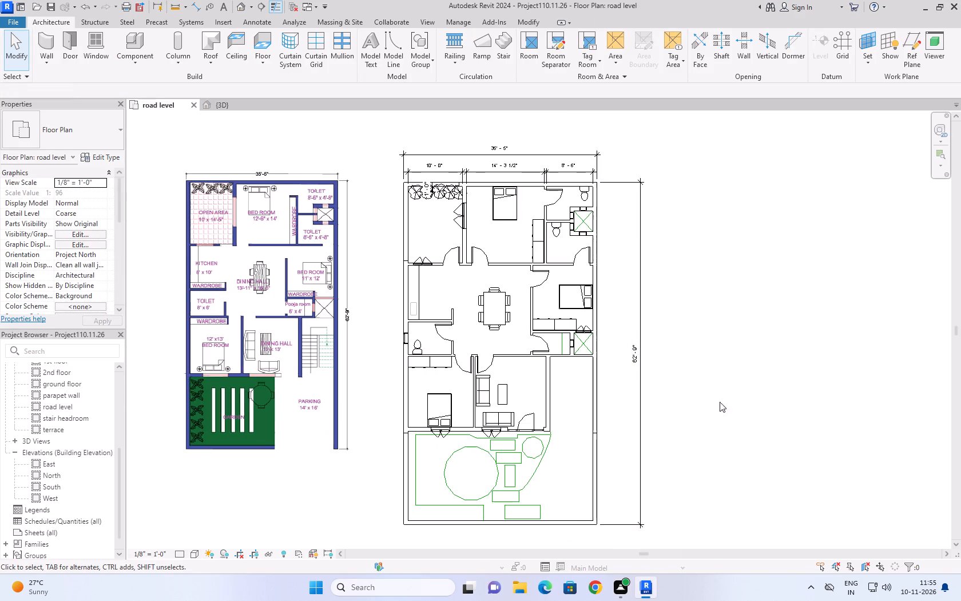
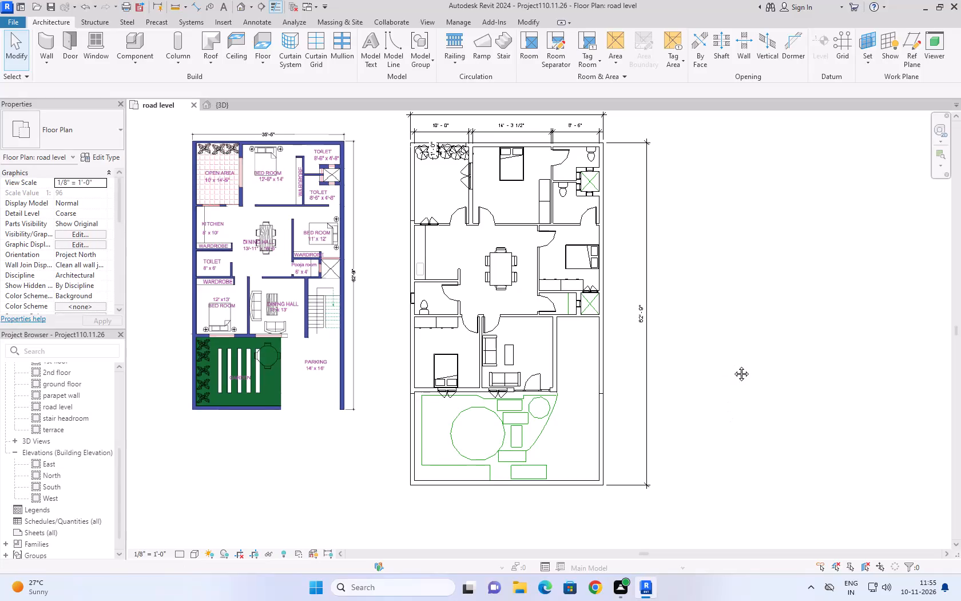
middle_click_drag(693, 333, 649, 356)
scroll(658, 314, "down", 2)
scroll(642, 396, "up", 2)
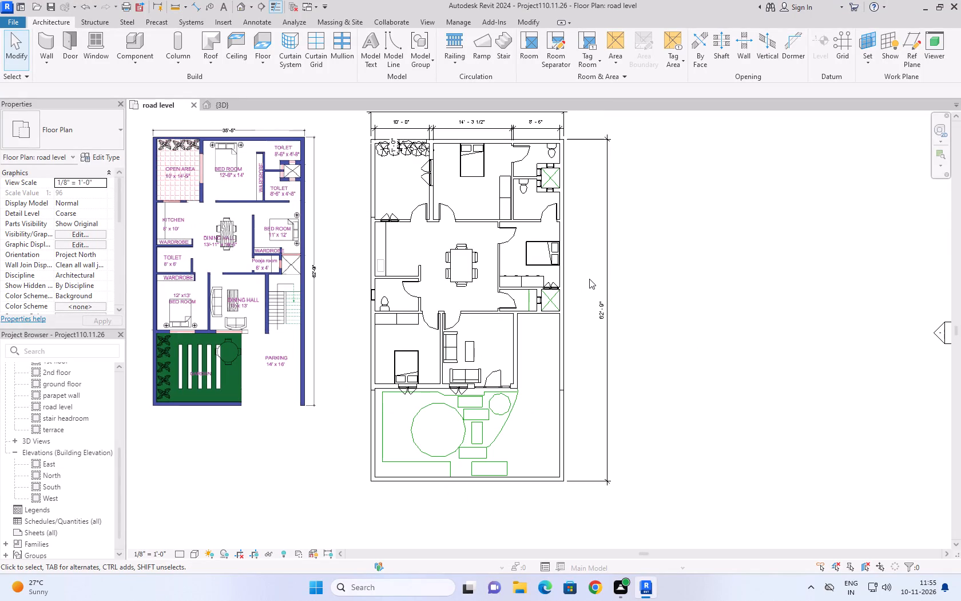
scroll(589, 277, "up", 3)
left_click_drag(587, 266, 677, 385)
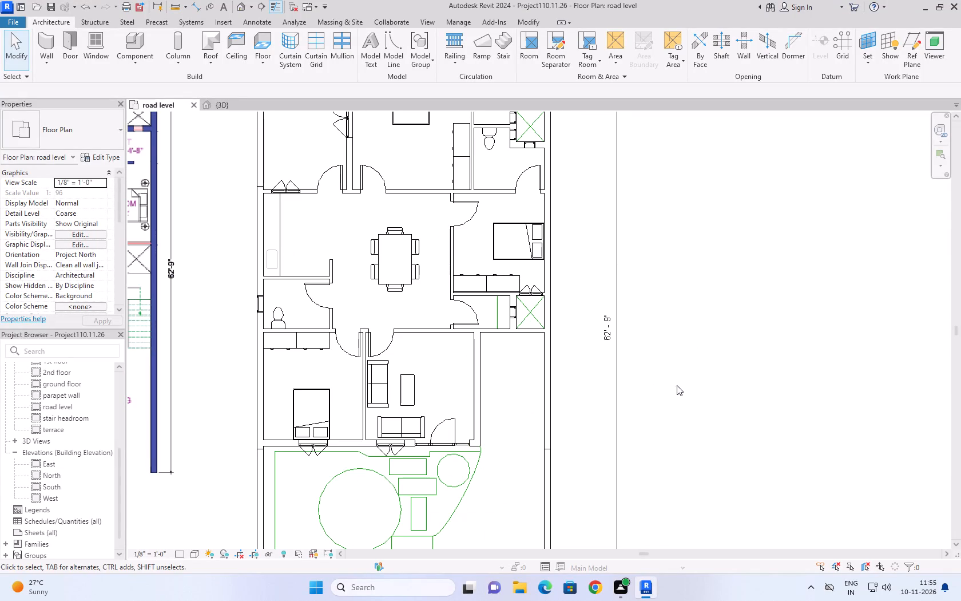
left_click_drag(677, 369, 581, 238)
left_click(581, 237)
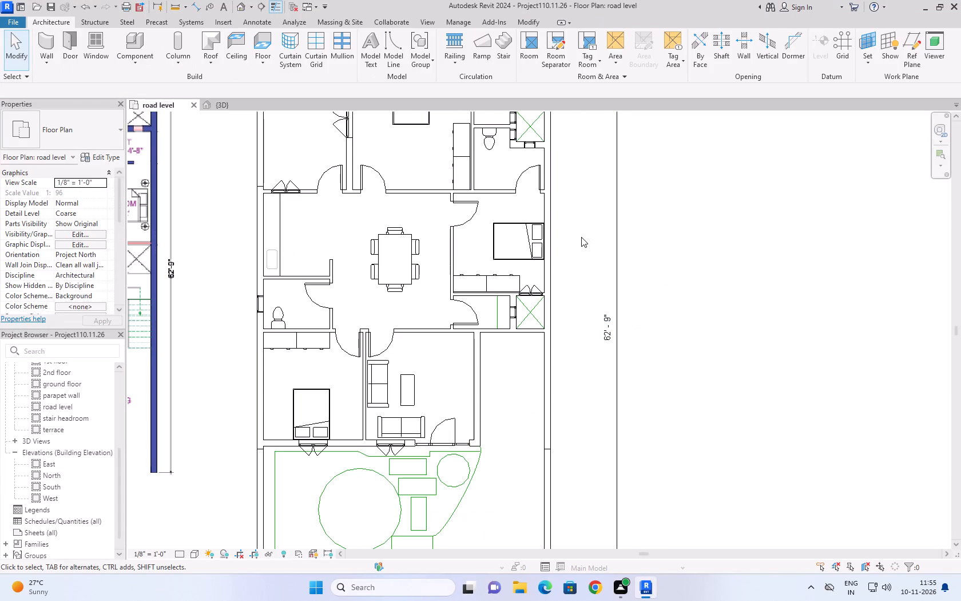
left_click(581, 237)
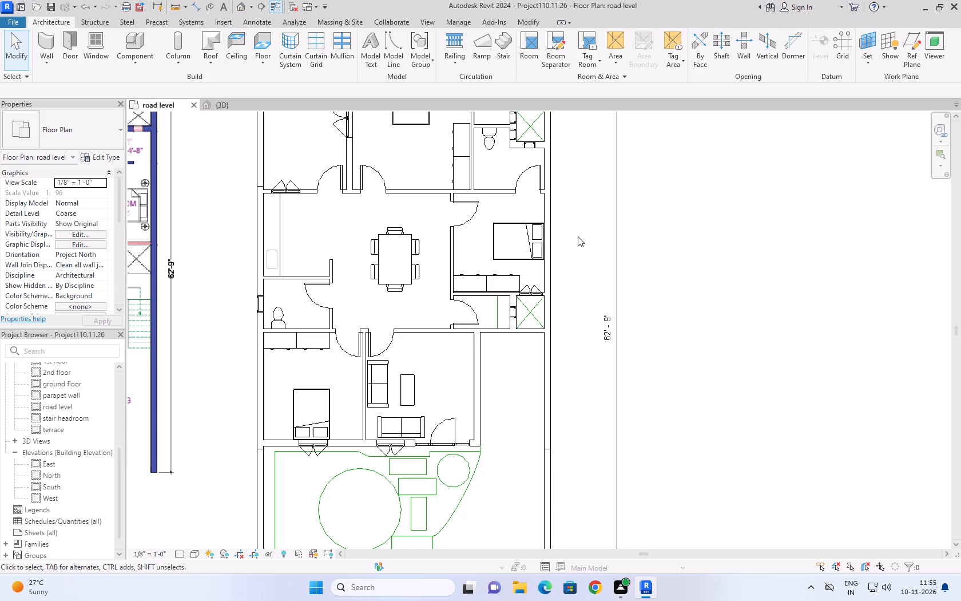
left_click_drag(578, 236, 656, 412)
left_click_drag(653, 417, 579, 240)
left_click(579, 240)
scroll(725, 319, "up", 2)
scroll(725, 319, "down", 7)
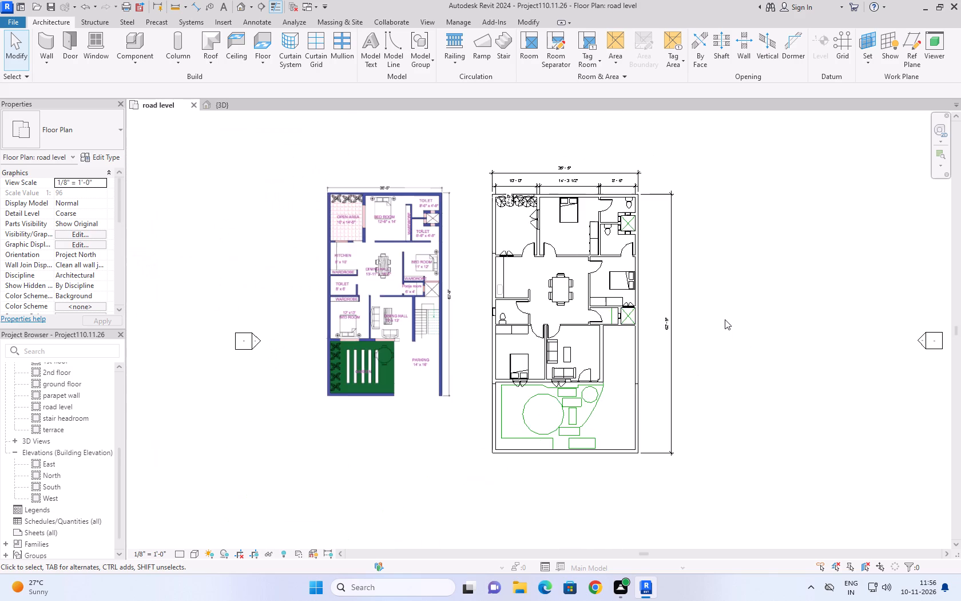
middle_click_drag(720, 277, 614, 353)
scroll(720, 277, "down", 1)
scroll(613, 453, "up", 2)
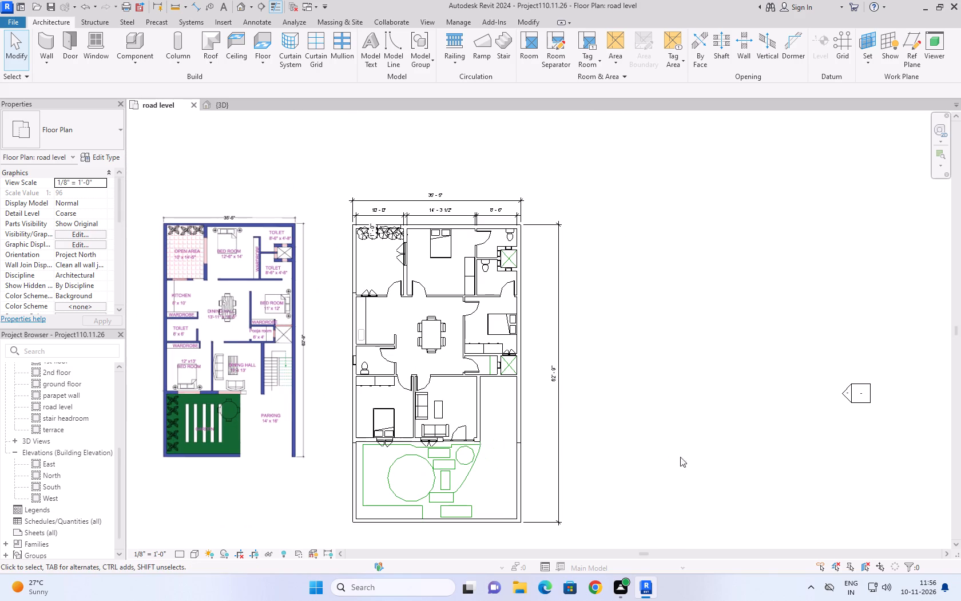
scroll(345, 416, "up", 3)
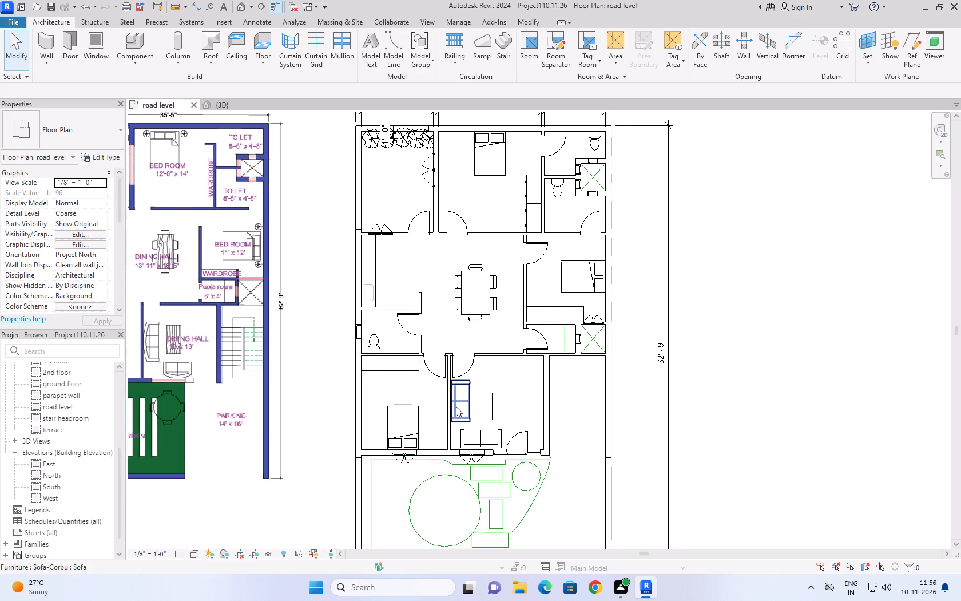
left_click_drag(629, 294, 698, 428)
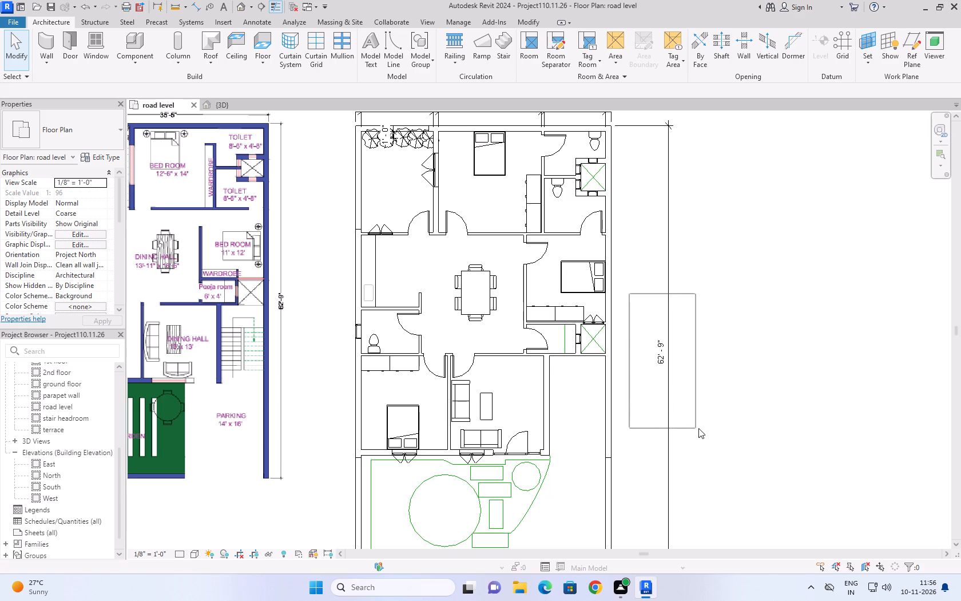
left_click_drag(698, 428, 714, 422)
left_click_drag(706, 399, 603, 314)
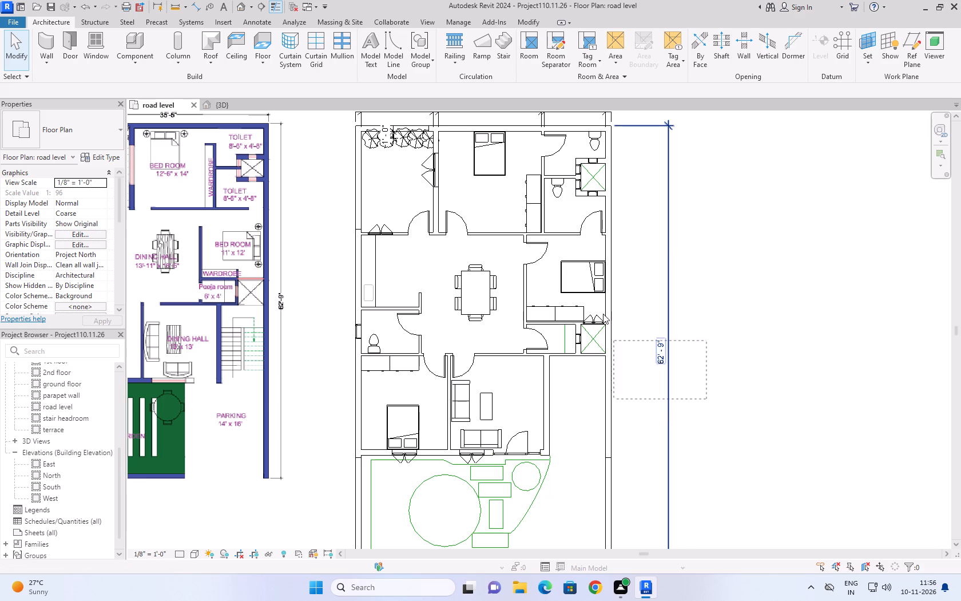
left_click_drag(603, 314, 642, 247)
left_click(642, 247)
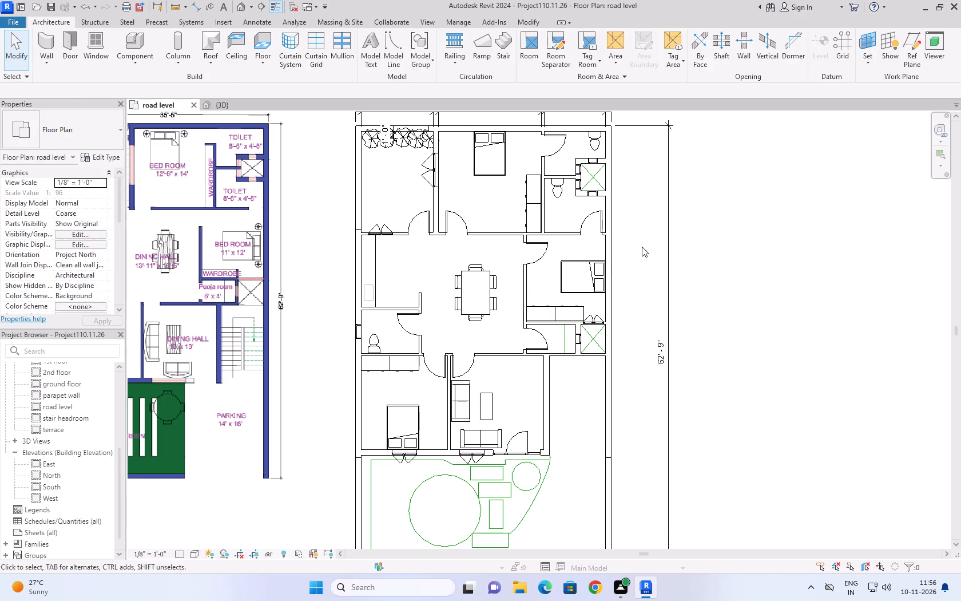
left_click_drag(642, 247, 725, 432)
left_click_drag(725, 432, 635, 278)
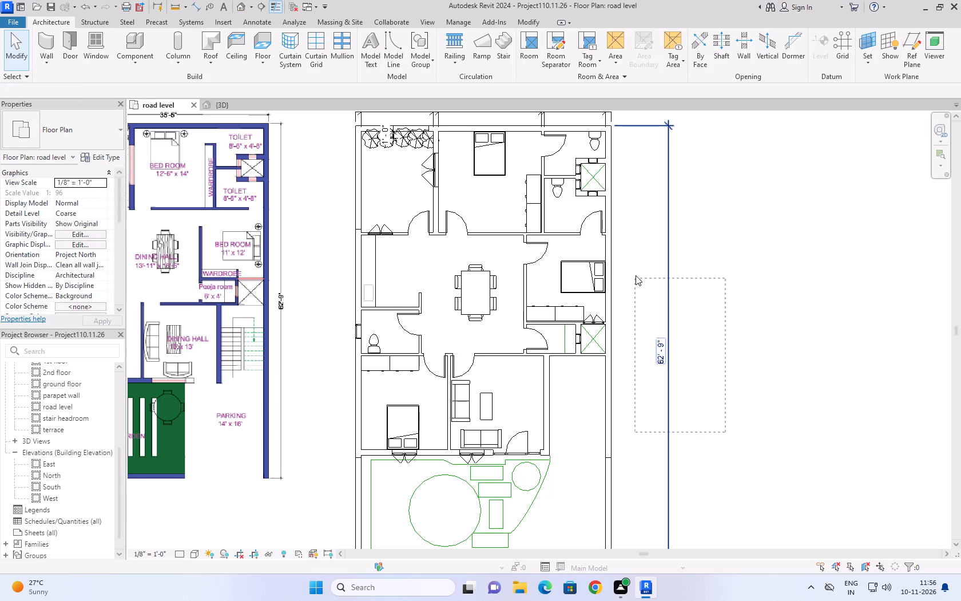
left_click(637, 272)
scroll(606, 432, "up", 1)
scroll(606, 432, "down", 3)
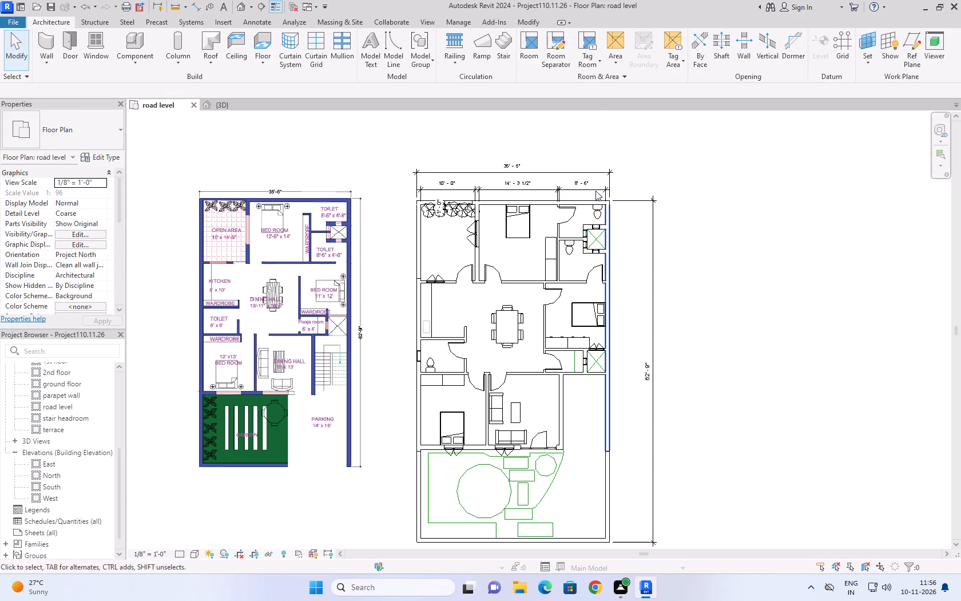
Nudge the wardrobe nearest the dining hall in the upper bedroom flush against the toilet partition wall.
scroll(611, 167, "up", 5)
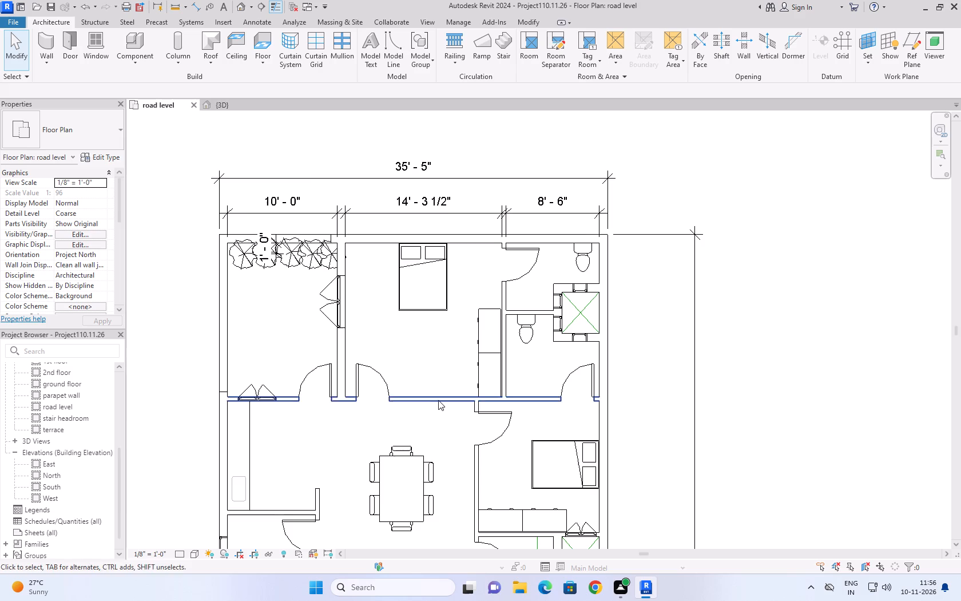
scroll(438, 400, "up", 5)
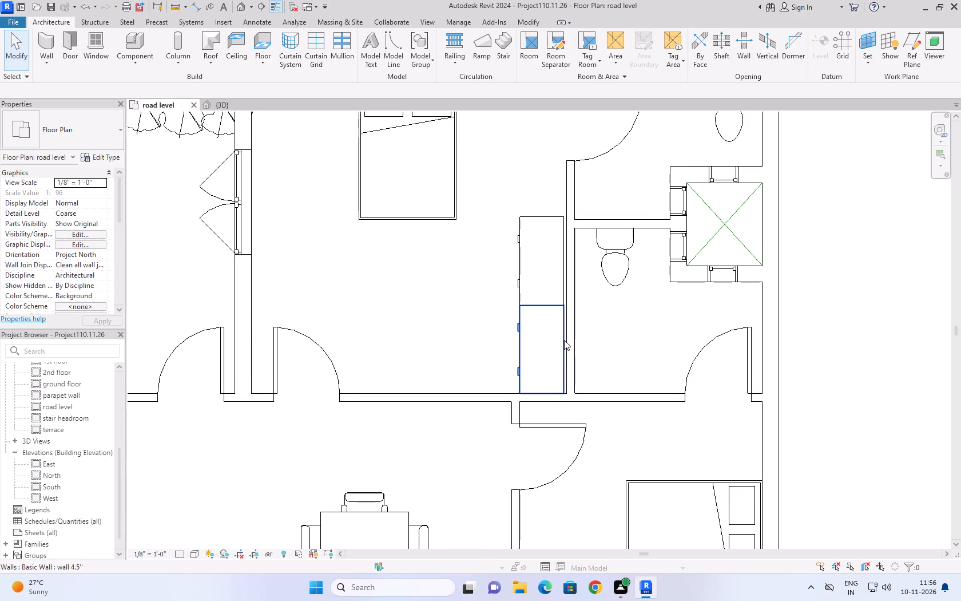
scroll(562, 335, "up", 5)
left_click(563, 302)
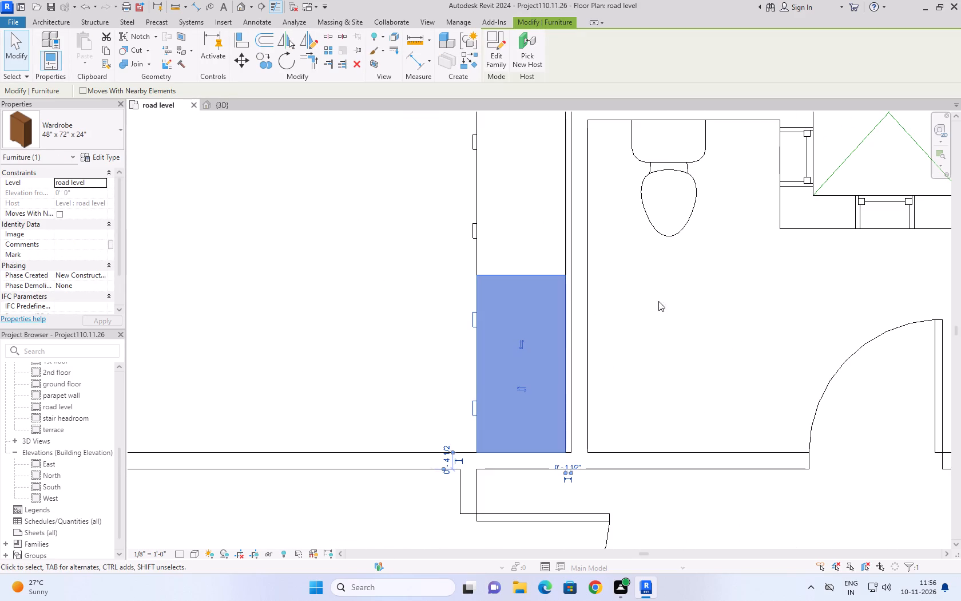
key("Right")
key("Right")
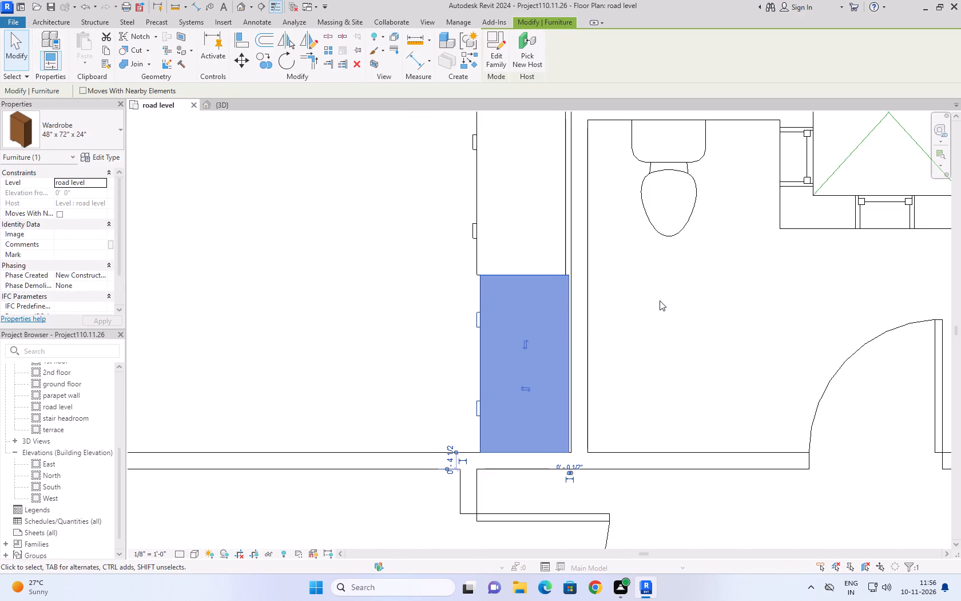
key("Right")
left_click(660, 300)
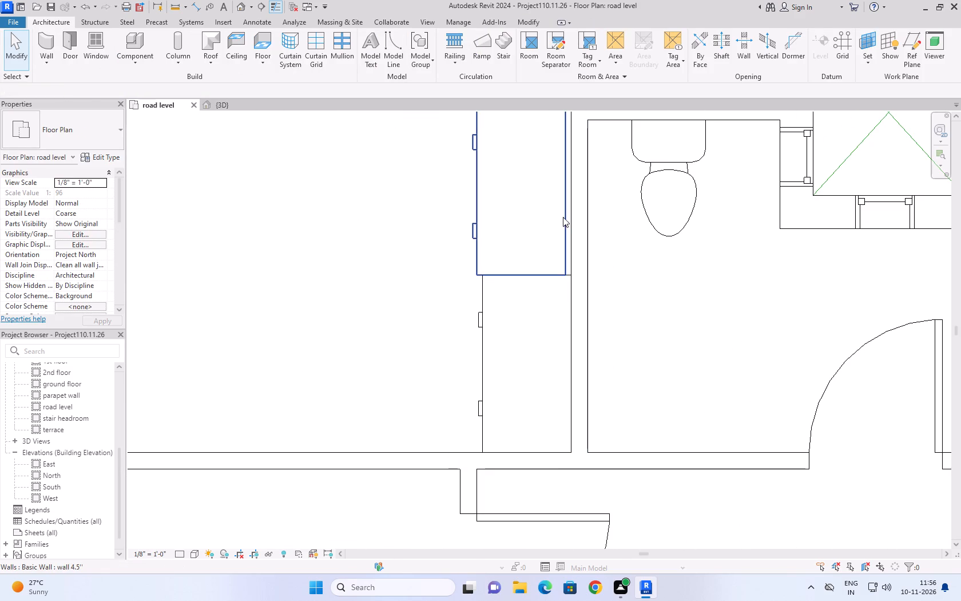
Nudge the adjoining second wardrobe in the upper bedroom flush against the toilet partition wall, aligned with the first.
left_click(563, 217)
key("Right")
key("Right")
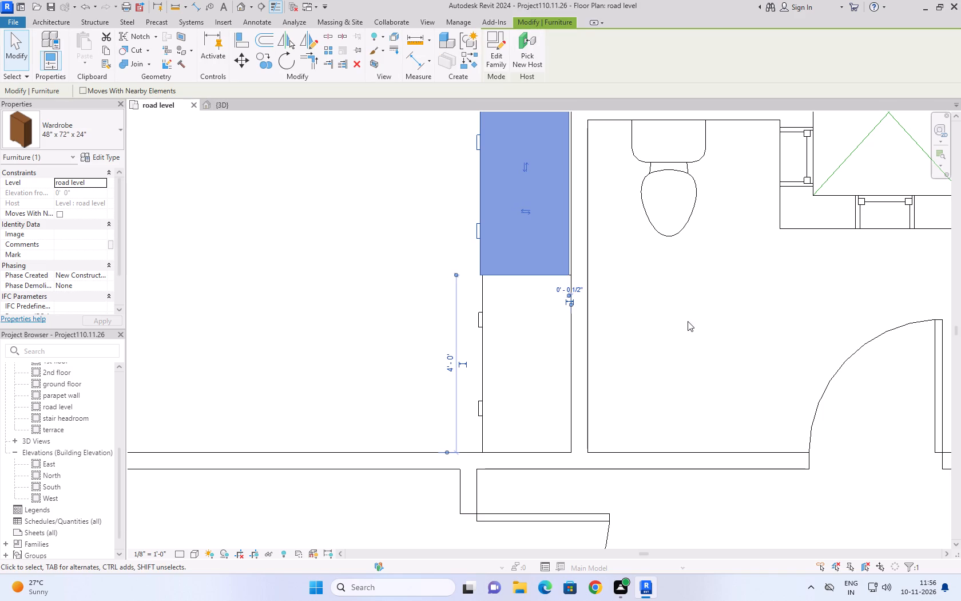
key("Right")
left_click(688, 321)
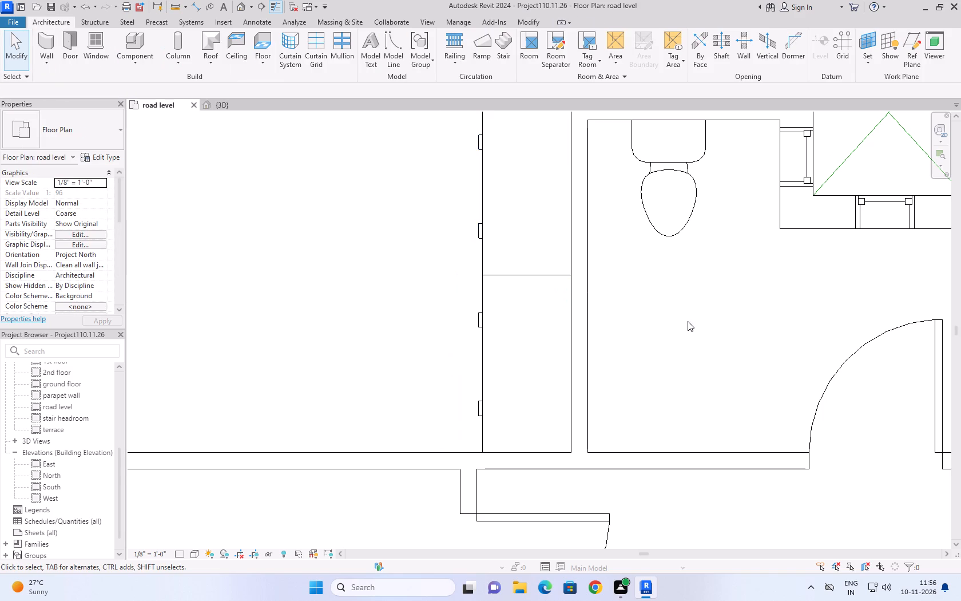
Examine the exterior walls and the front garden's boundary walls around the road level plan against the reference drawing.
scroll(688, 321, "down", 9)
scroll(578, 361, "down", 5)
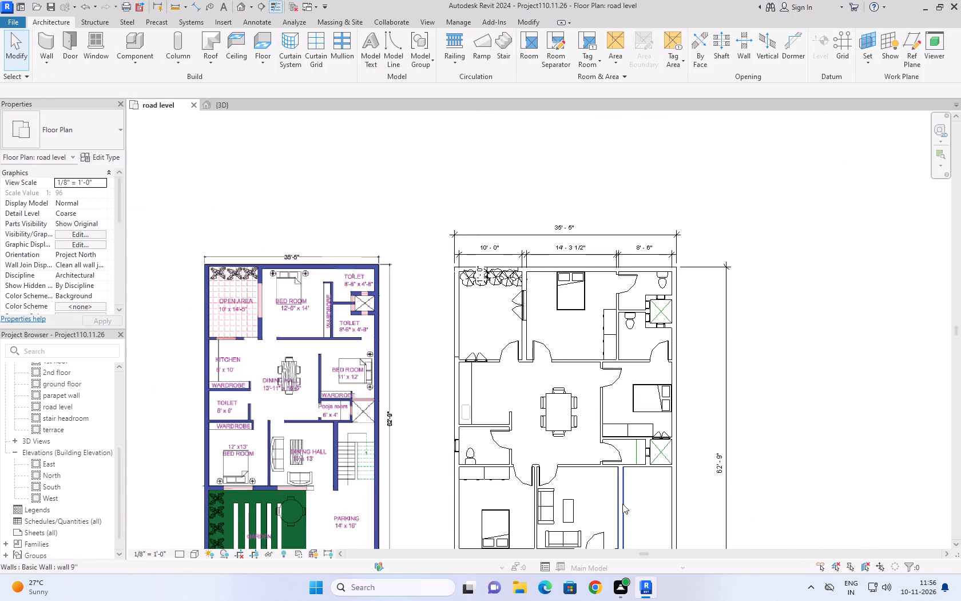
scroll(607, 253, "down", 4)
scroll(601, 530, "up", 6)
middle_click_drag(645, 354, 575, 425)
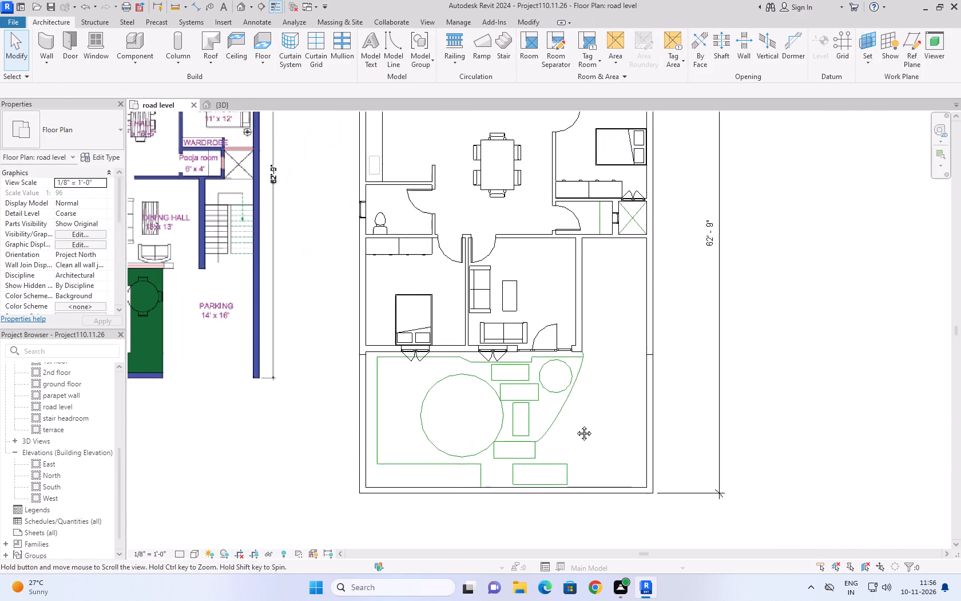
middle_click_drag(575, 425, 566, 434)
scroll(566, 434, "down", 4)
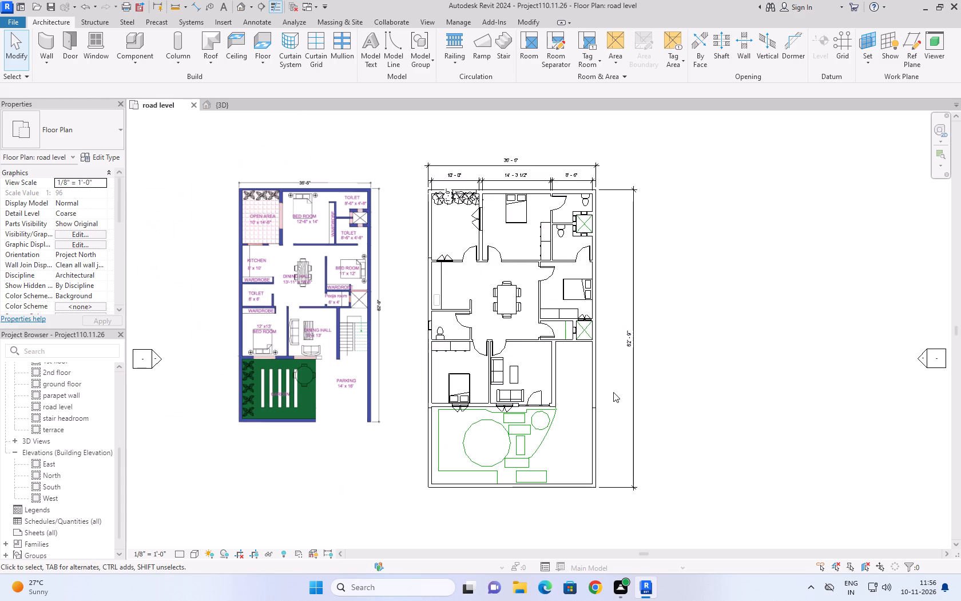
scroll(494, 185, "up", 4)
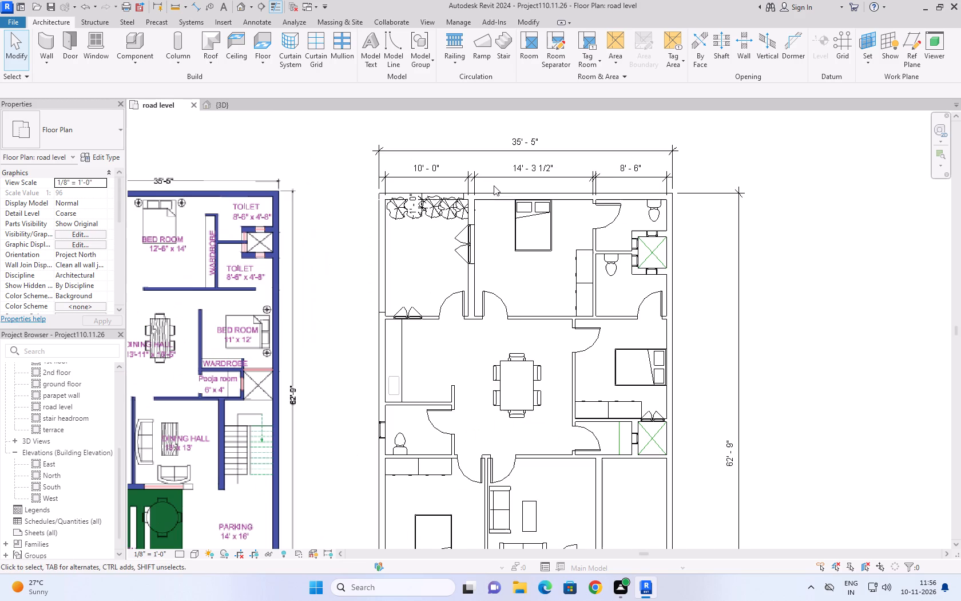
left_click(431, 190)
left_click(807, 209)
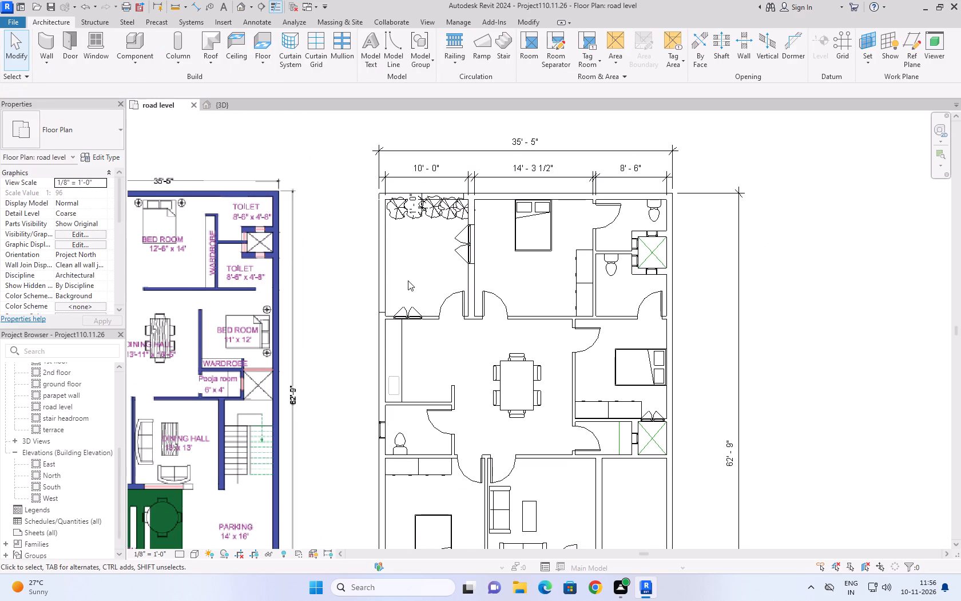
scroll(366, 342, "up", 5)
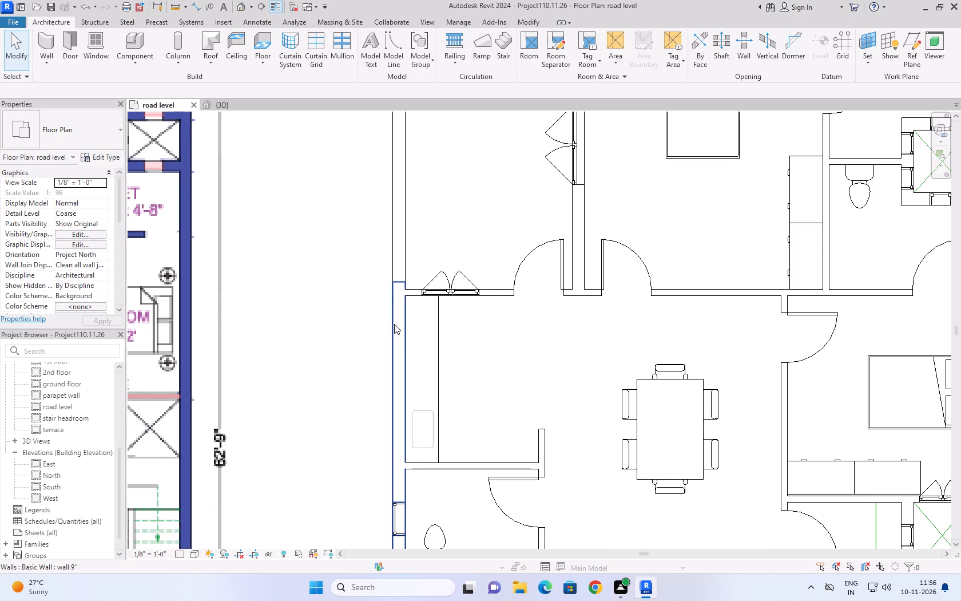
scroll(341, 266, "down", 6)
left_click(394, 222)
scroll(687, 219, "down", 1)
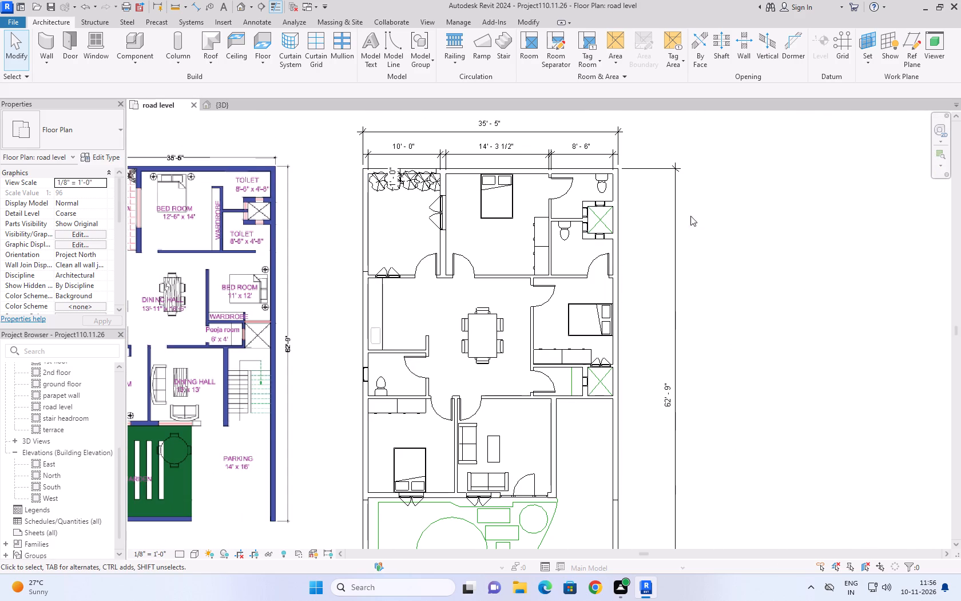
scroll(690, 216, "down", 2)
scroll(635, 491, "up", 5)
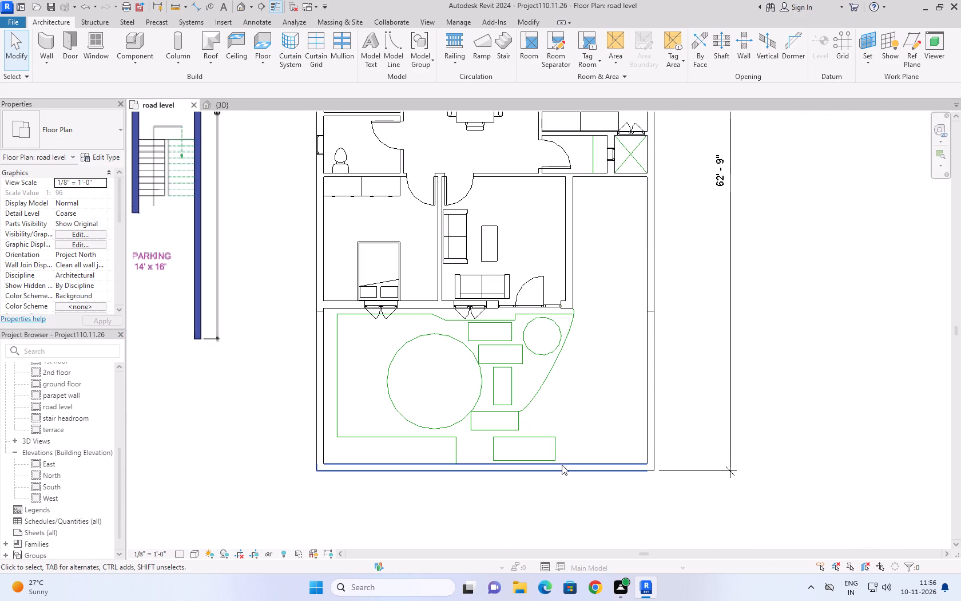
left_click(562, 465)
left_click(685, 414)
left_click(656, 382)
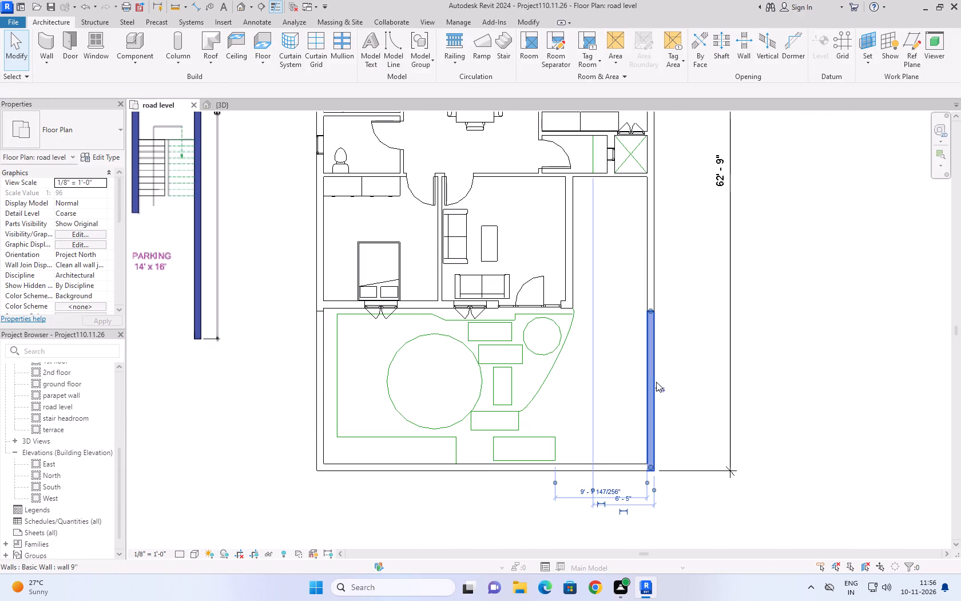
left_click(322, 360)
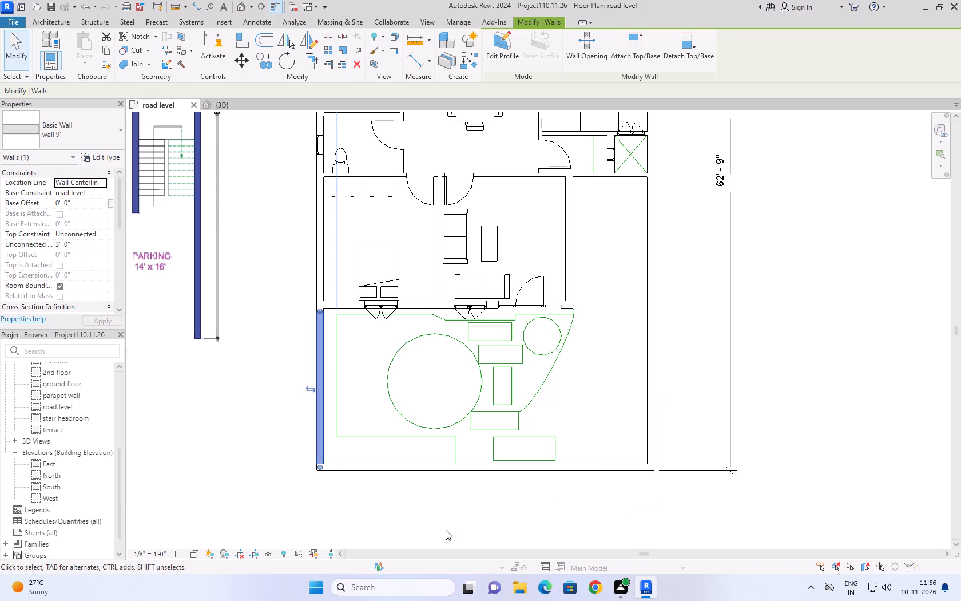
left_click(462, 505)
scroll(462, 505, "down", 4)
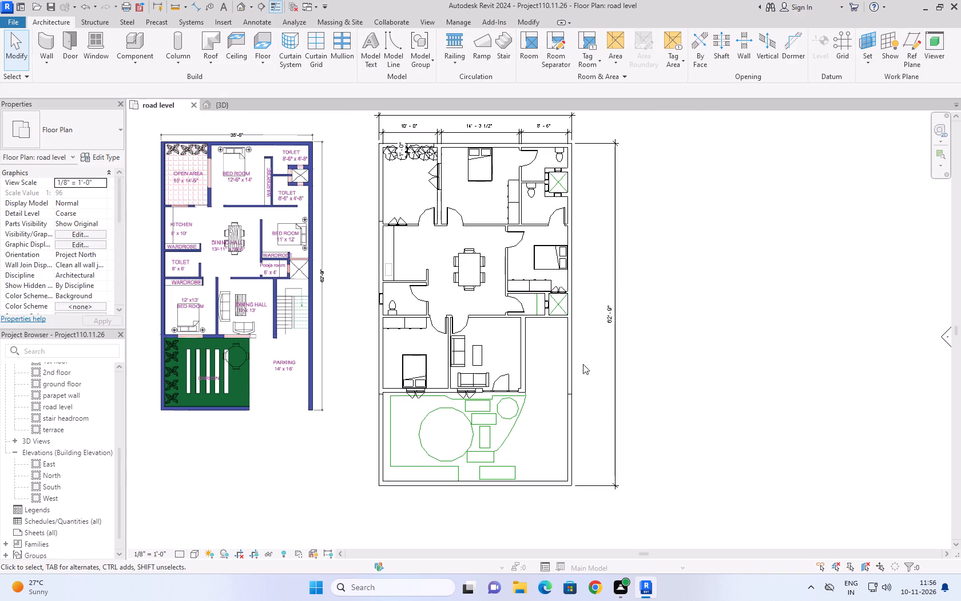
scroll(581, 353, "up", 5)
left_click(559, 334)
left_click(689, 317)
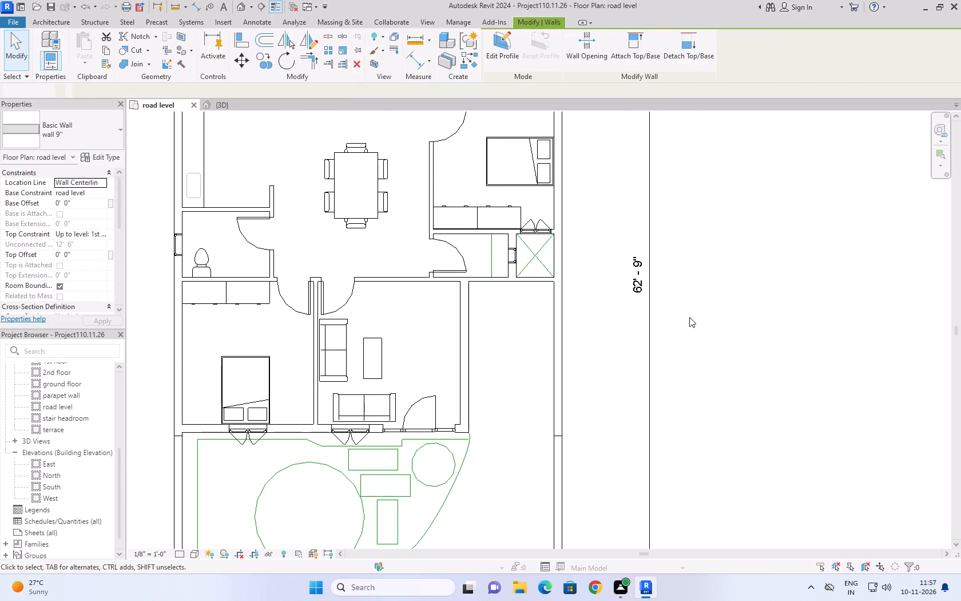
scroll(586, 388, "down", 4)
scroll(768, 393, "down", 2)
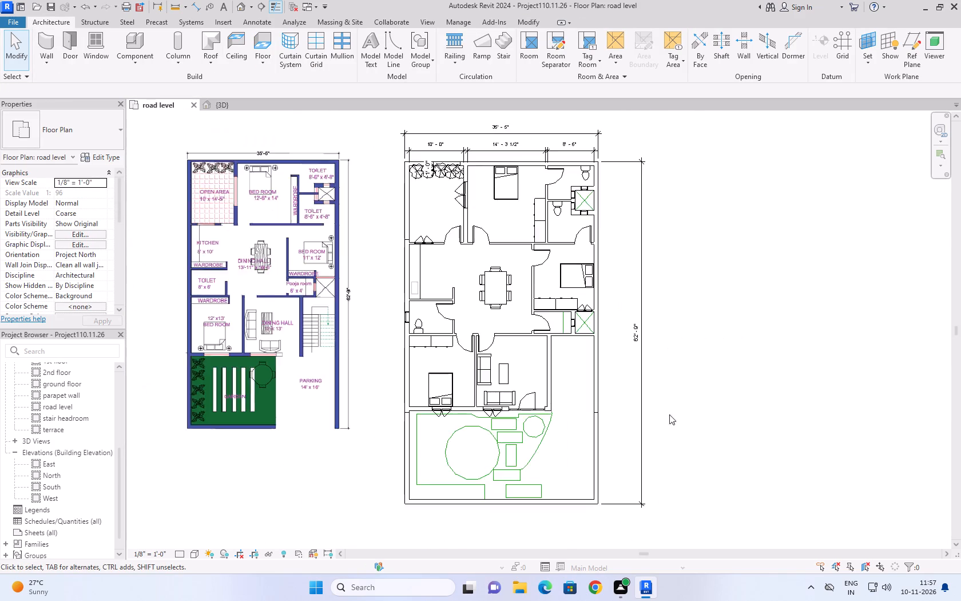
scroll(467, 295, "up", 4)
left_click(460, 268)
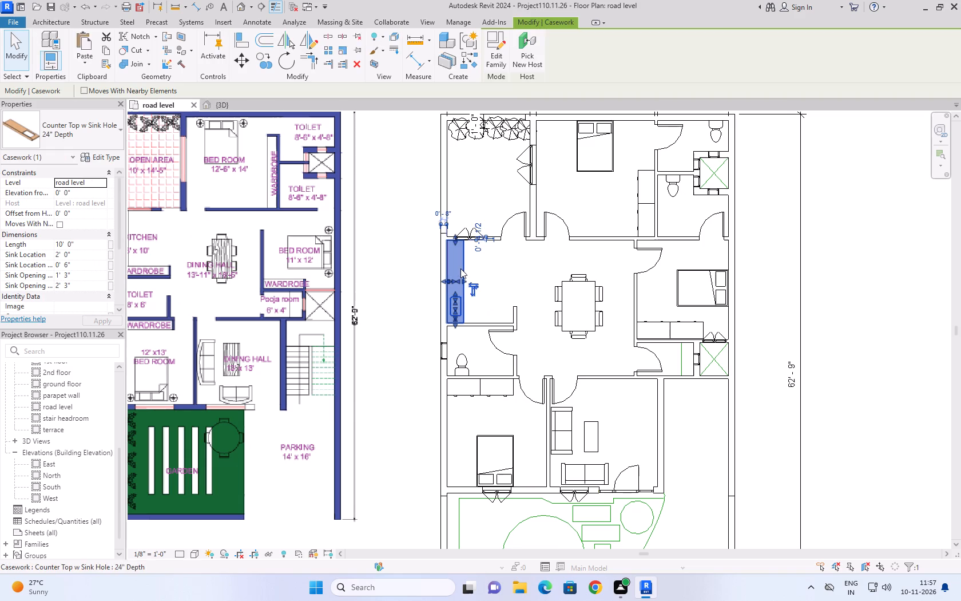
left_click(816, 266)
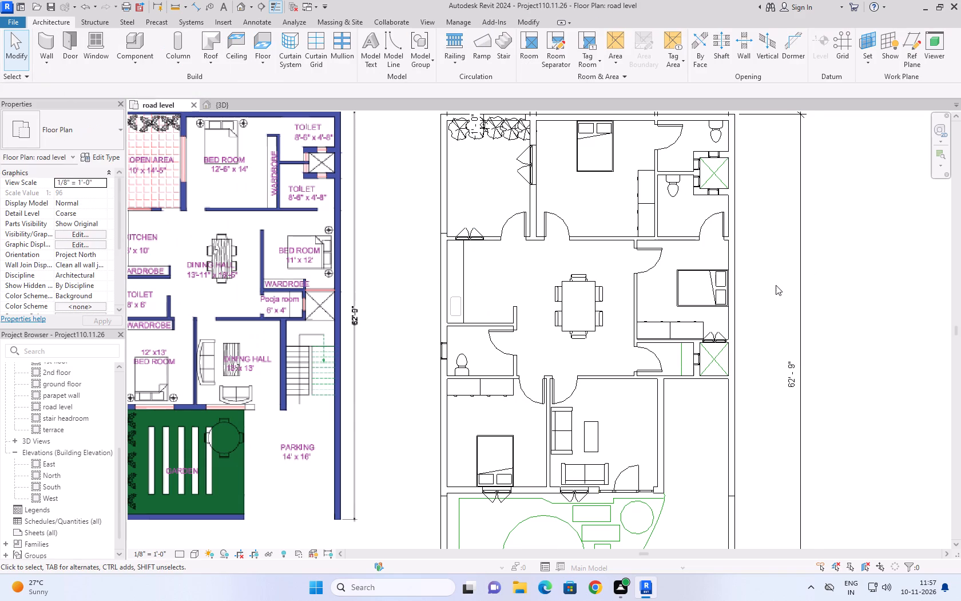
Nudge the double casement window between the 11' x 12' bedroom and the duct beside the pooja room slightly toward the exterior wall.
scroll(776, 285, "up", 3)
middle_click_drag(768, 215, 668, 333)
scroll(668, 333, "down", 2)
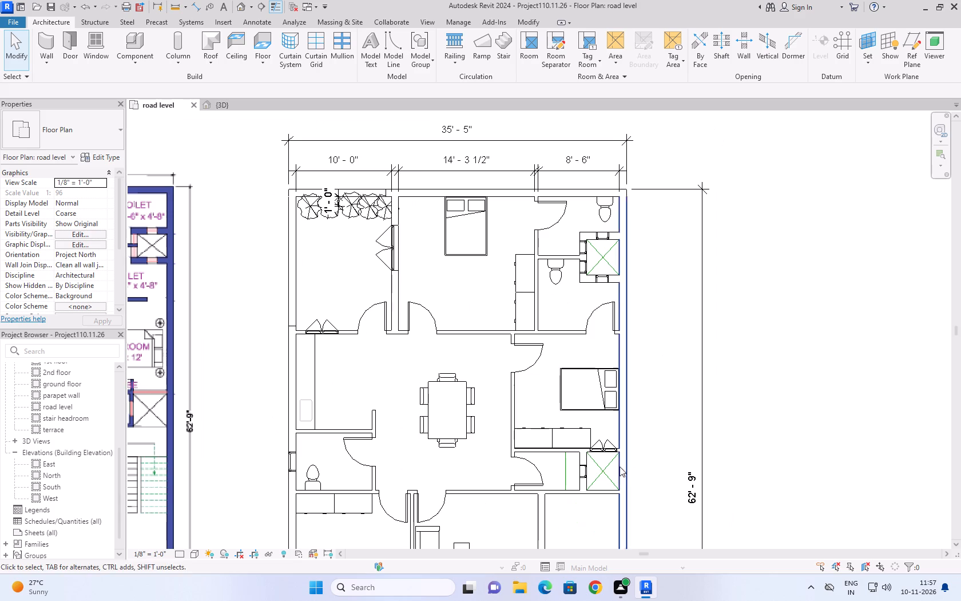
scroll(562, 464, "up", 5)
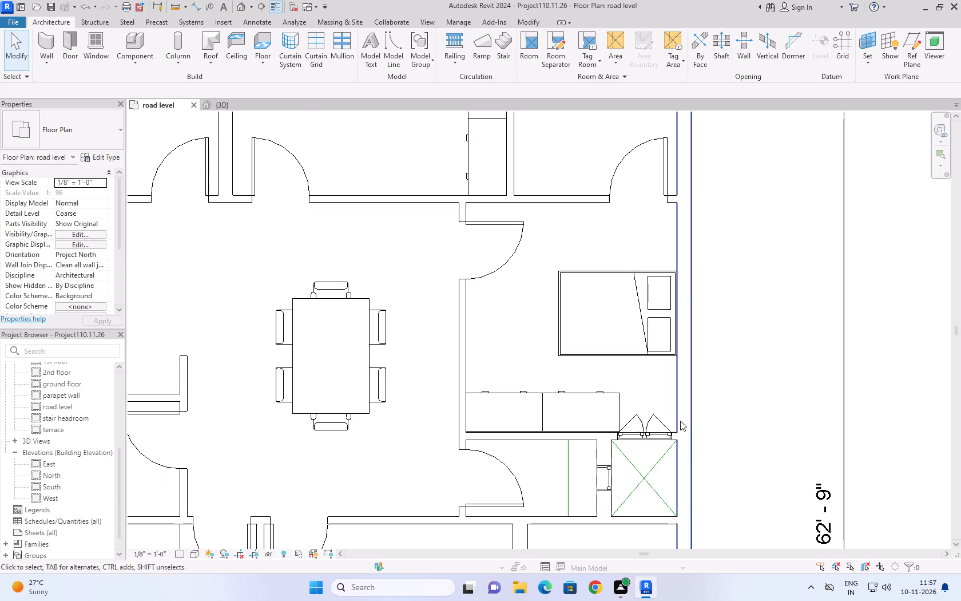
left_click(658, 433)
key("Right")
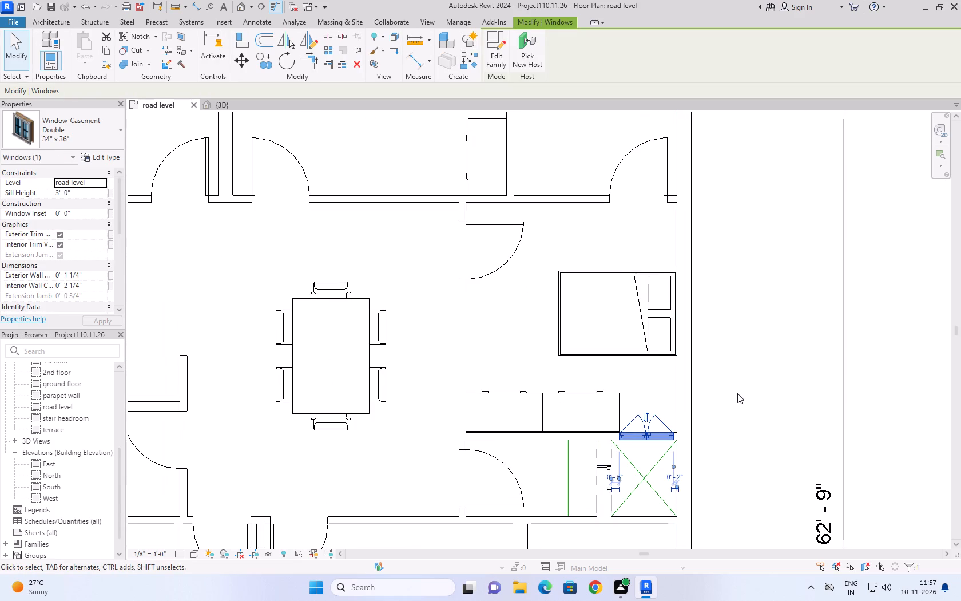
key("Right")
left_click(737, 393)
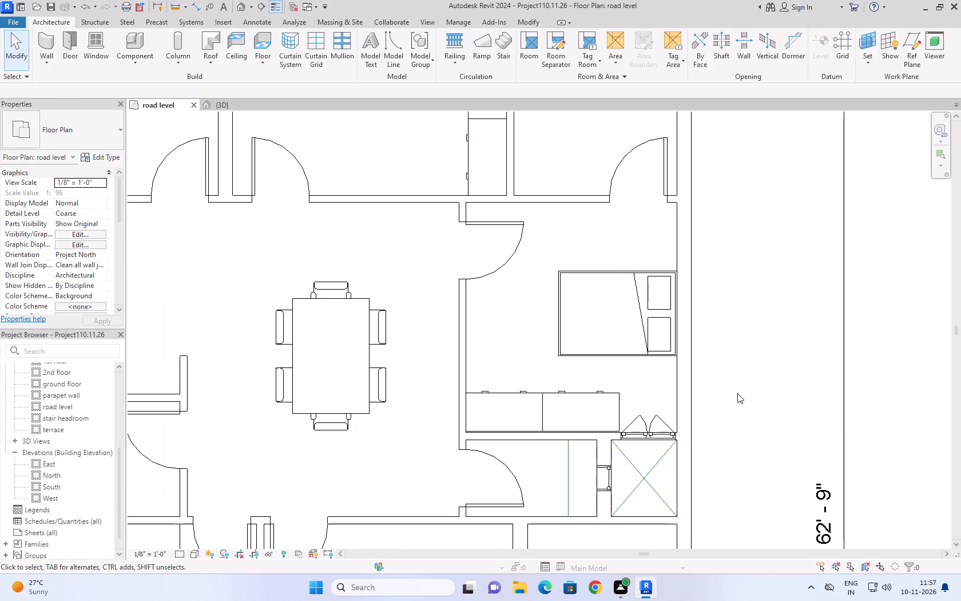
Examine the bedrooms, toilets, duct and open area at the rear of the road level plan against the reference drawing.
scroll(740, 386, "down", 4)
scroll(714, 459, "up", 5)
left_click(765, 310)
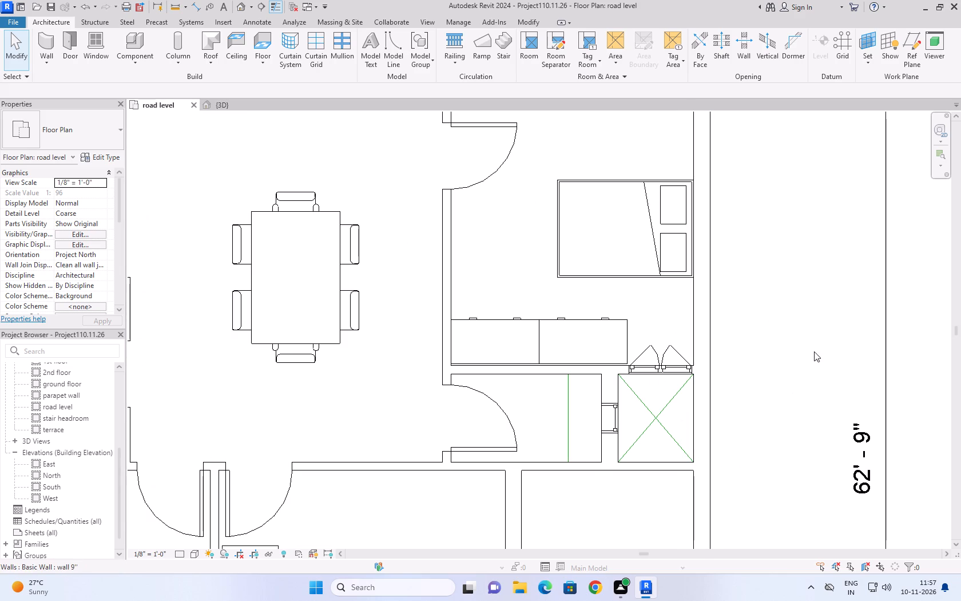
scroll(788, 235, "down", 3)
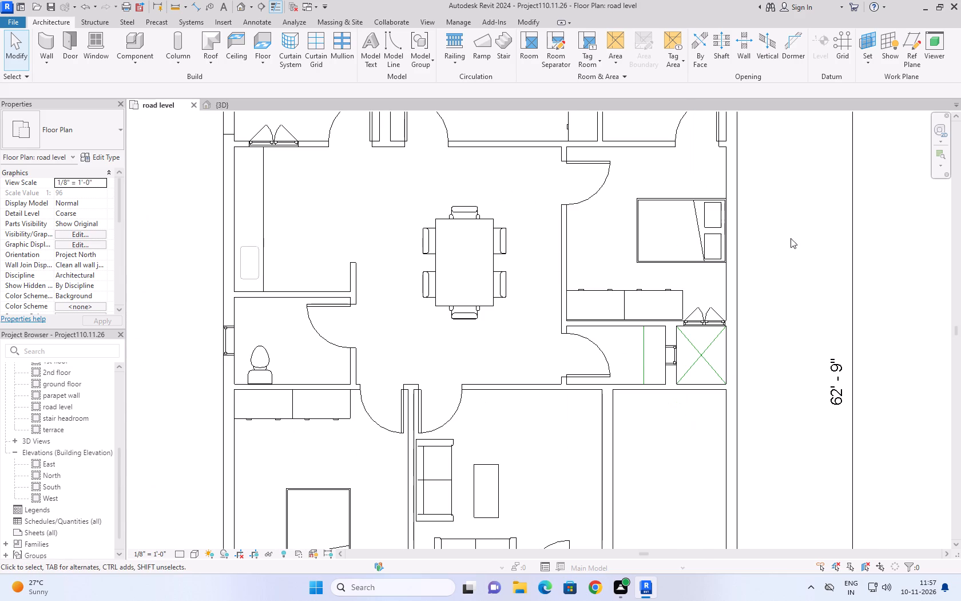
scroll(805, 246, "down", 5)
middle_click_drag(804, 215, 729, 285)
scroll(729, 285, "down", 2)
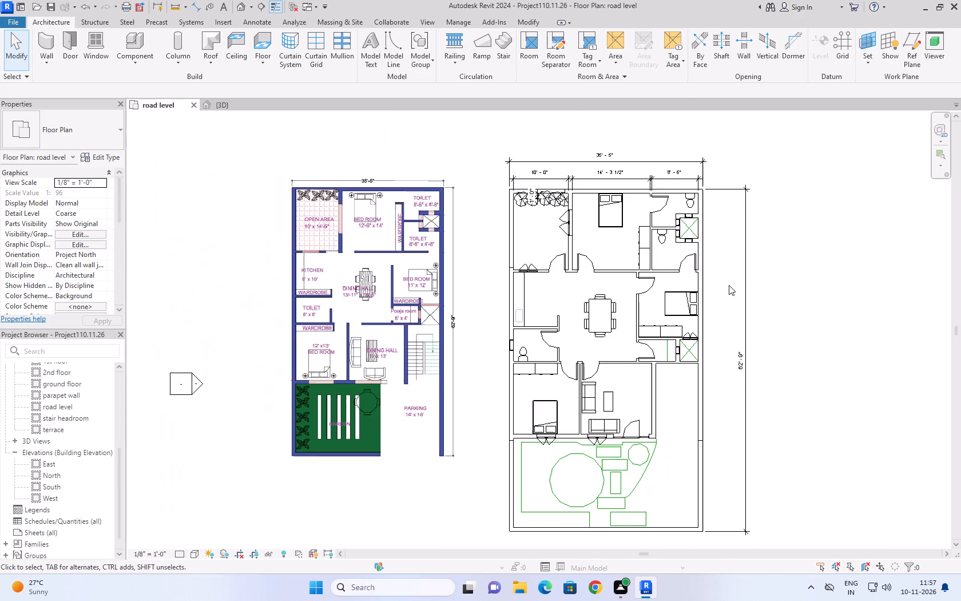
middle_click_drag(721, 211, 677, 276)
scroll(606, 266, "up", 3)
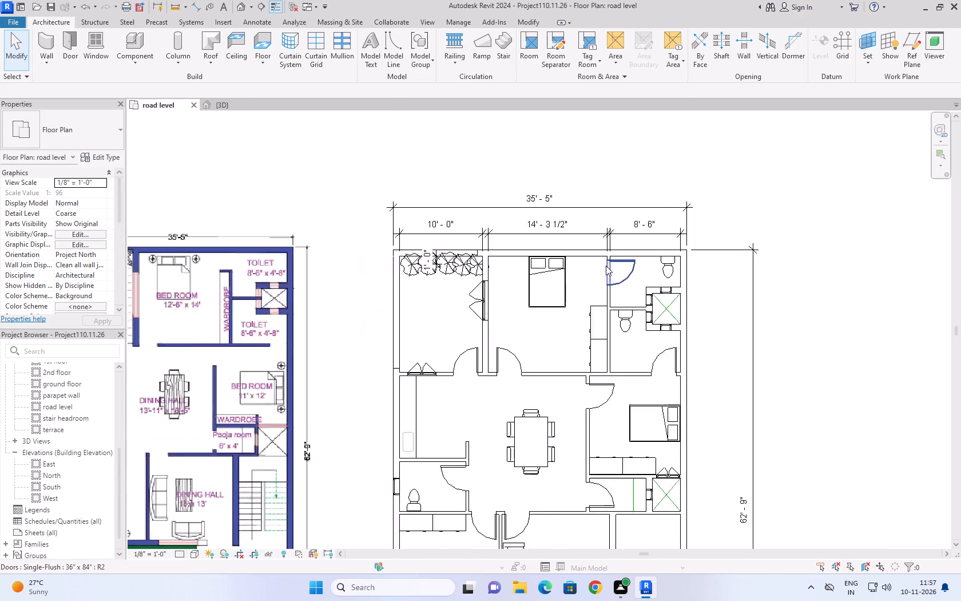
scroll(606, 266, "up", 6)
left_click(690, 196)
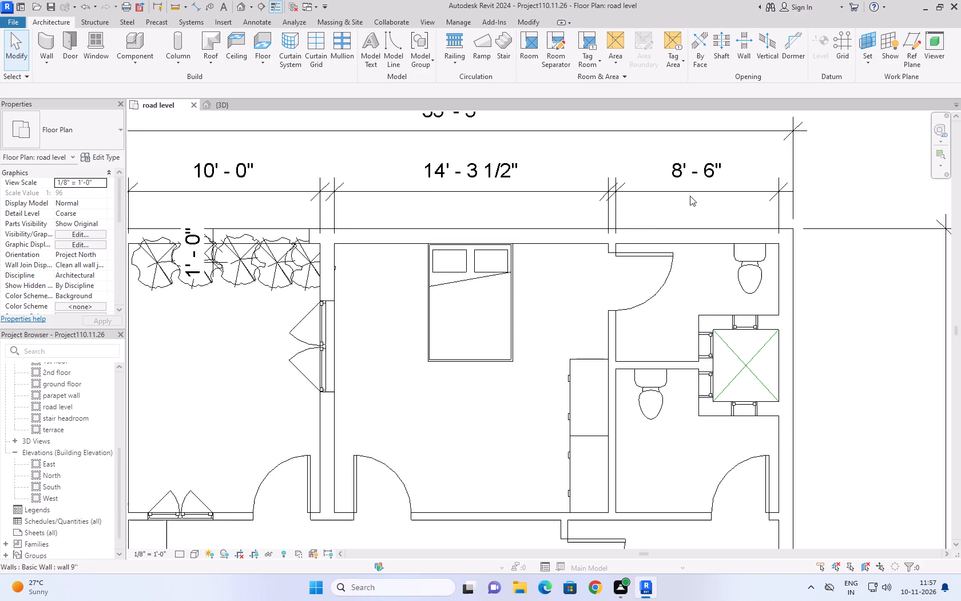
scroll(690, 196, "down", 3)
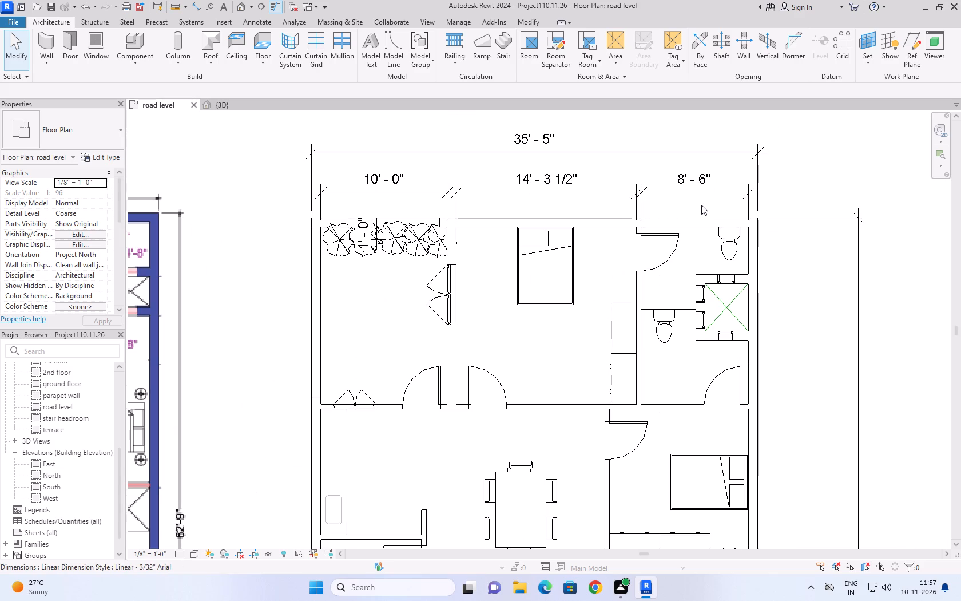
scroll(700, 218, "down", 4)
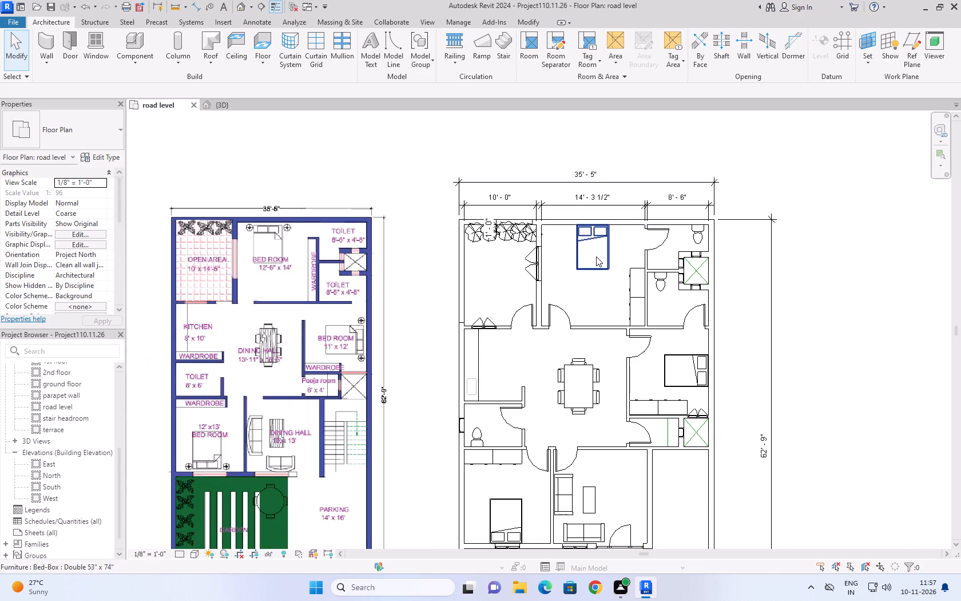
scroll(596, 256, "up", 5)
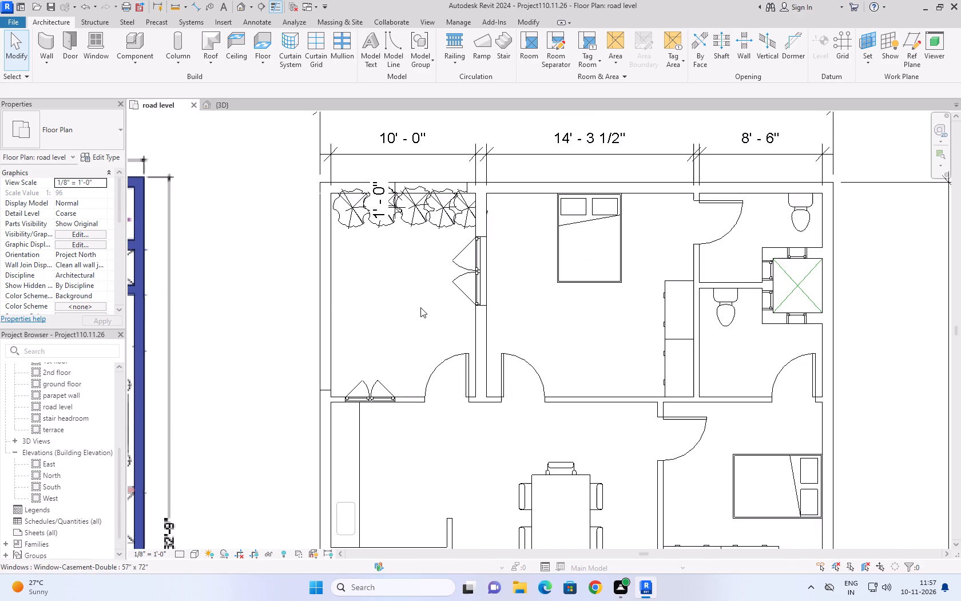
left_click(371, 270)
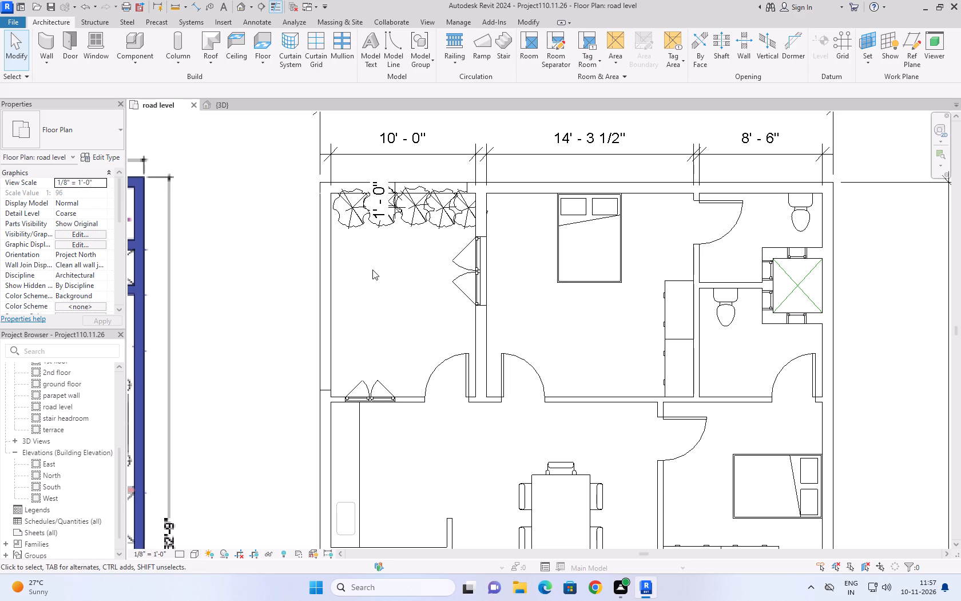
left_click(333, 328)
left_click(284, 324)
Nudge the casement window between the kitchen and open area toward the door, about 1'-6" from the exterior wall's inner face.
scroll(390, 263, "down", 1)
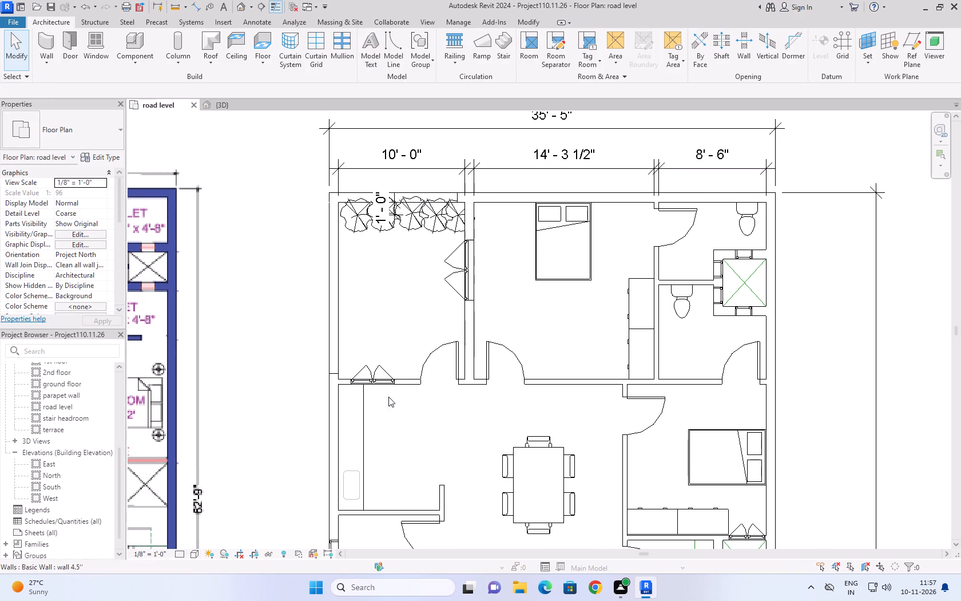
left_click(375, 382)
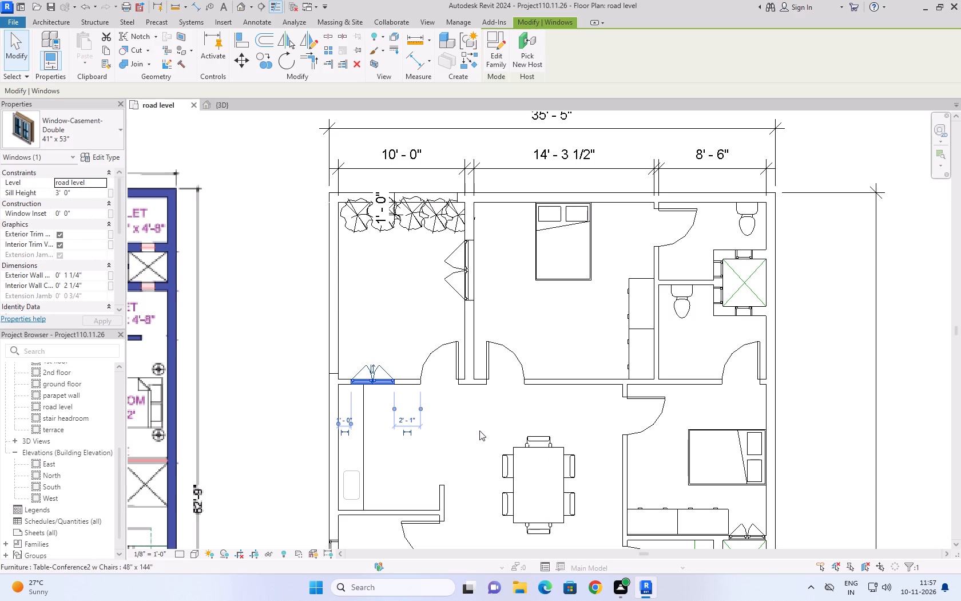
key("Right")
key("Right")
key("Right")
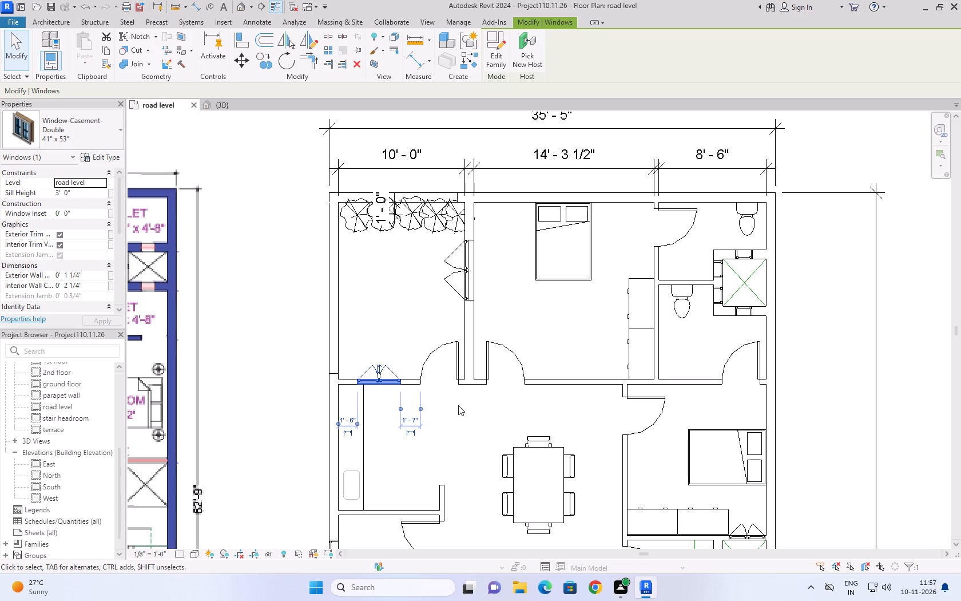
left_click(447, 398)
Review the kitchen, dining hall, toilet and front bedroom layout of the road level plan against the reference drawing.
scroll(472, 278, "down", 4)
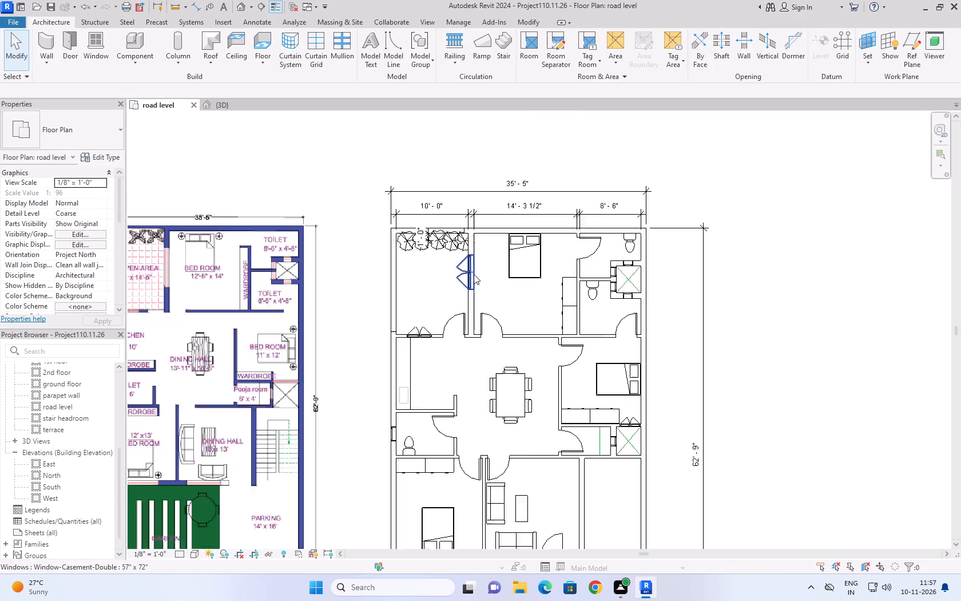
scroll(474, 274, "down", 1)
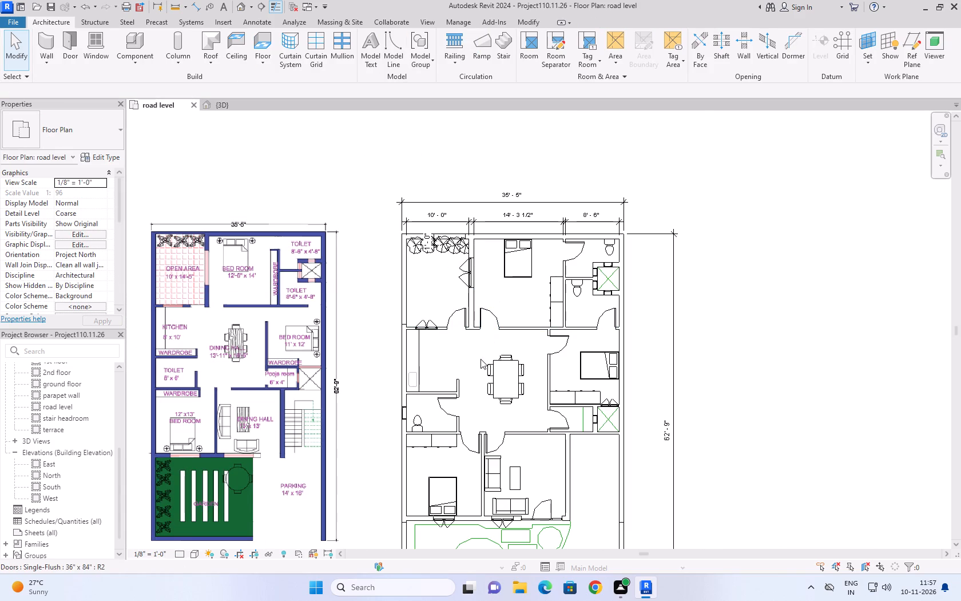
scroll(482, 365, "up", 3)
scroll(467, 320, "up", 4)
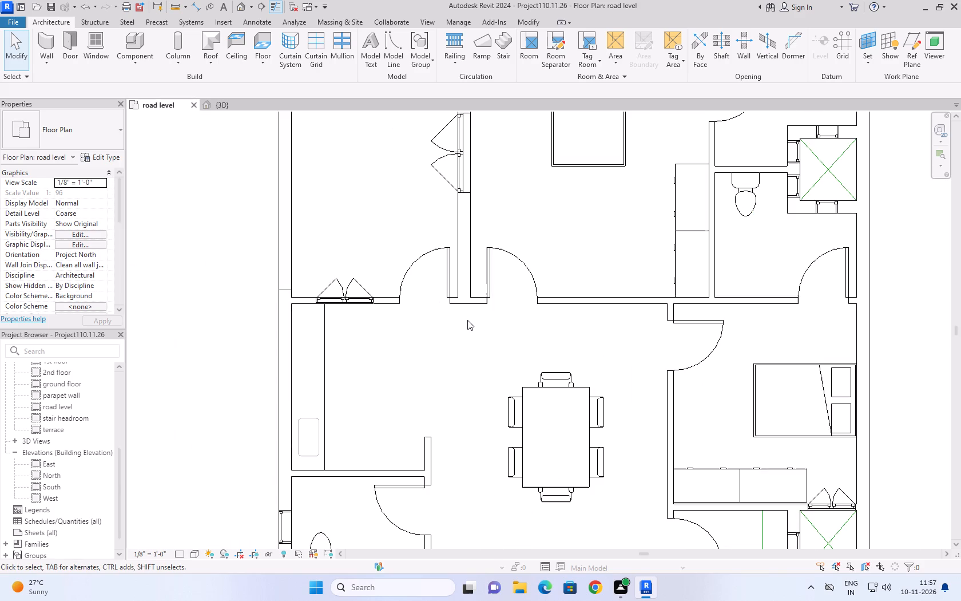
scroll(468, 308, "down", 6)
scroll(442, 474, "up", 2)
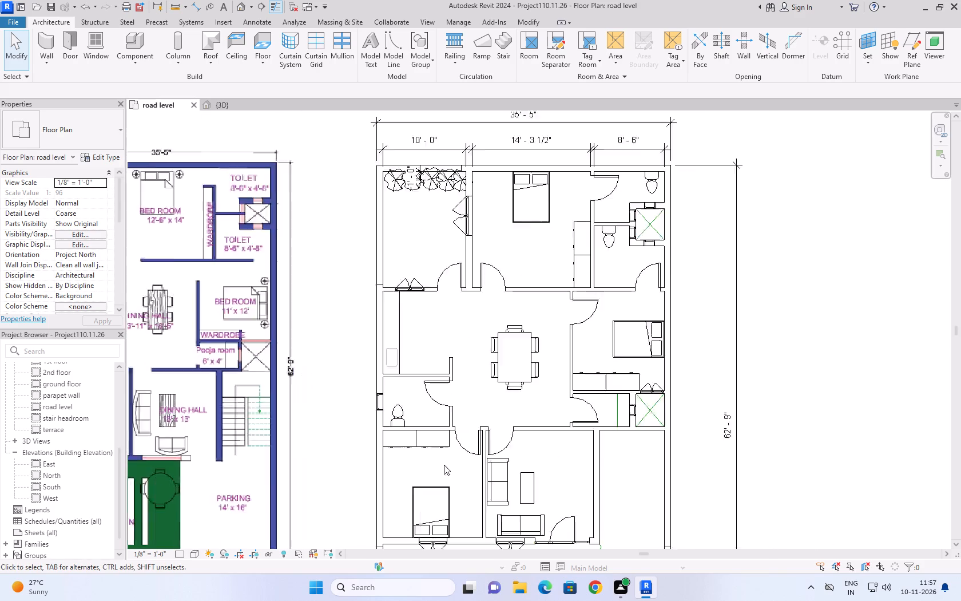
scroll(444, 465, "up", 6)
scroll(463, 453, "down", 3)
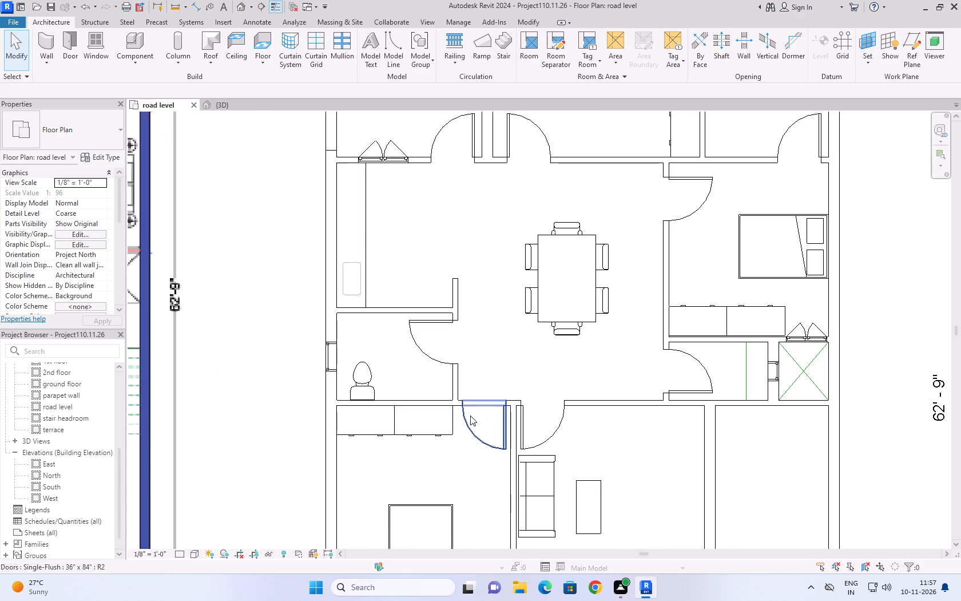
scroll(490, 356, "down", 3)
middle_click_drag(490, 343, 440, 286)
scroll(440, 286, "down", 4)
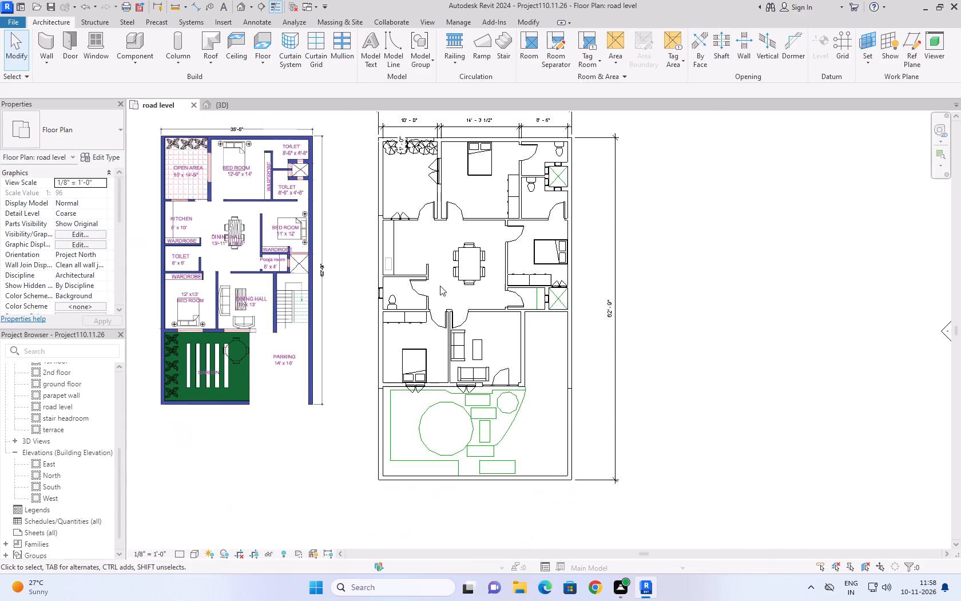
middle_click_drag(542, 334, 539, 362)
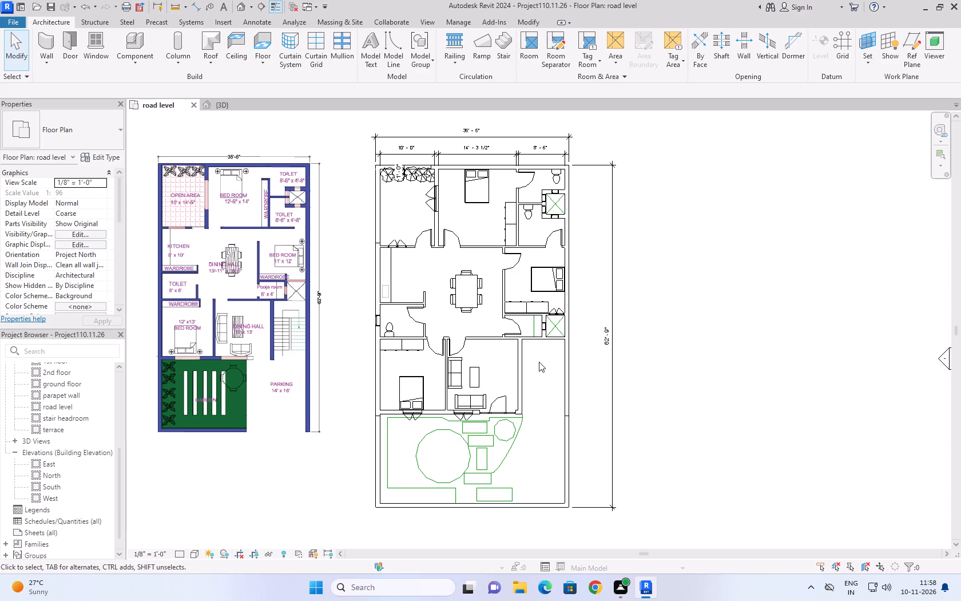
Examine the front garden, parking area and boundary walls of the road level plan against the reference drawing.
scroll(549, 385, "up", 3)
scroll(614, 339, "down", 3)
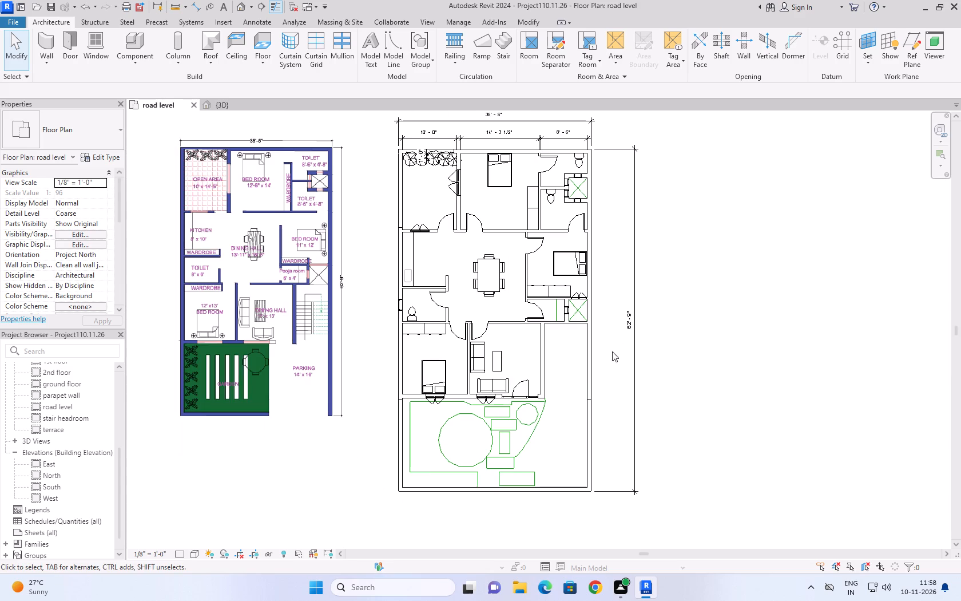
scroll(529, 503, "up", 5)
scroll(529, 503, "down", 2)
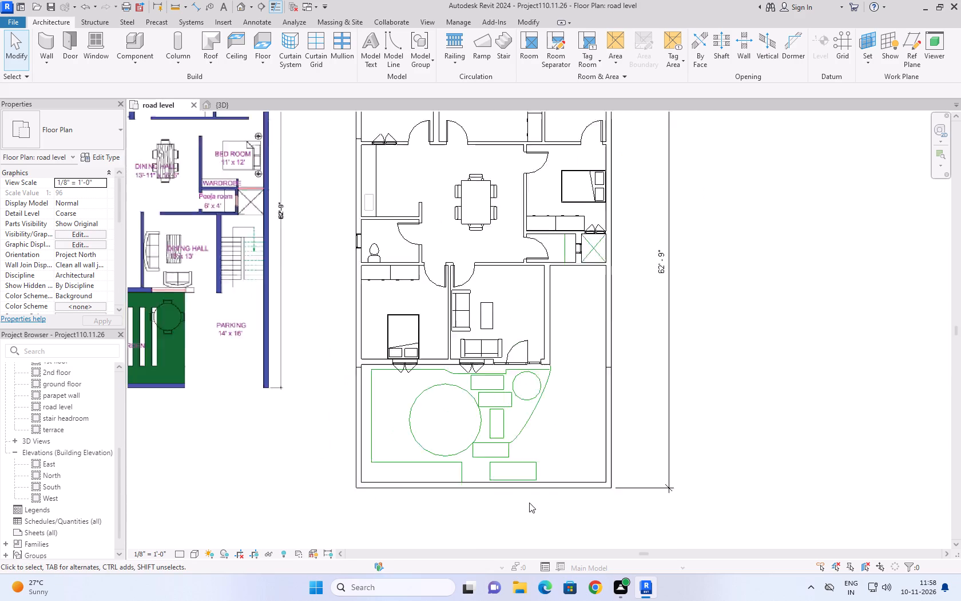
scroll(529, 503, "down", 3)
scroll(494, 498, "up", 4)
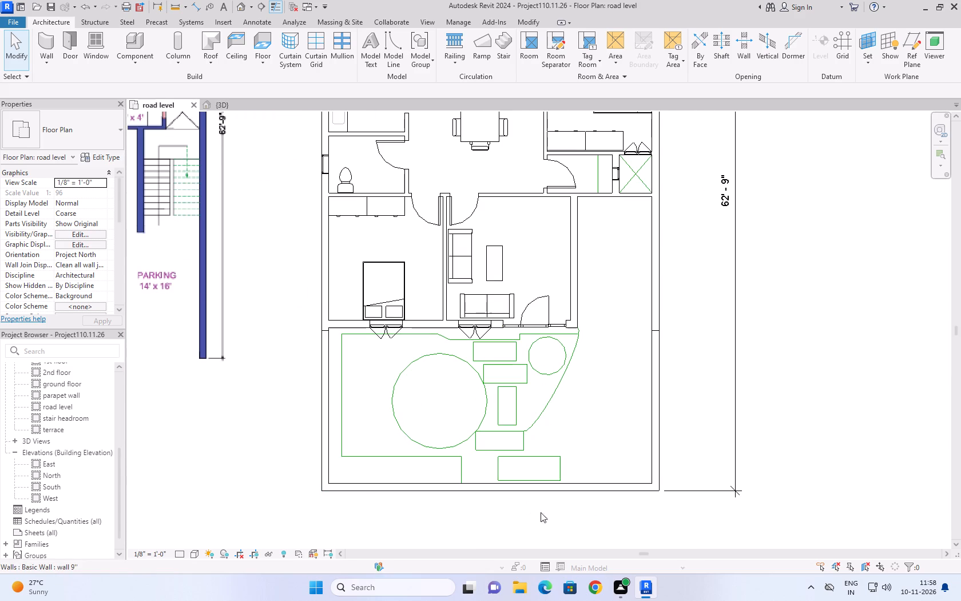
left_click(715, 334)
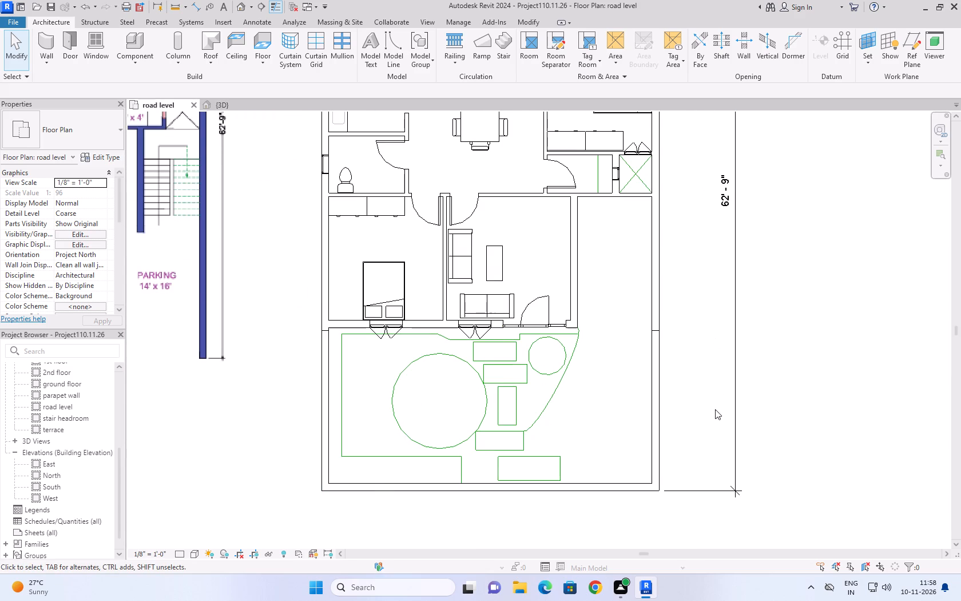
scroll(725, 400, "down", 1)
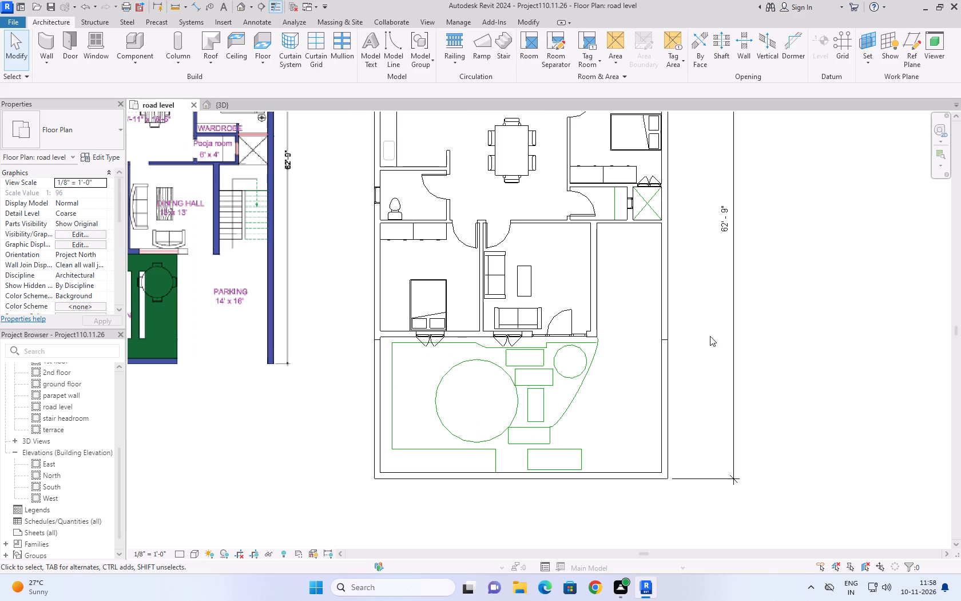
scroll(682, 389, "down", 1)
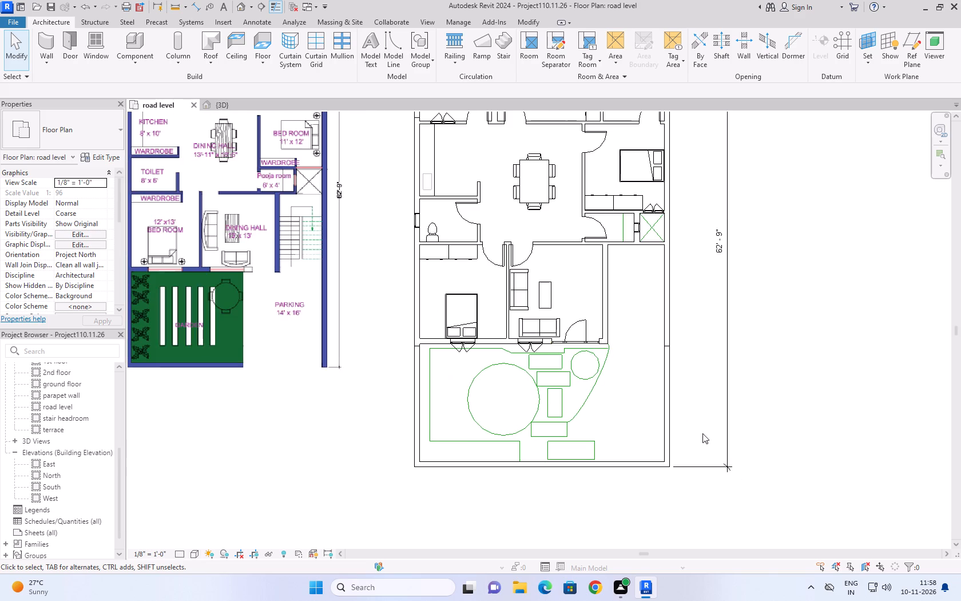
scroll(829, 234, "down", 3)
middle_click_drag(821, 207, 763, 292)
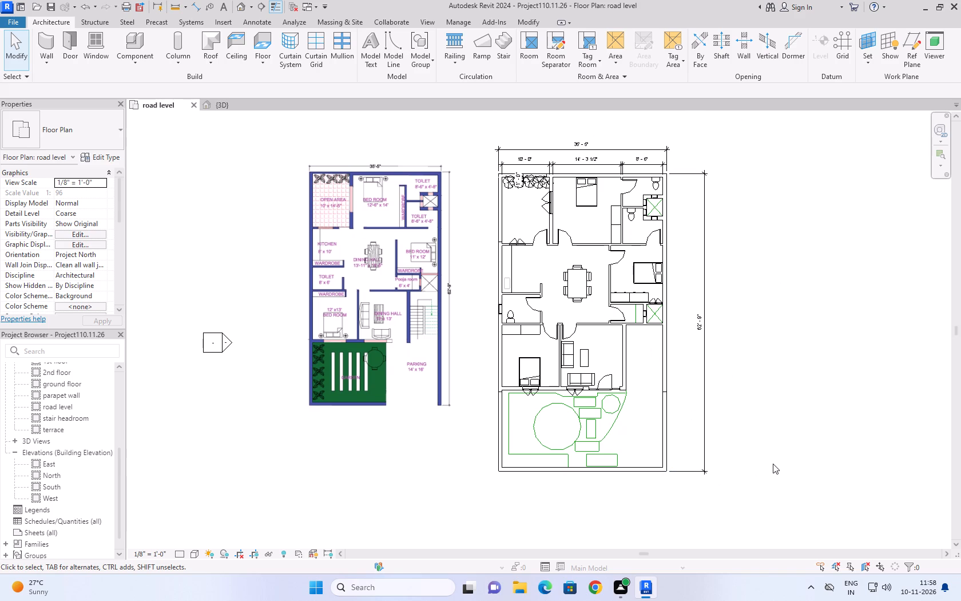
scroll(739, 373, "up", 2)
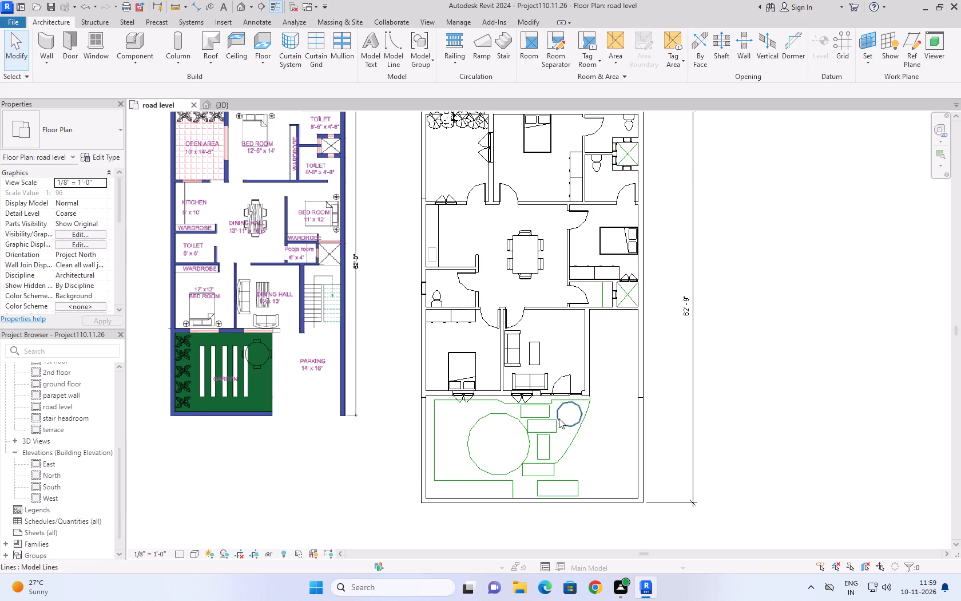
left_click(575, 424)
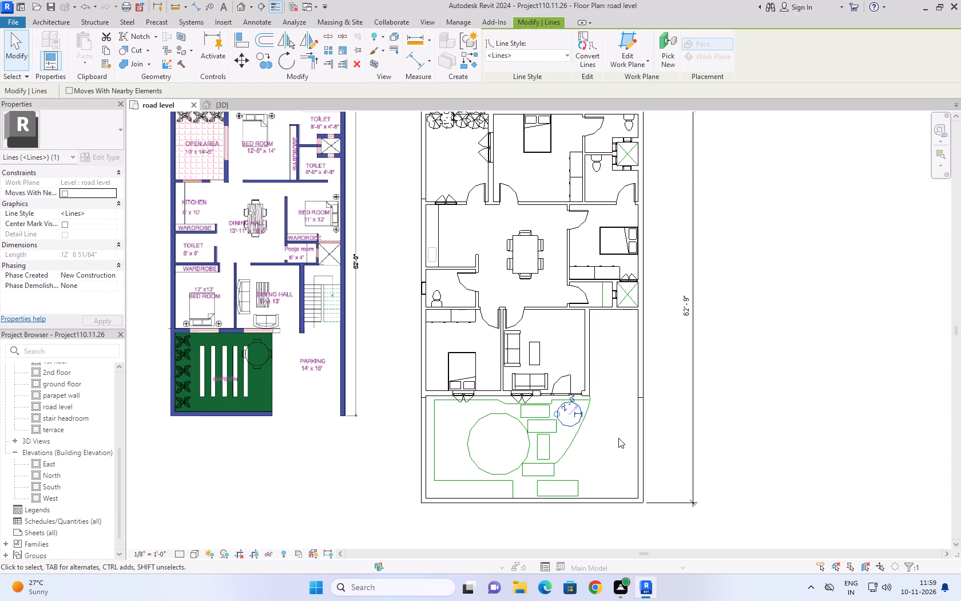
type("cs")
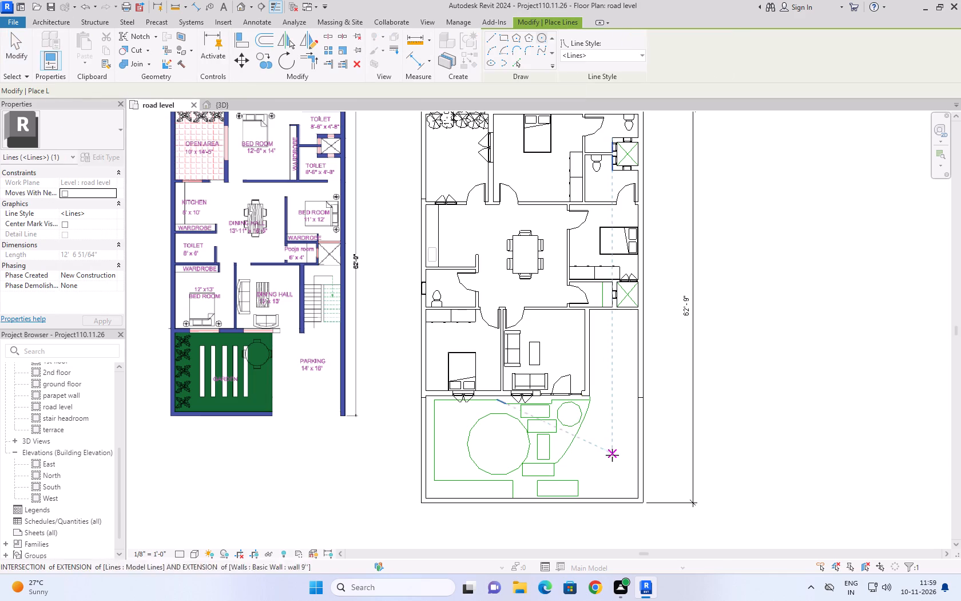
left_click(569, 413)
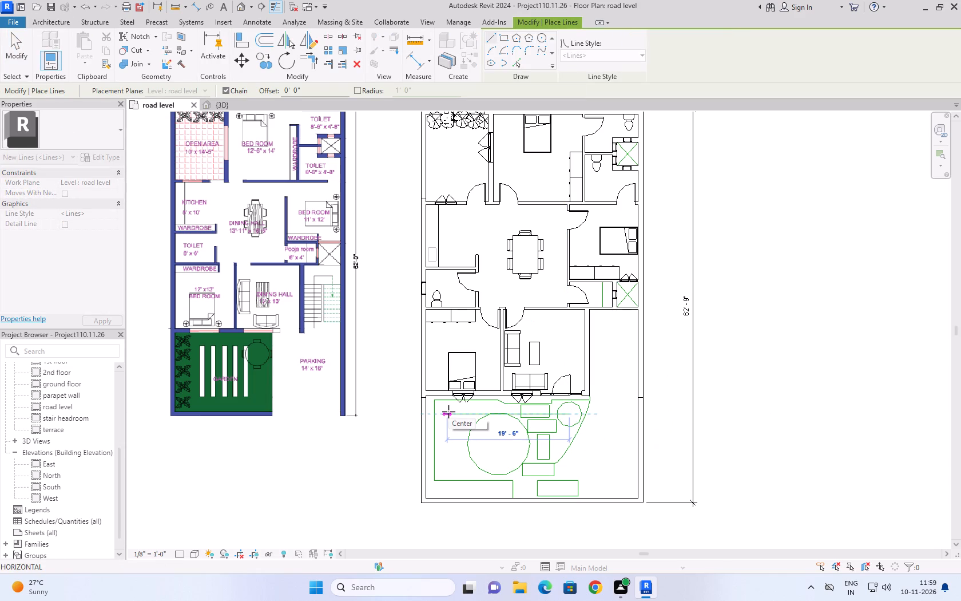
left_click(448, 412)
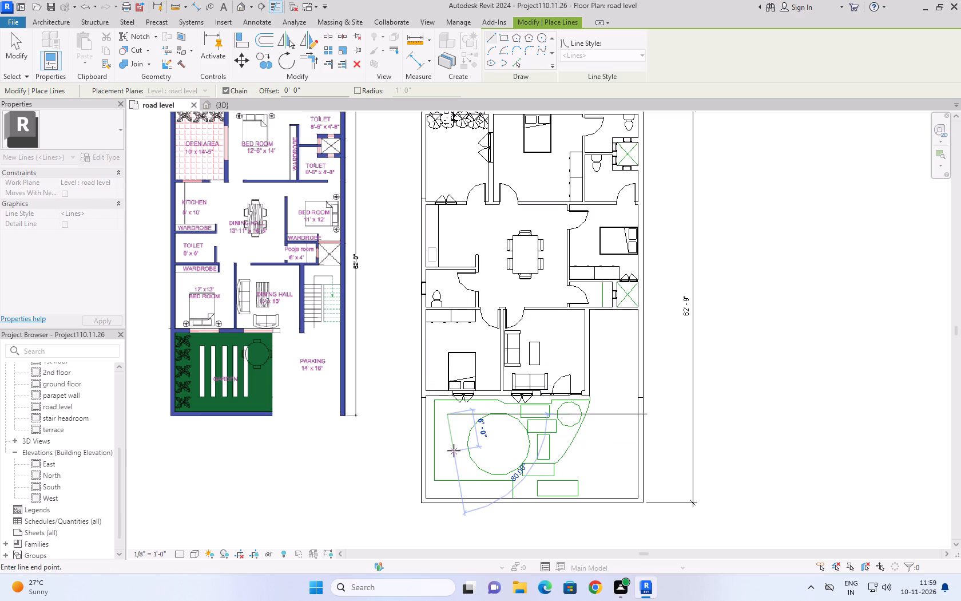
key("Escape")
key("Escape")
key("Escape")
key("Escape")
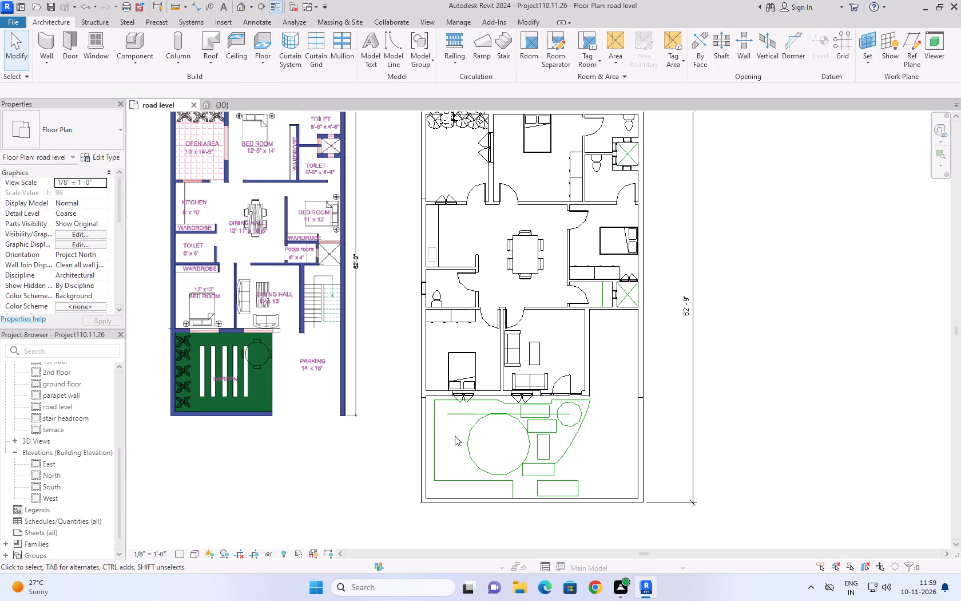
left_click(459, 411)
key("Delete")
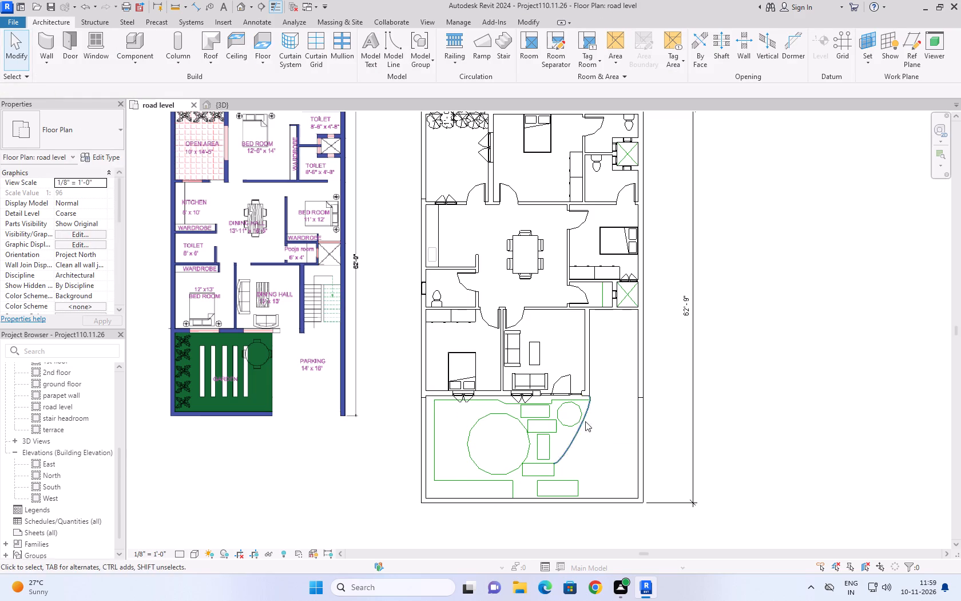
Copy the small garden circle near the entrance 18'-6" across the garden, and again about 8'-1 1/2" from that copy toward the front boundary wall.
left_click(575, 406)
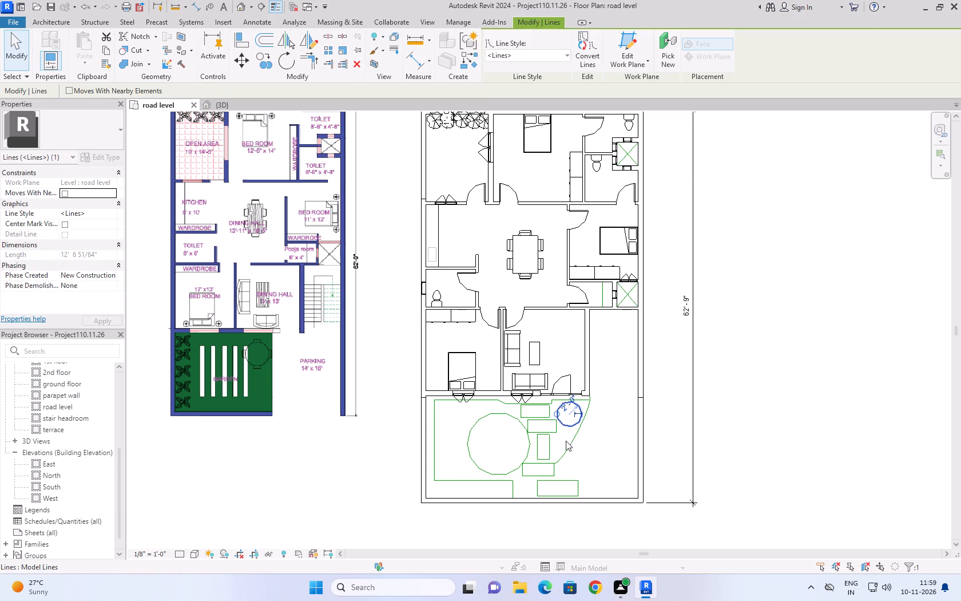
type("co")
left_click(567, 413)
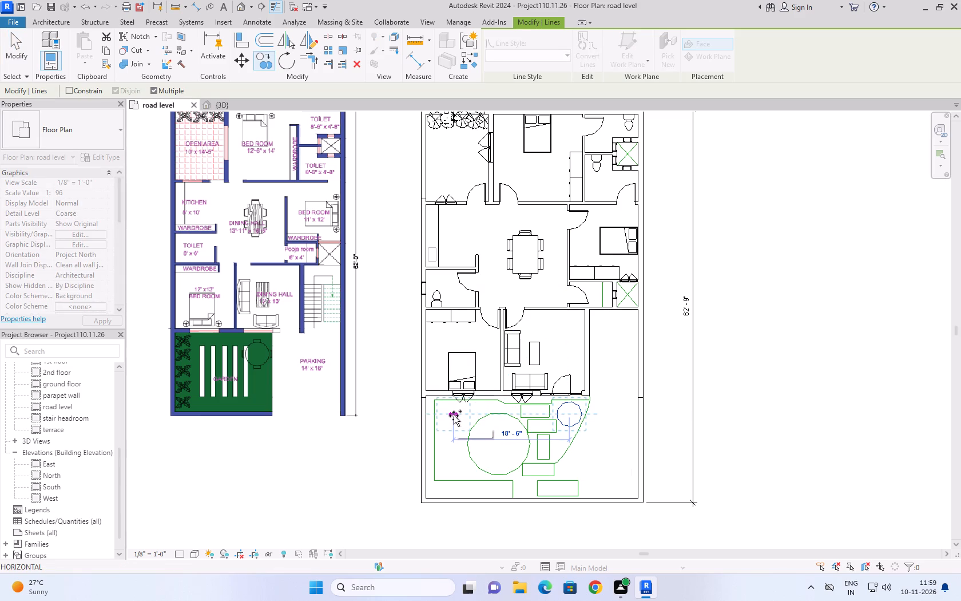
left_click(454, 416)
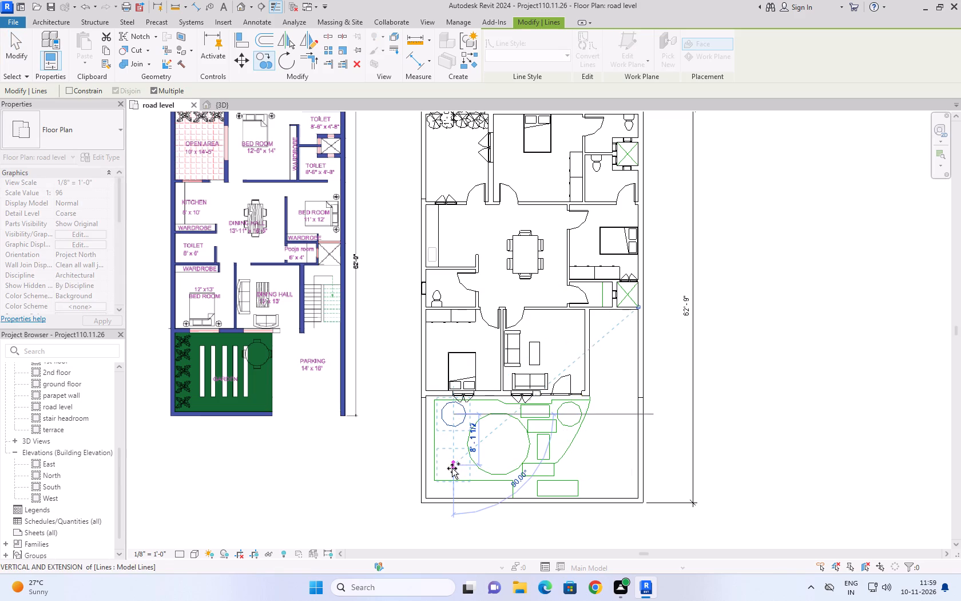
left_click(452, 468)
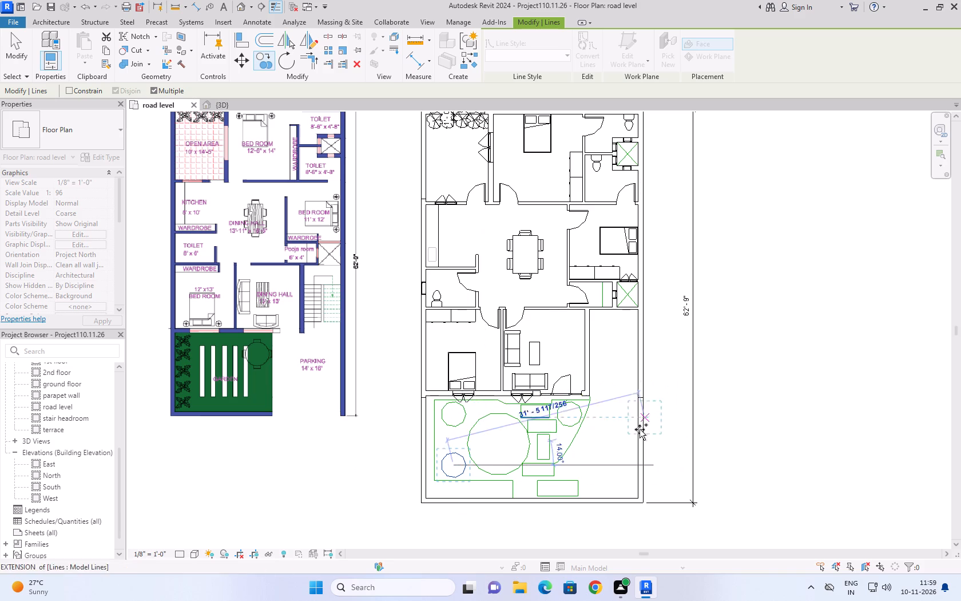
key("Escape")
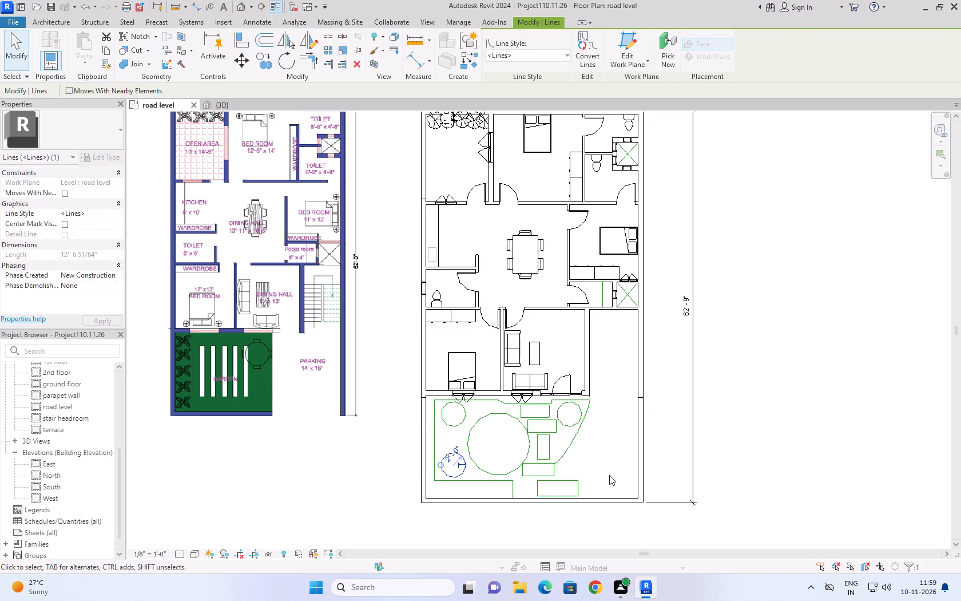
key("Escape")
key("Escape")
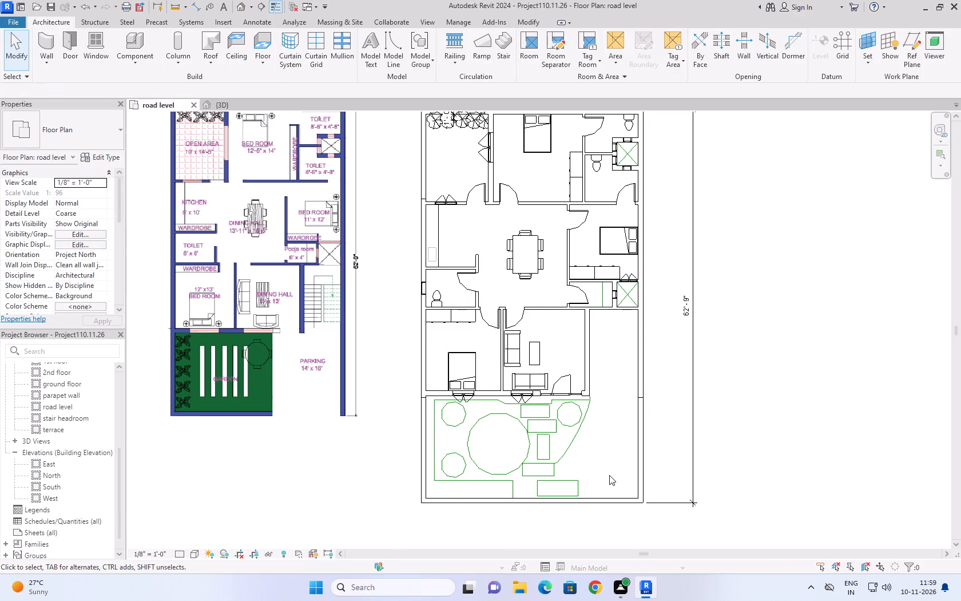
Resize the copied circle nearest the front boundary wall, trying a 1' radius and settling on 1'-6".
left_click(456, 454)
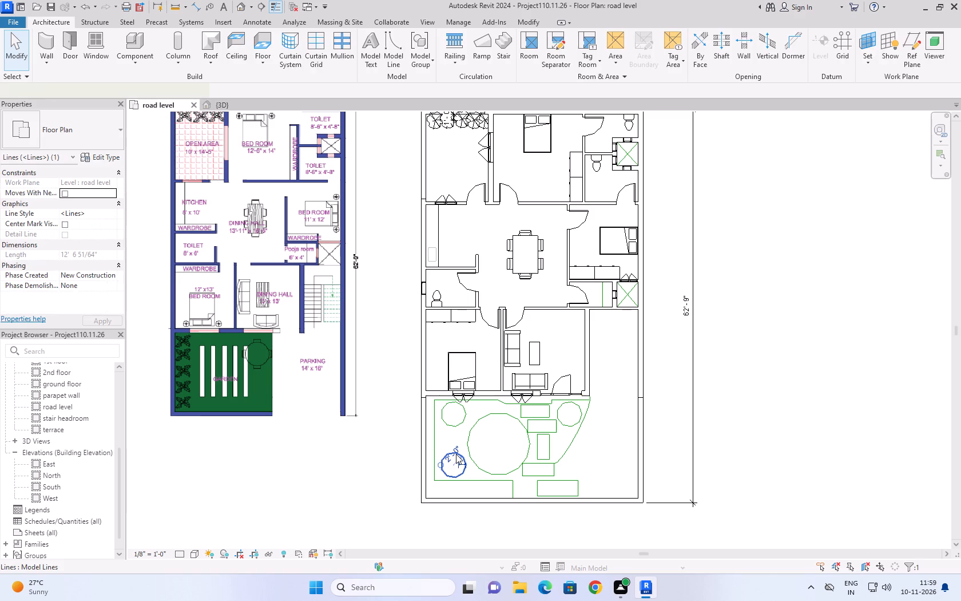
left_click(450, 454)
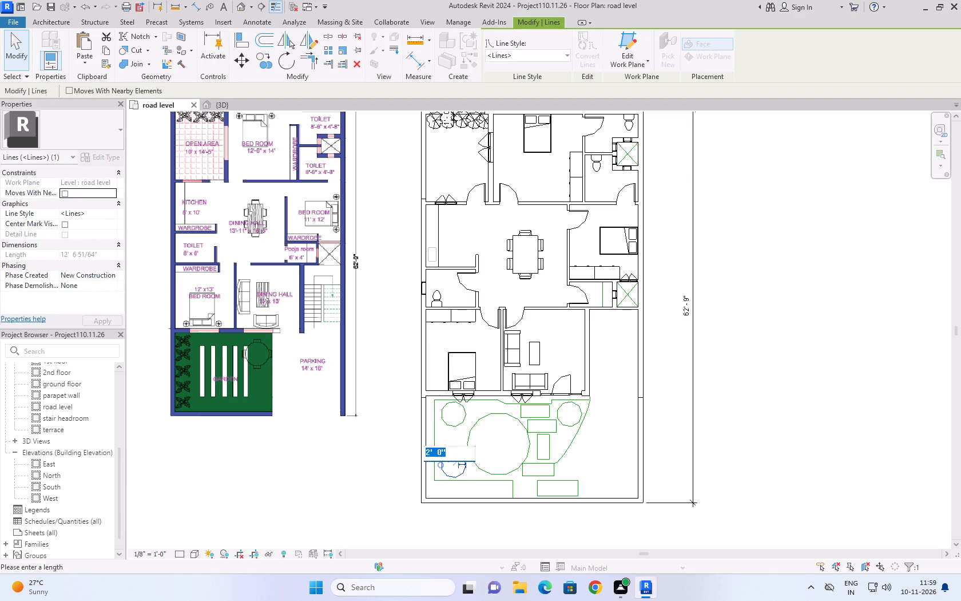
type("1'")
key("Return")
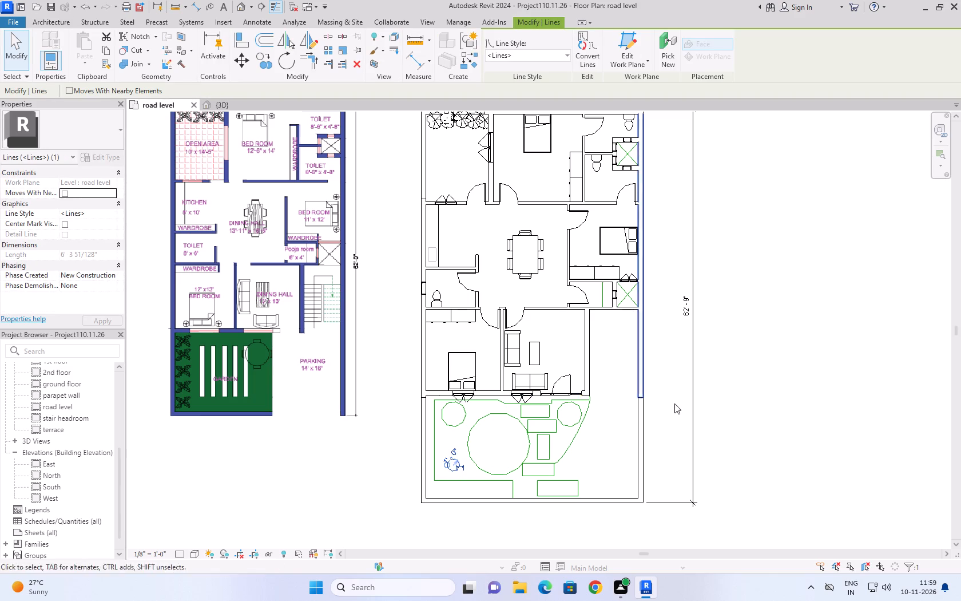
left_click(454, 455)
type("1'6''")
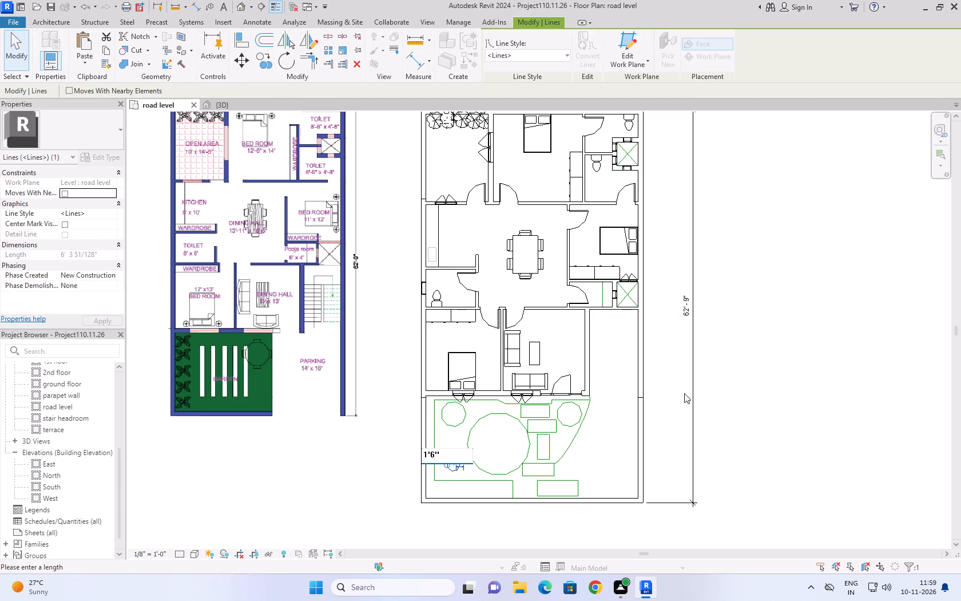
left_click(733, 373)
scroll(483, 484, "up", 8)
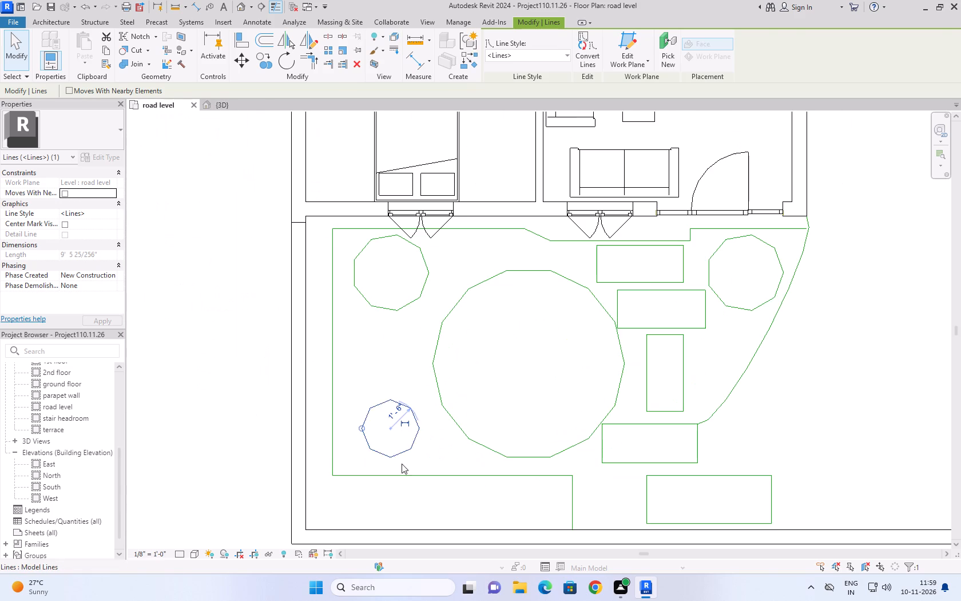
left_click(232, 393)
Nudge the large central garden circle one increment away from the rectangular stepping slabs.
scroll(220, 393, "down", 4)
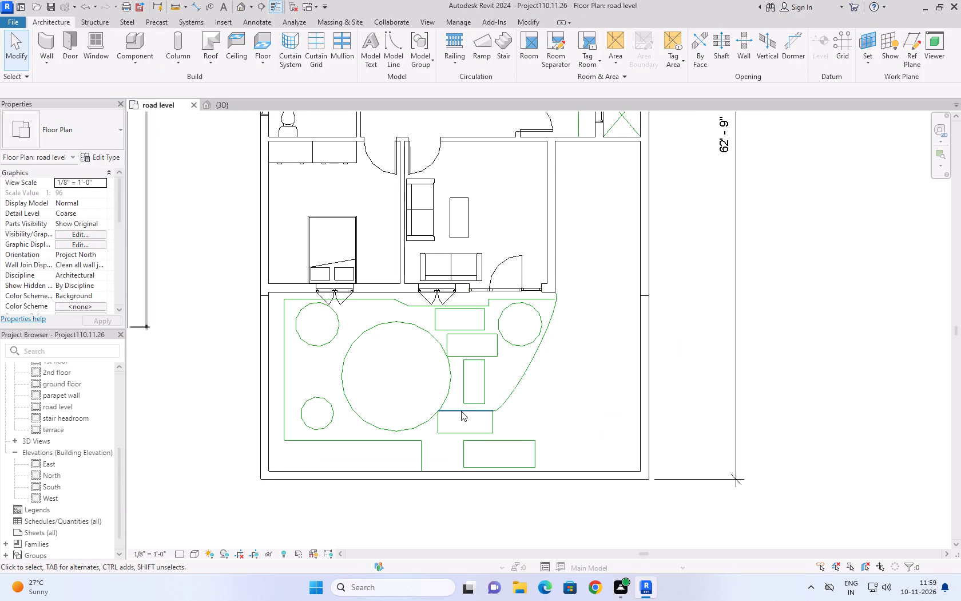
left_click(424, 417)
left_click(427, 419)
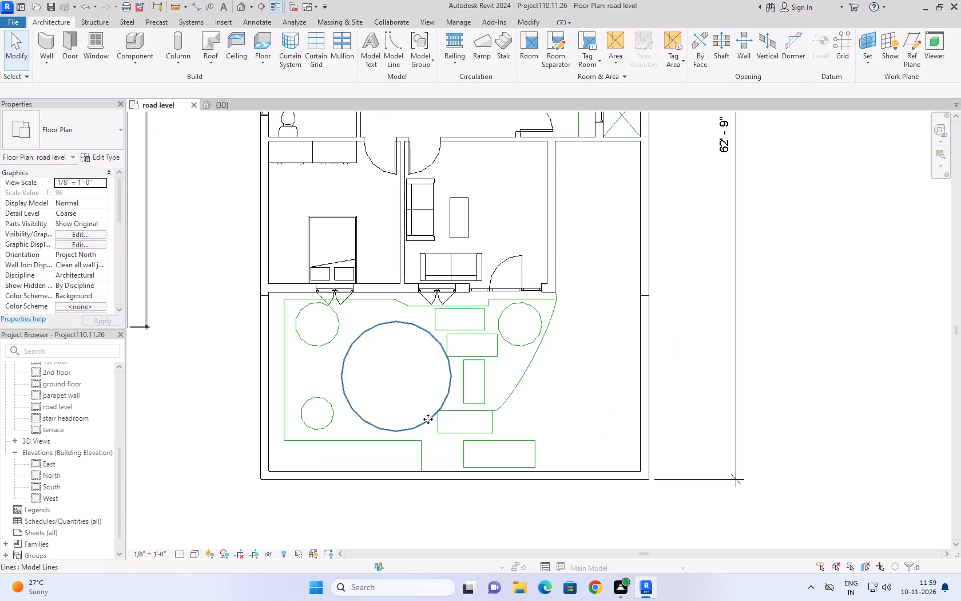
key("Left")
left_click(780, 332)
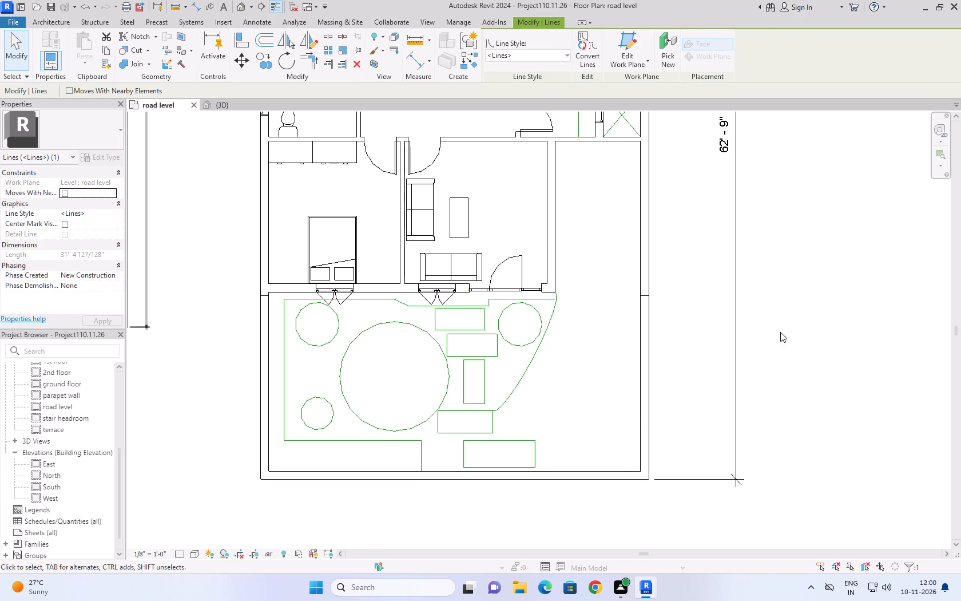
Review the whole road level plan, including the front garden layout, against the reference drawing.
scroll(586, 480, "down", 4)
scroll(737, 329, "up", 3)
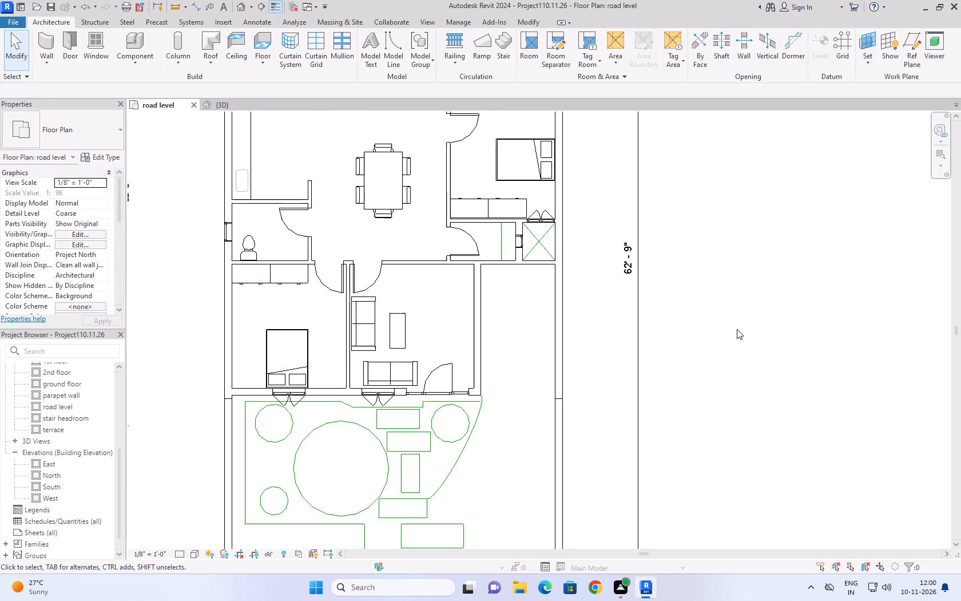
scroll(749, 336, "down", 8)
scroll(736, 251, "up", 3)
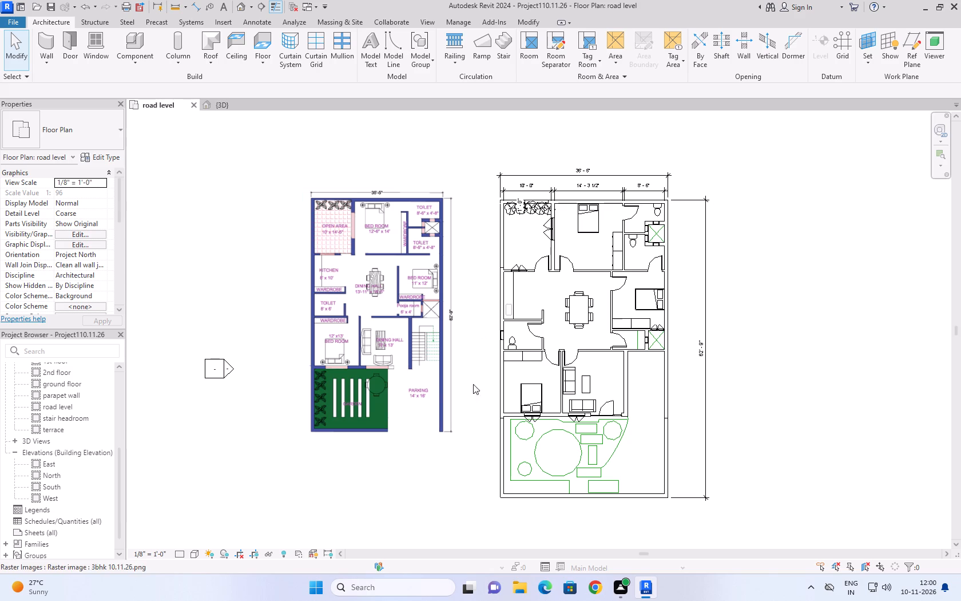
scroll(470, 414, "down", 3)
scroll(470, 416, "up", 5)
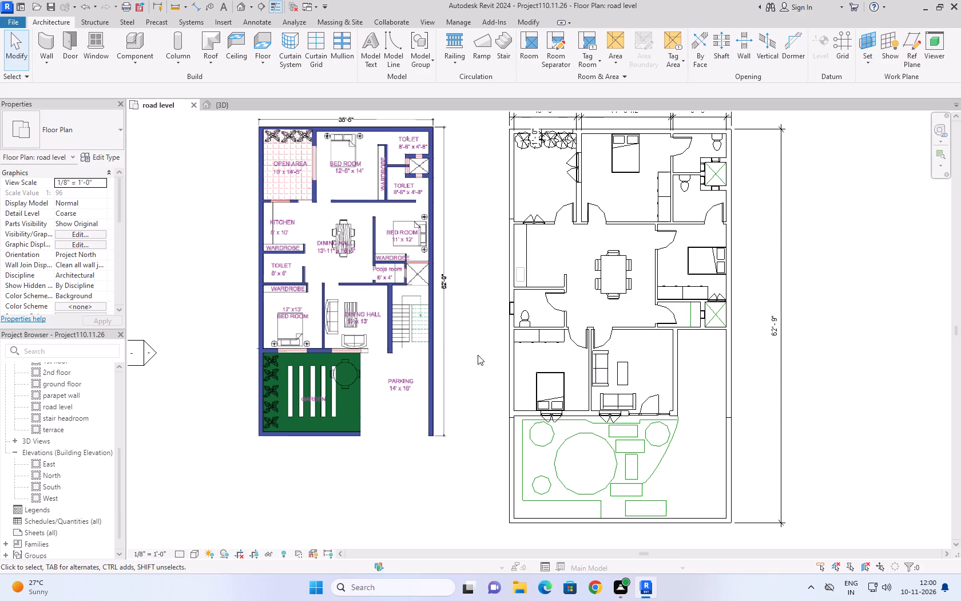
middle_click_drag(463, 357, 382, 365)
scroll(381, 366, "down", 1)
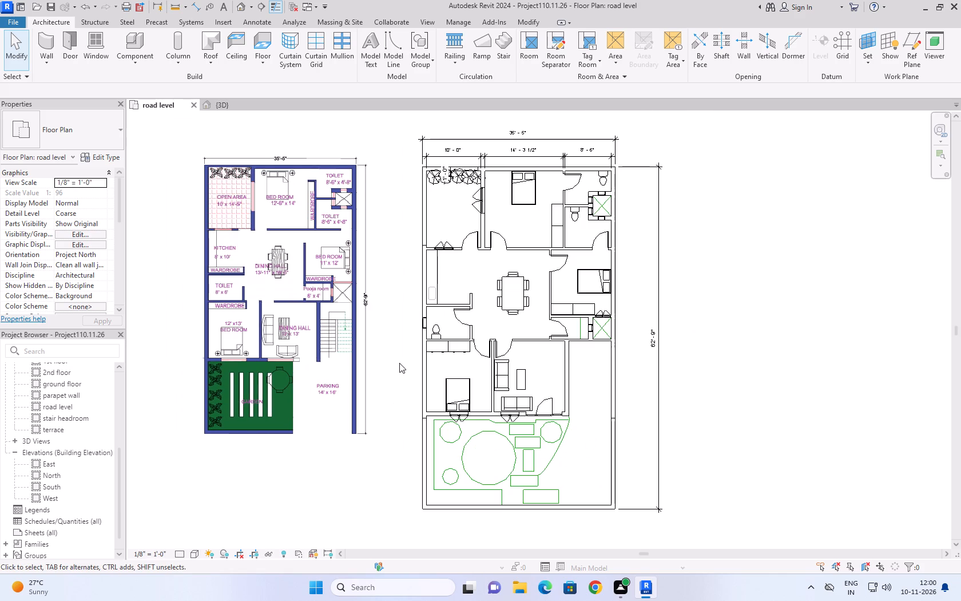
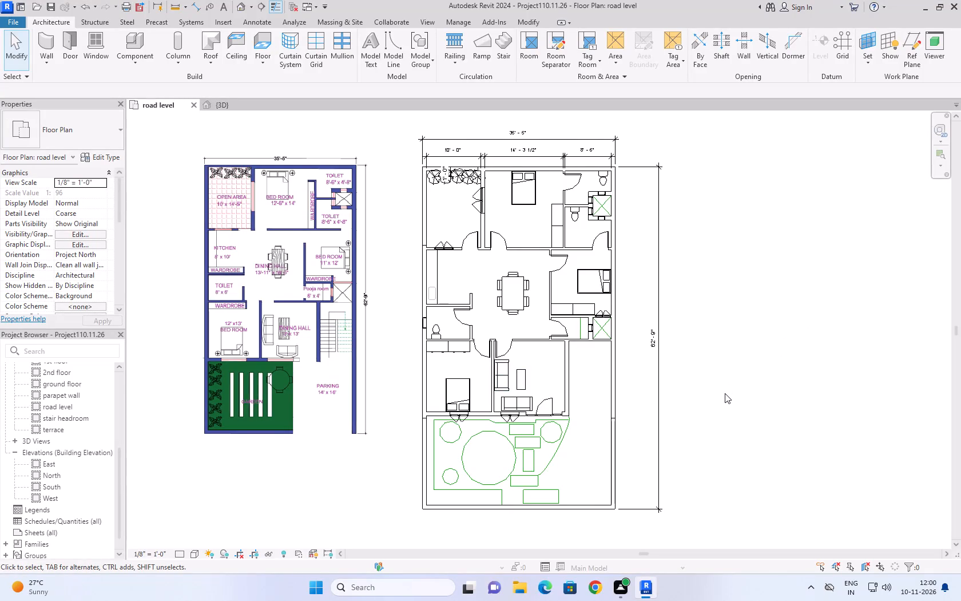
Compare the road level plan, including its rooms, stair area and front garden, with the reference drawing for missing details.
scroll(690, 307, "up", 1)
scroll(690, 306, "down", 4)
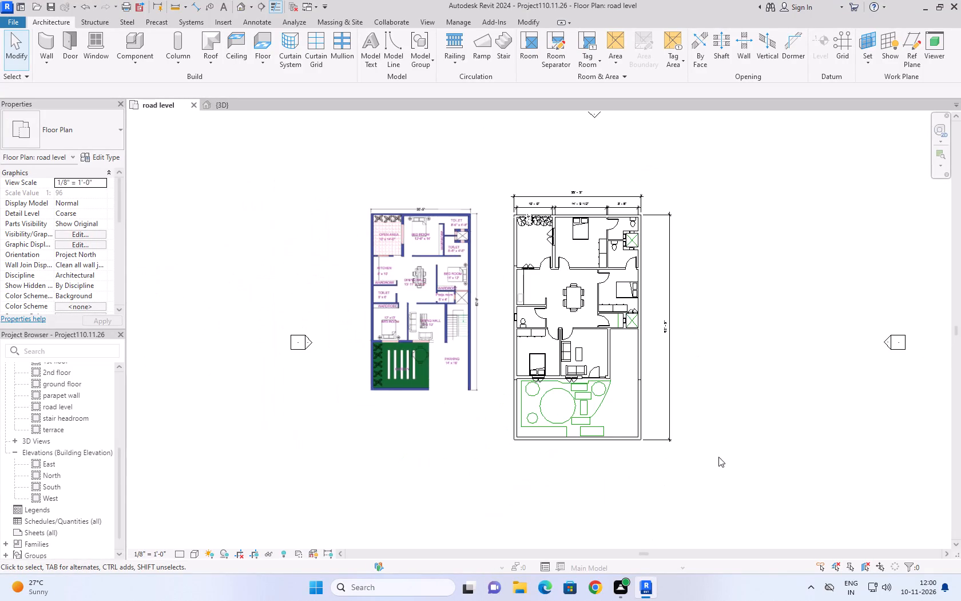
scroll(718, 458, "up", 3)
middle_click_drag(715, 334, 643, 437)
scroll(643, 438, "down", 2)
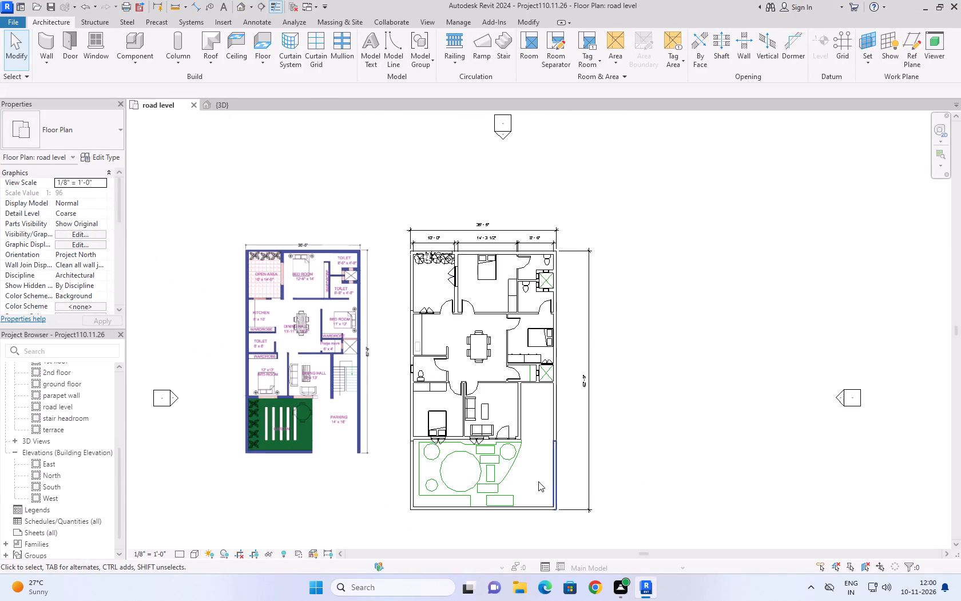
scroll(491, 404, "up", 4)
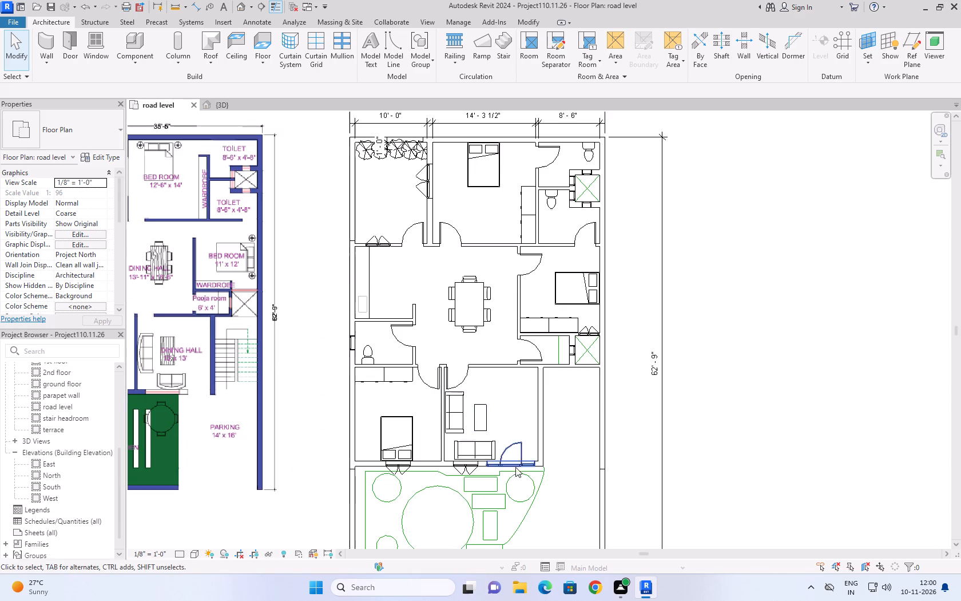
scroll(620, 394, "down", 4)
scroll(606, 535, "up", 4)
scroll(612, 521, "down", 4)
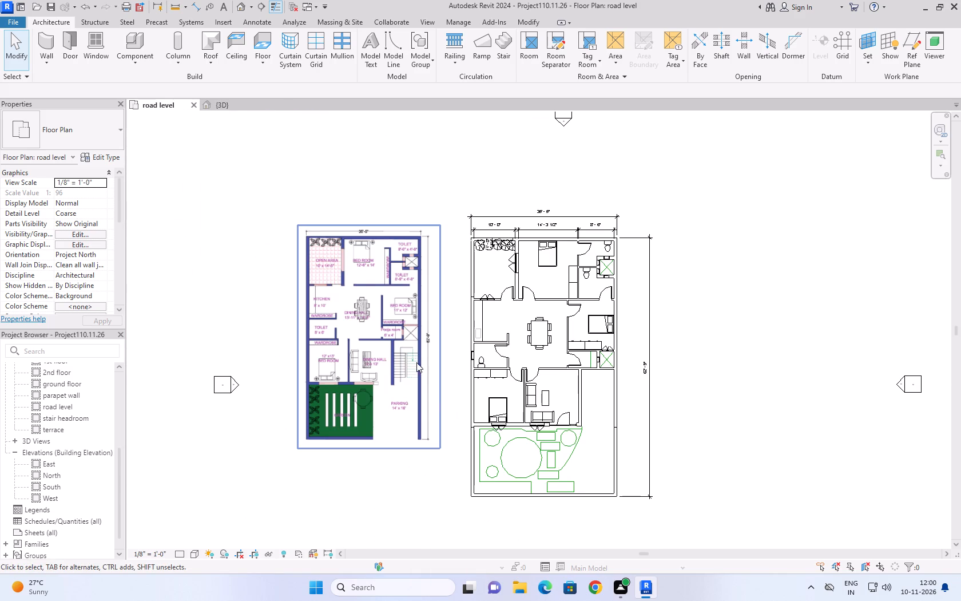
scroll(387, 284, "up", 3)
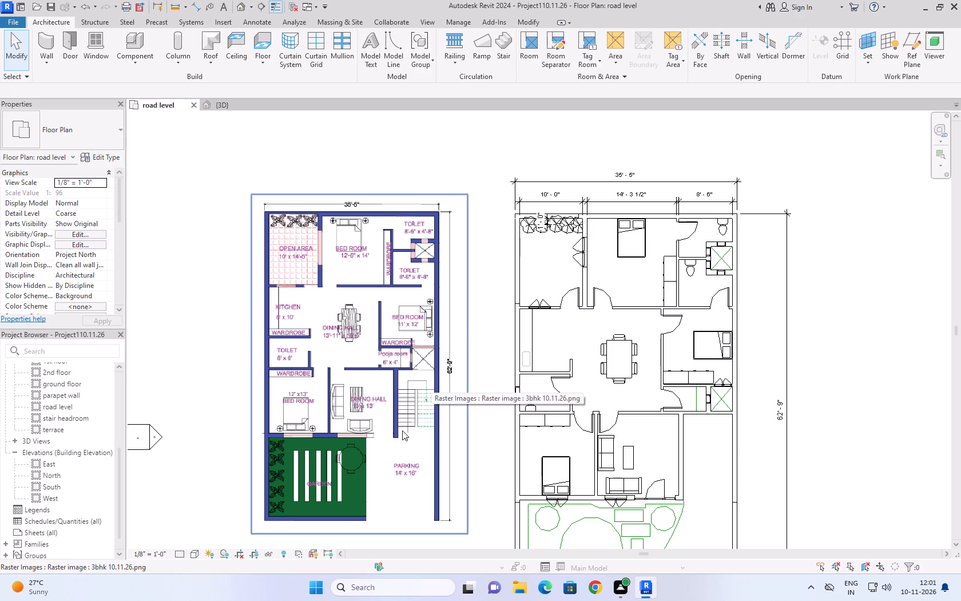
scroll(422, 372, "up", 6)
scroll(426, 309, "down", 5)
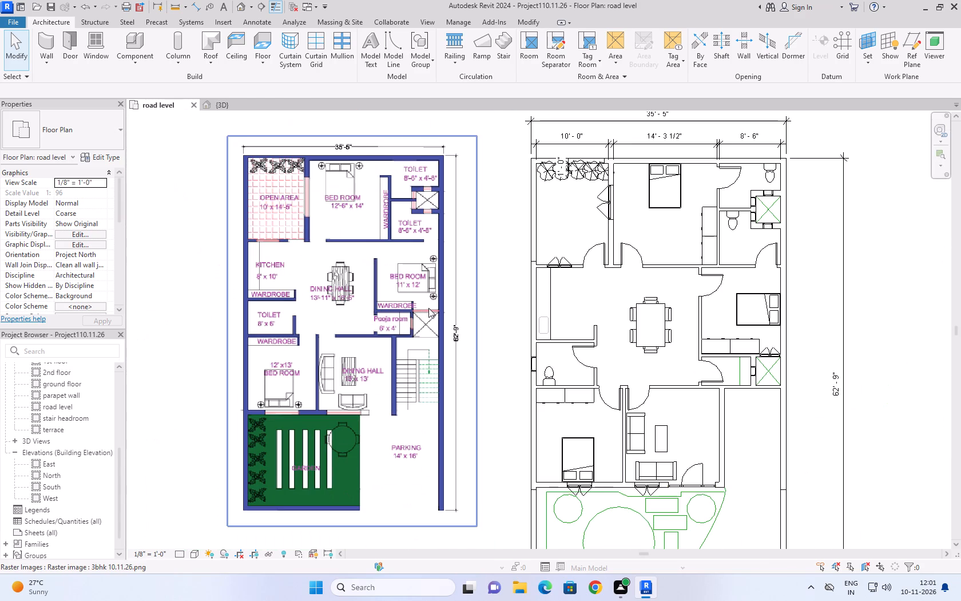
scroll(776, 317, "down", 4)
scroll(795, 513, "up", 4)
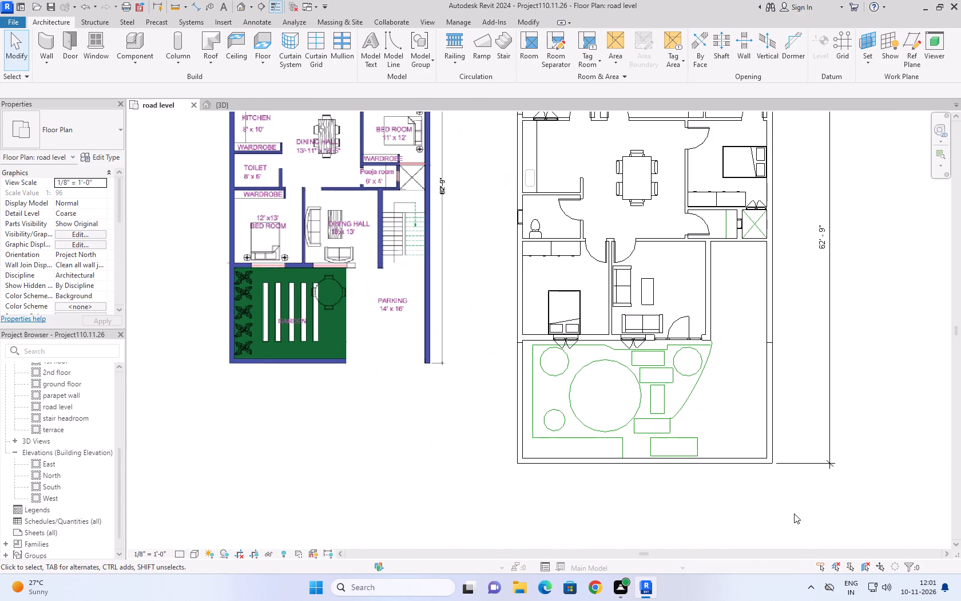
scroll(794, 508, "down", 3)
scroll(813, 455, "up", 1)
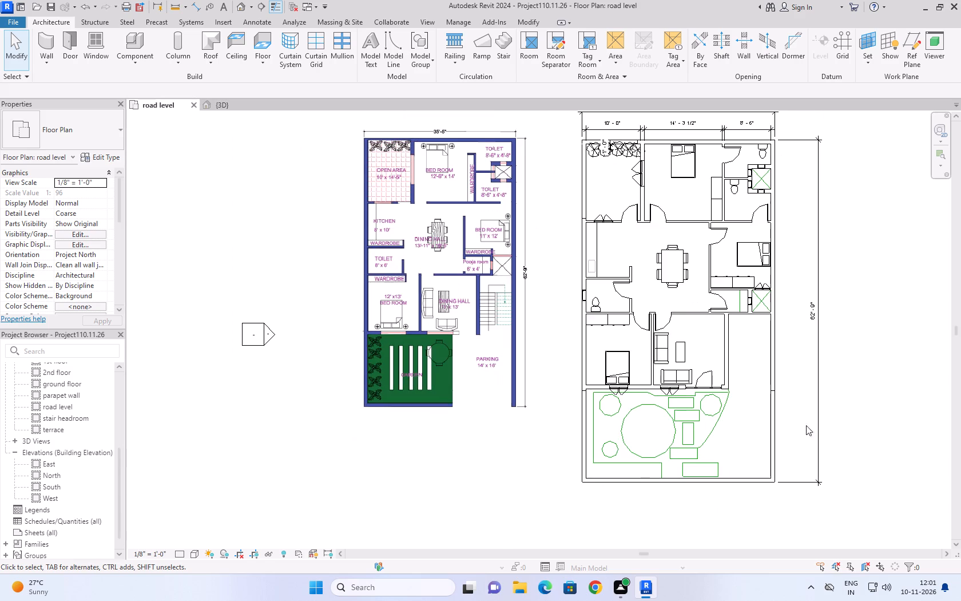
middle_click_drag(798, 410, 713, 440)
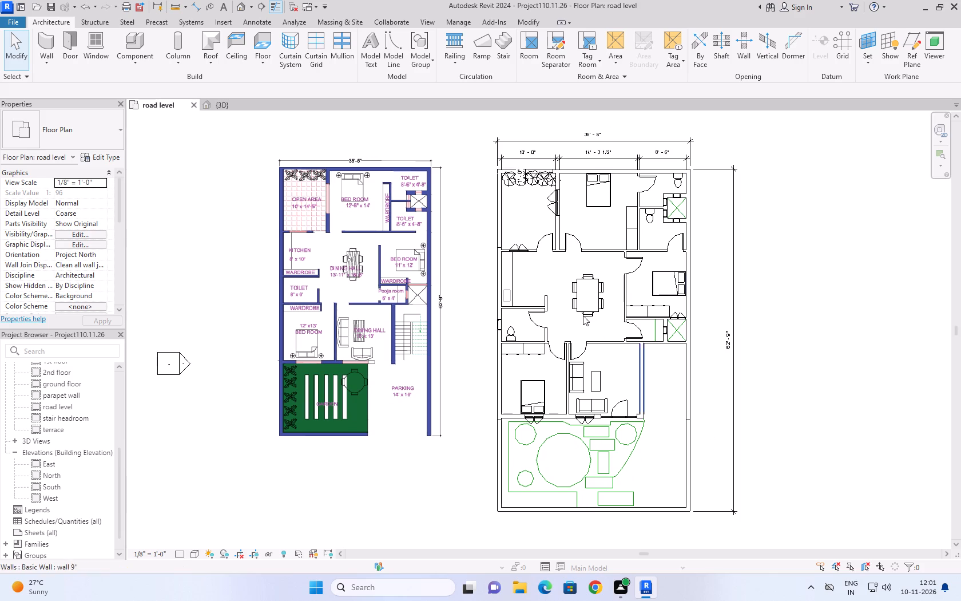
Delete the overall width dimension and the three room-width dimensions along the rear side of the road level plan.
left_click(456, 121)
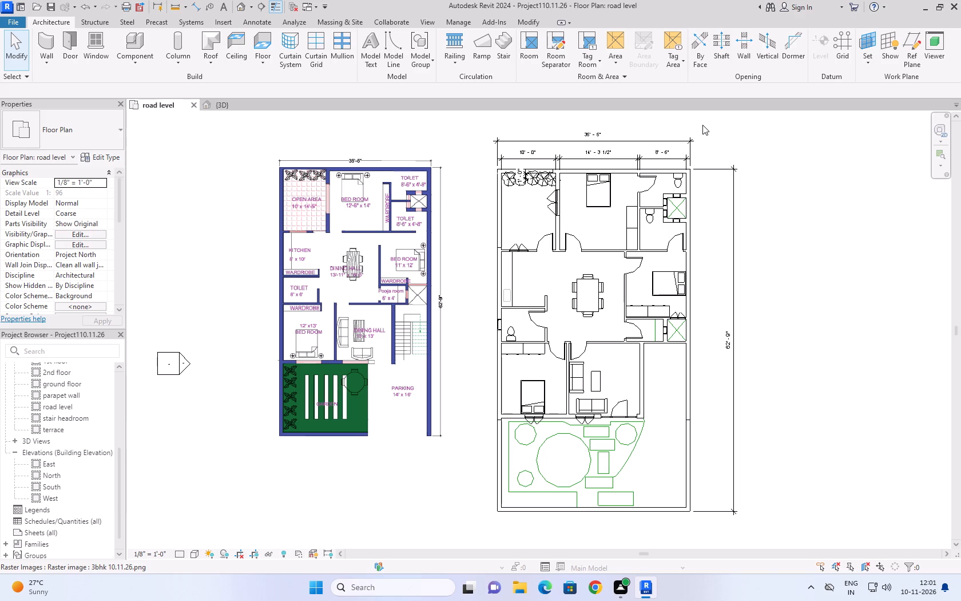
left_click_drag(708, 129, 474, 161)
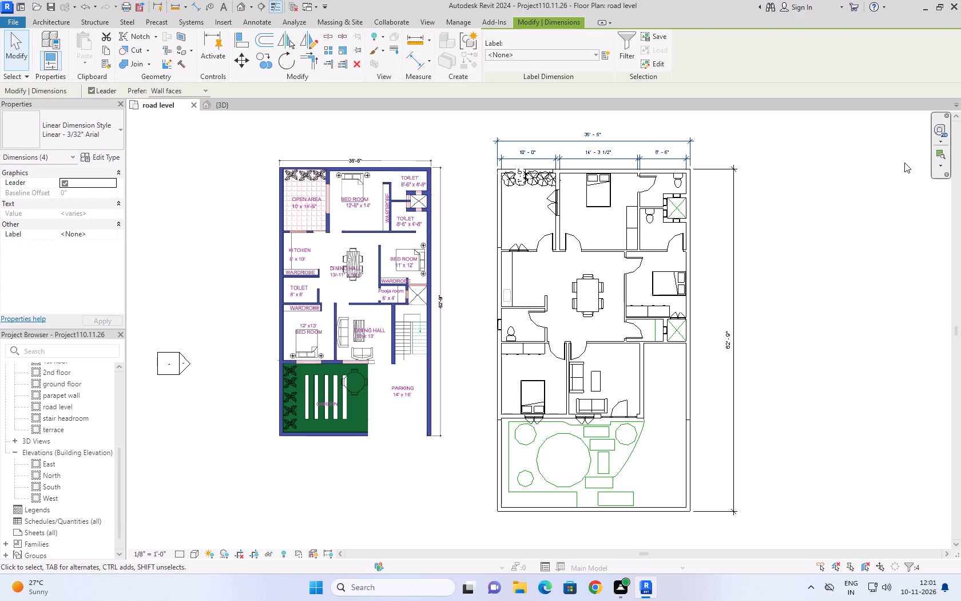
key("Delete")
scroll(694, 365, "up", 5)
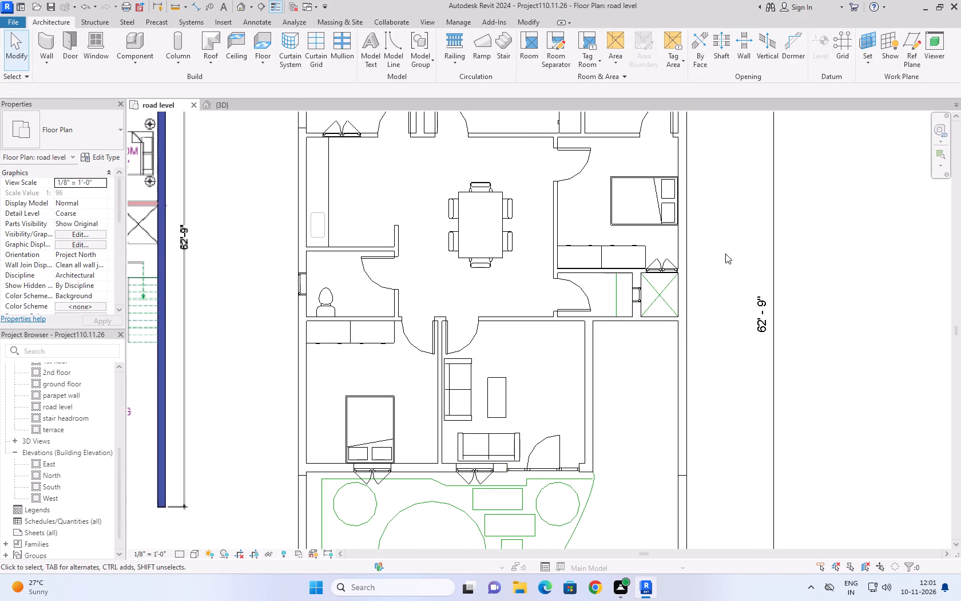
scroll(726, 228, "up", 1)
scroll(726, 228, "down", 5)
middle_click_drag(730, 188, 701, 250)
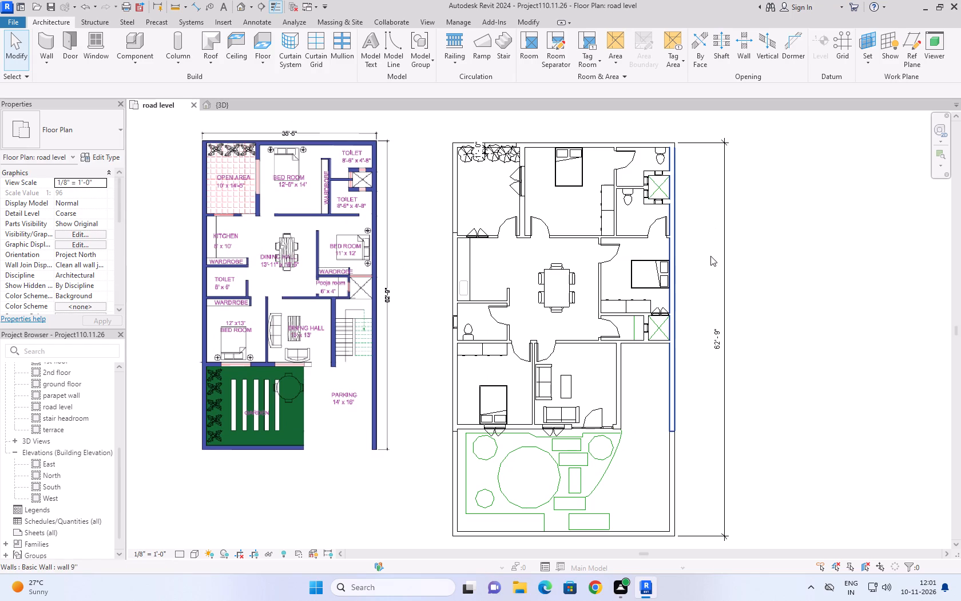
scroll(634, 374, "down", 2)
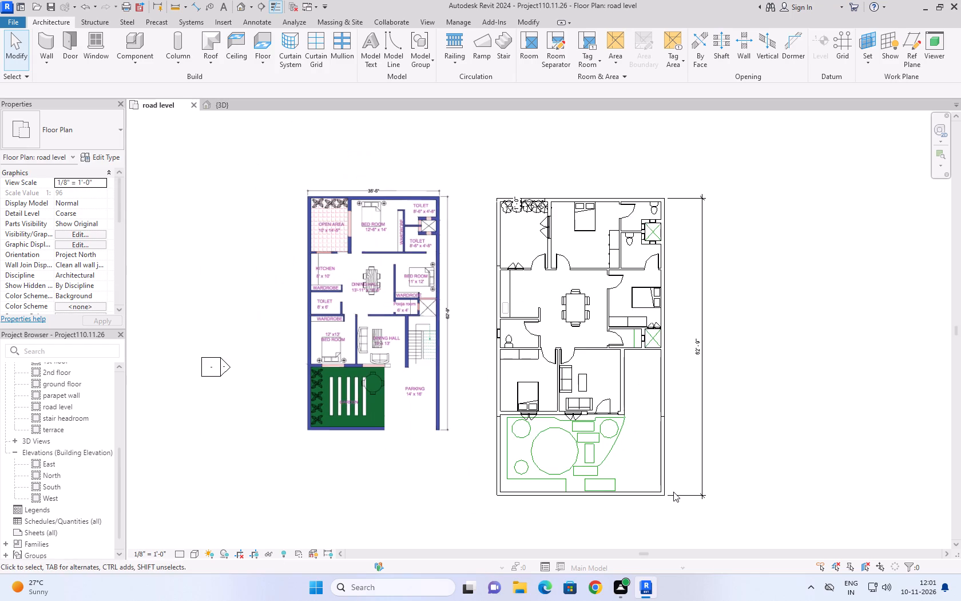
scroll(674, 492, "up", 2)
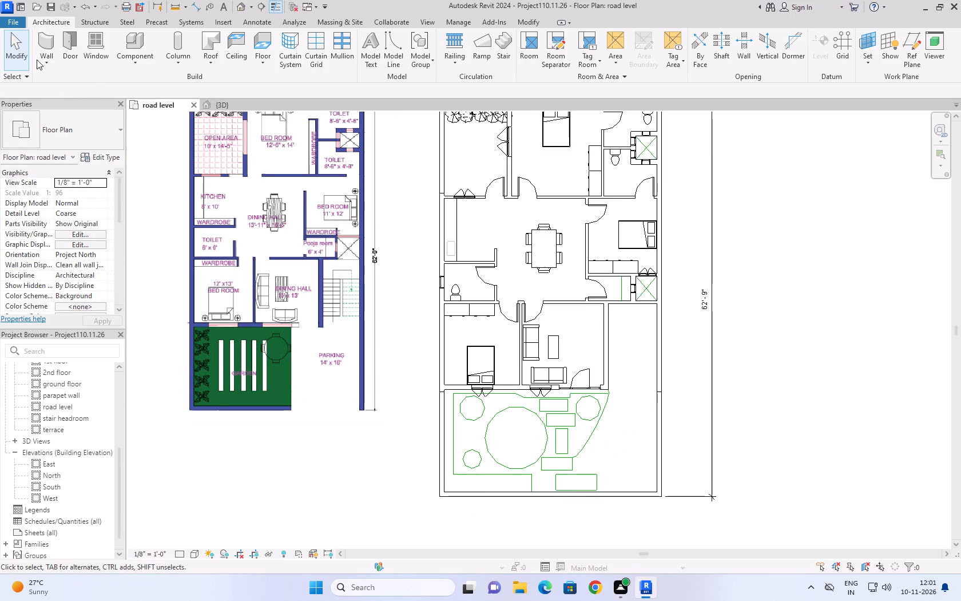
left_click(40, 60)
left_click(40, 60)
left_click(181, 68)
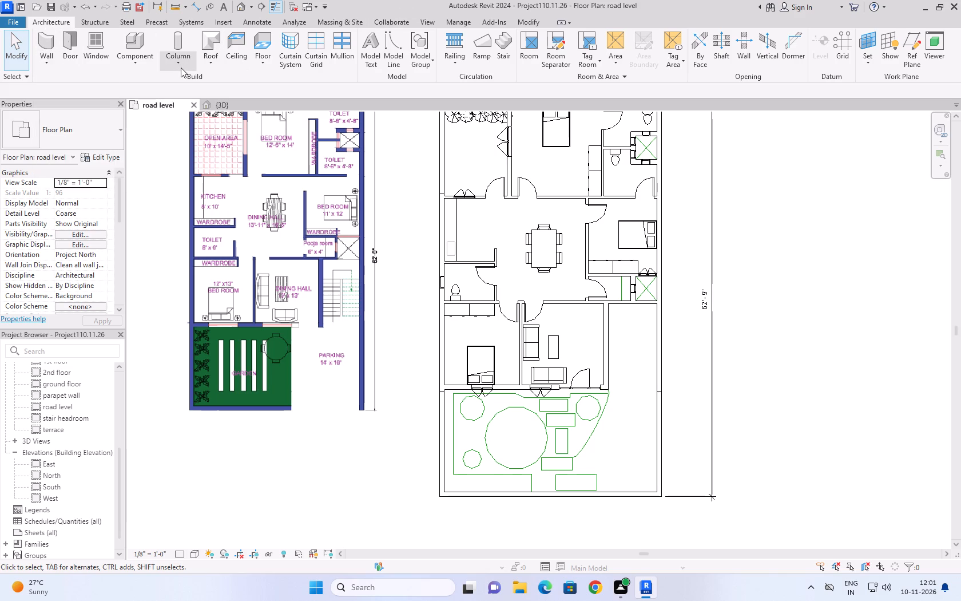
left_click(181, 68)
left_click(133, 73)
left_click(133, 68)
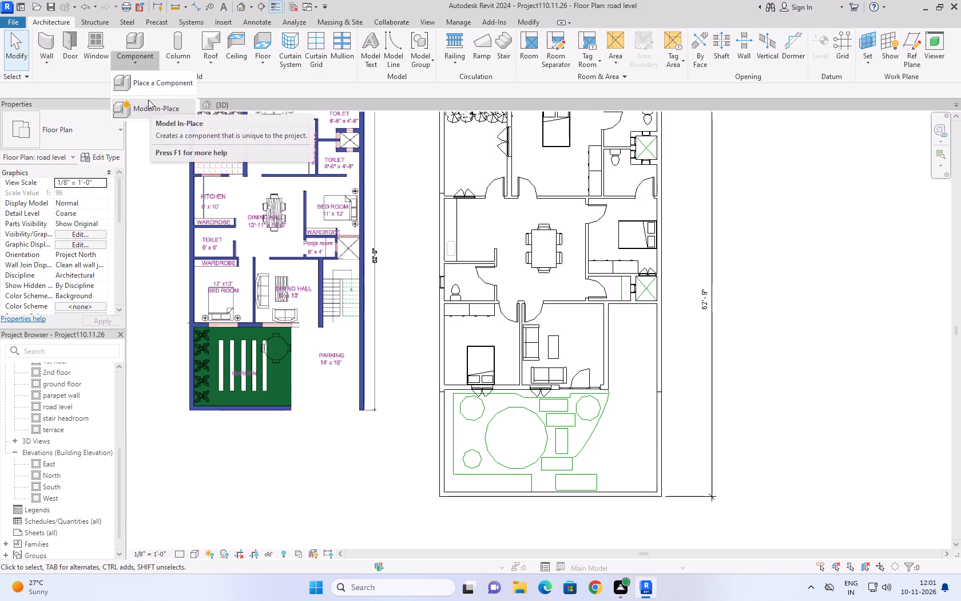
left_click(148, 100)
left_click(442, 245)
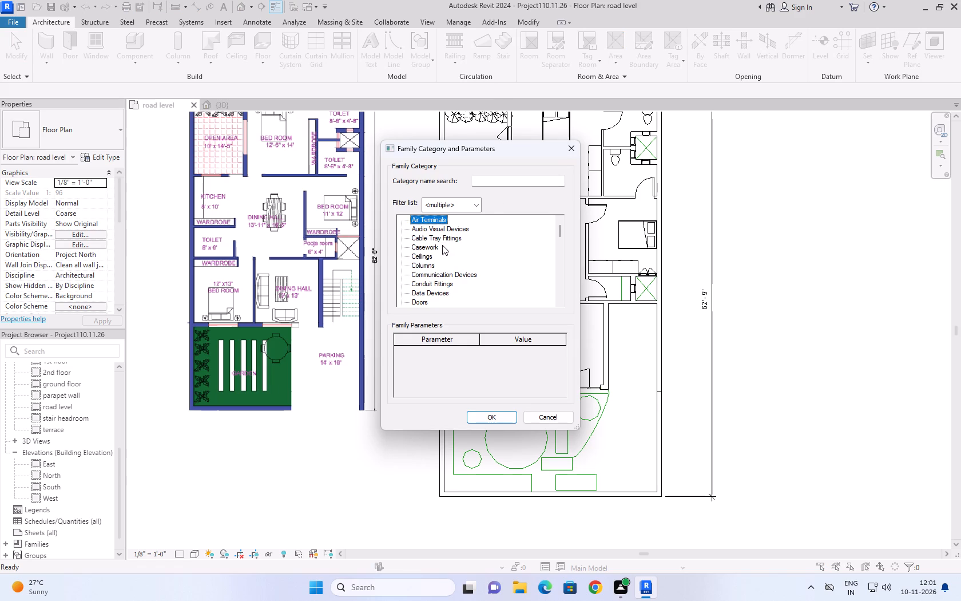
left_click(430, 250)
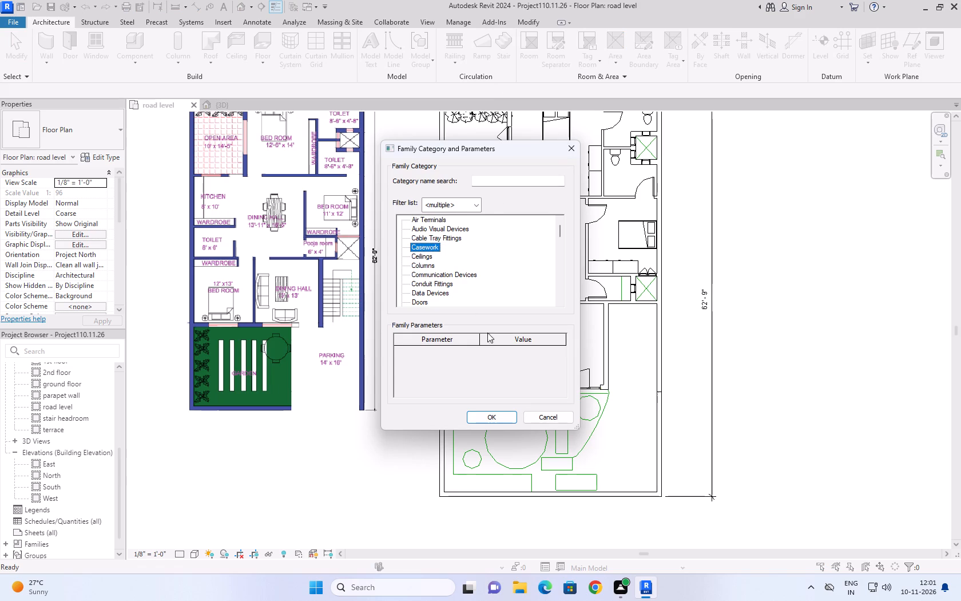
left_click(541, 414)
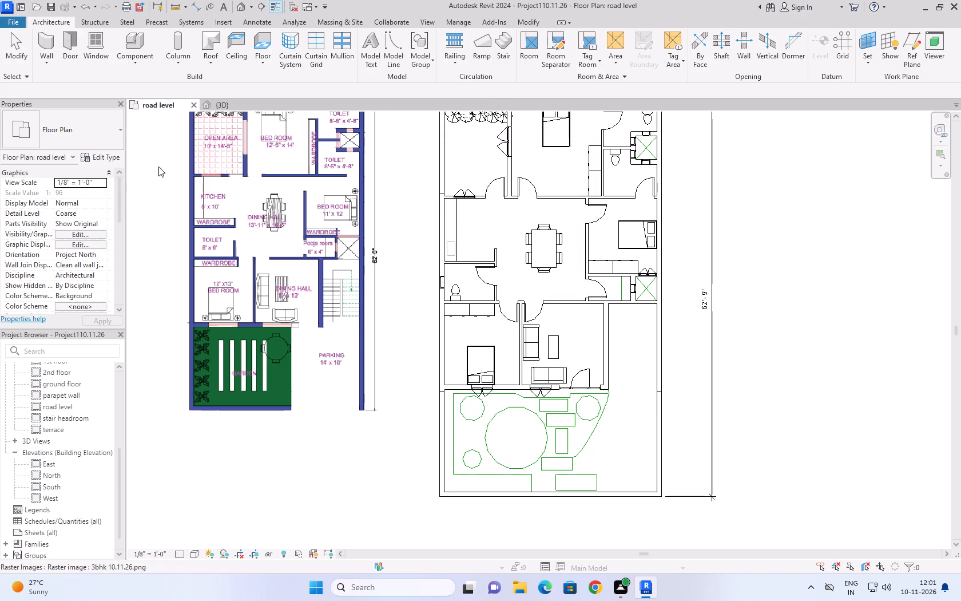
Start loading a family for component placement and check the Casework folder of the US library.
left_click(129, 65)
left_click(145, 86)
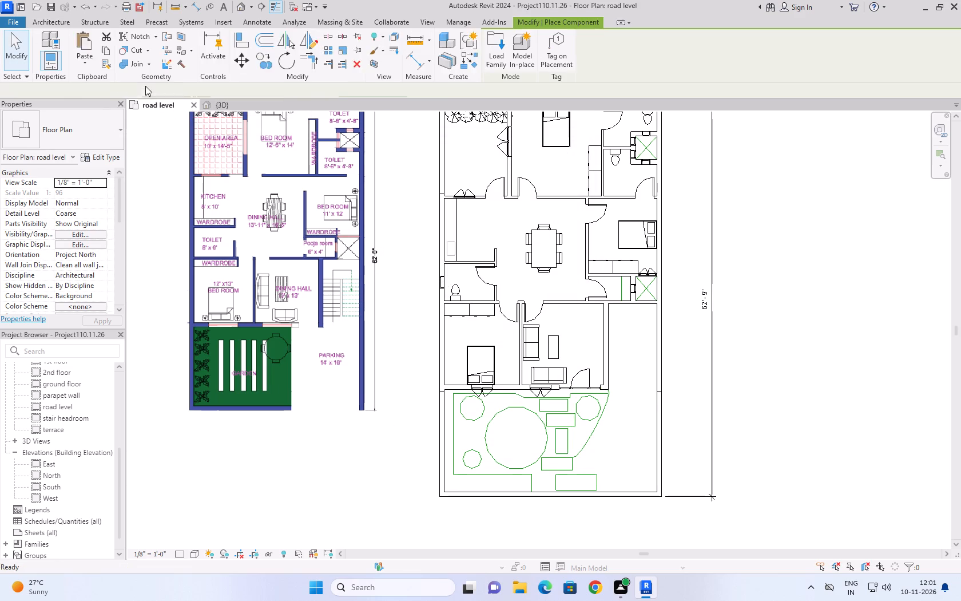
left_click(490, 52)
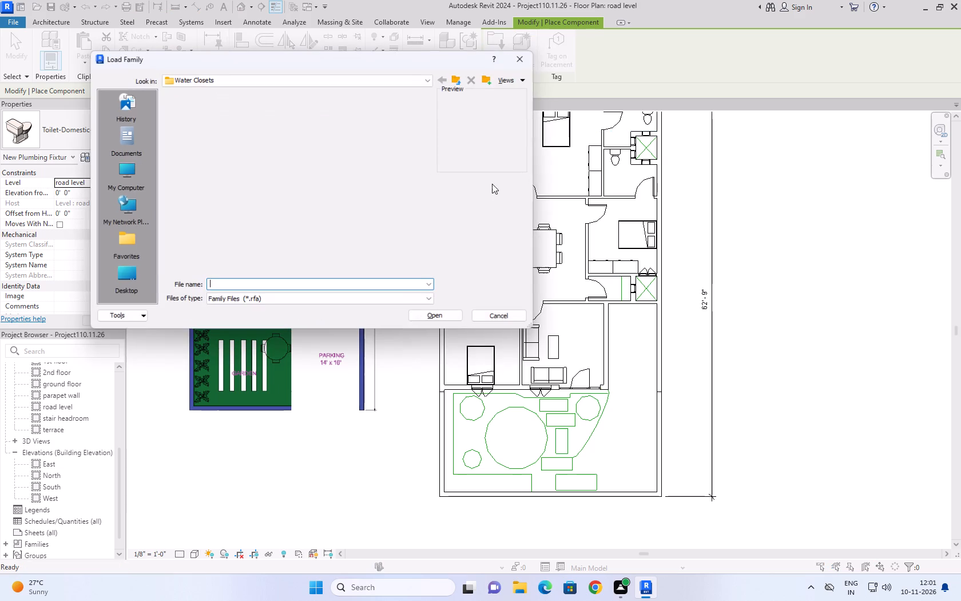
left_click(458, 82)
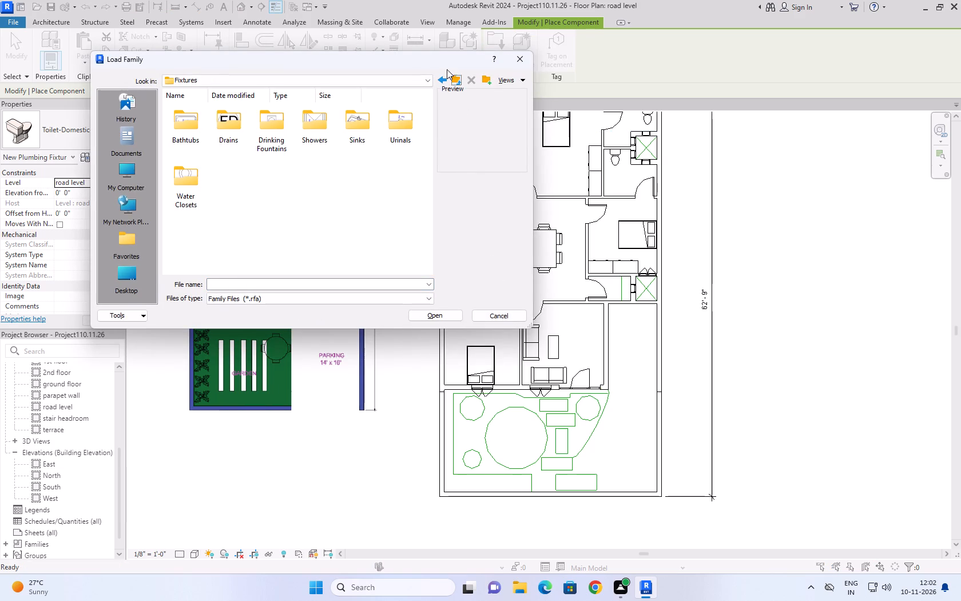
left_click_drag(436, 58, 346, 15)
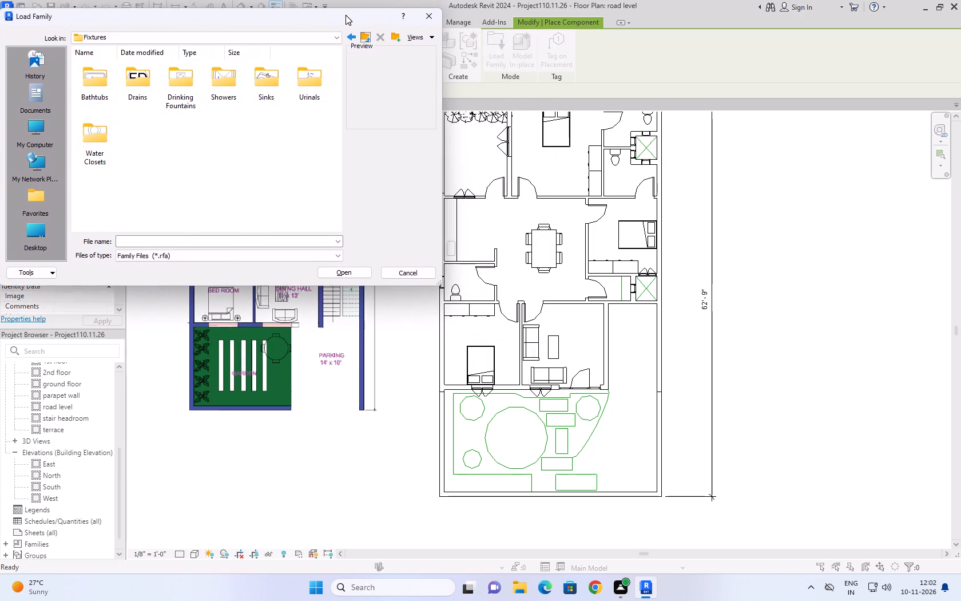
left_click_drag(346, 15, 354, 24)
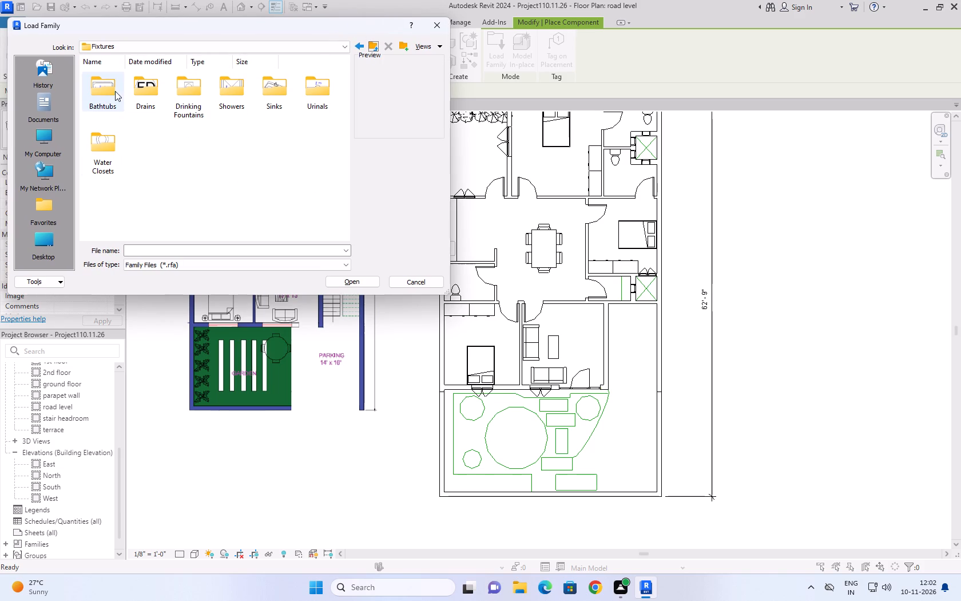
left_click(375, 46)
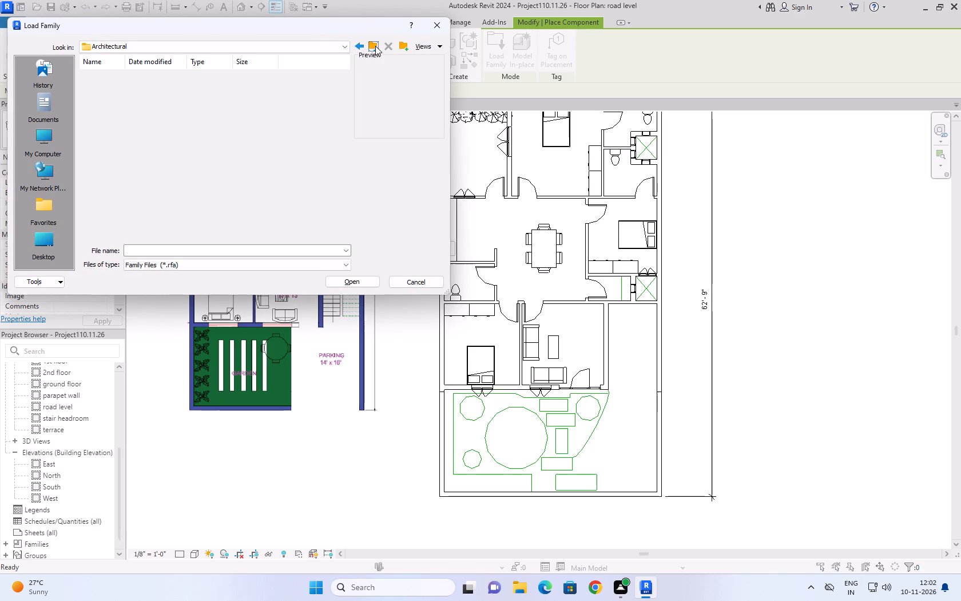
left_click(375, 46)
left_click(375, 46)
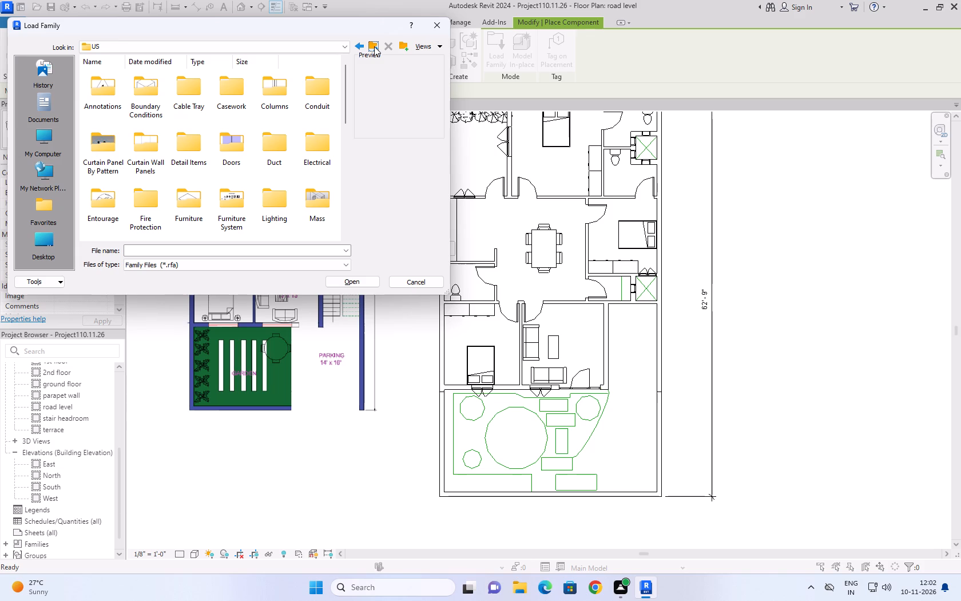
double_click(228, 100)
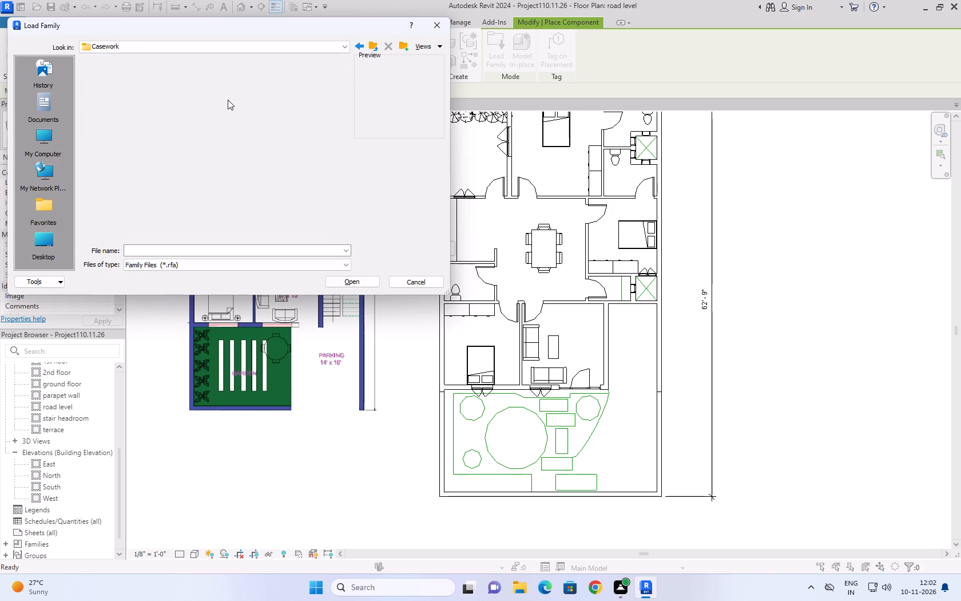
left_click(368, 50)
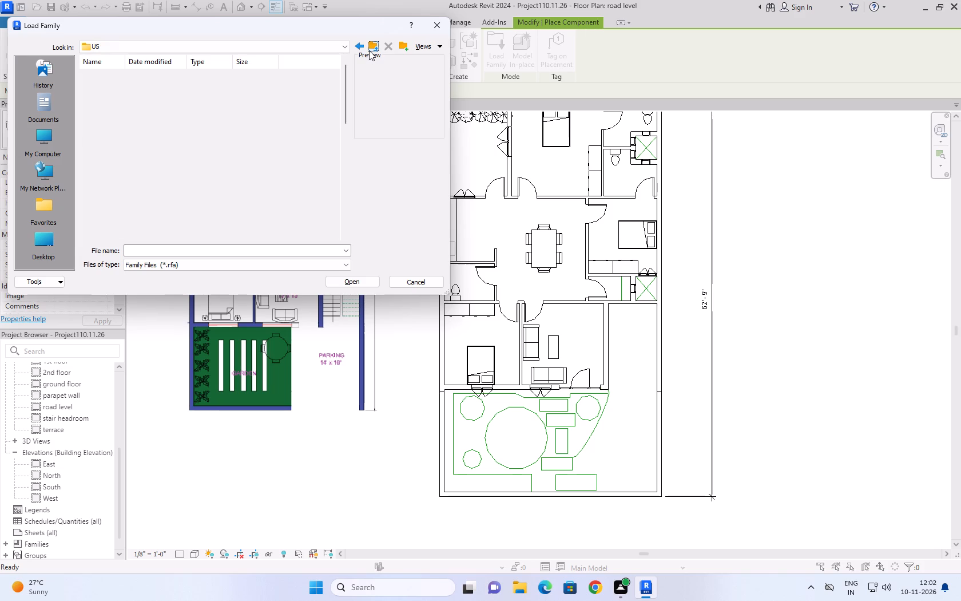
Load the single-bowl kitchen sink family from the US library's Plumbing > Architectural > Fixtures > Sinks folder.
scroll(323, 172, "down", 1)
double_click(322, 172)
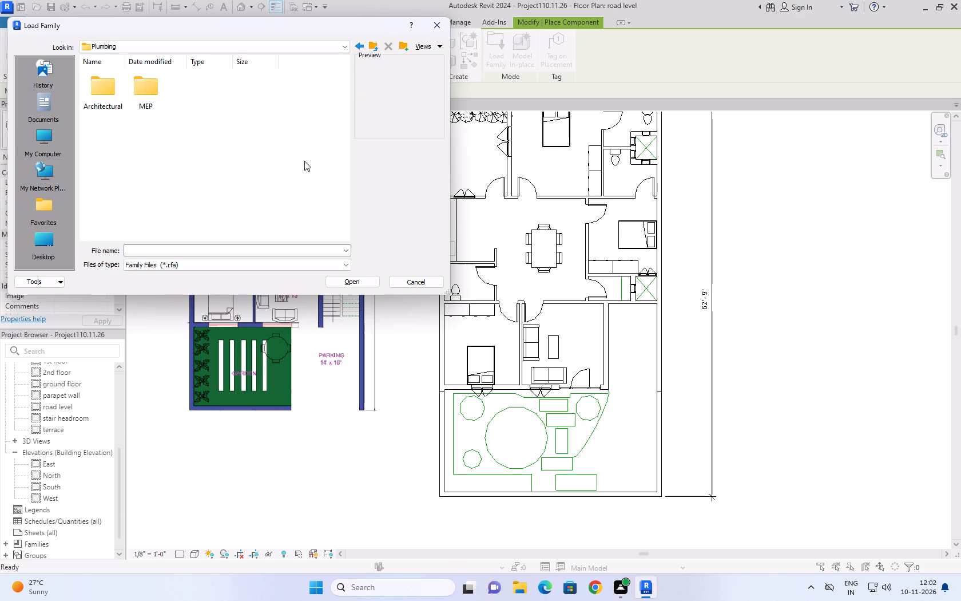
double_click(118, 98)
double_click(134, 94)
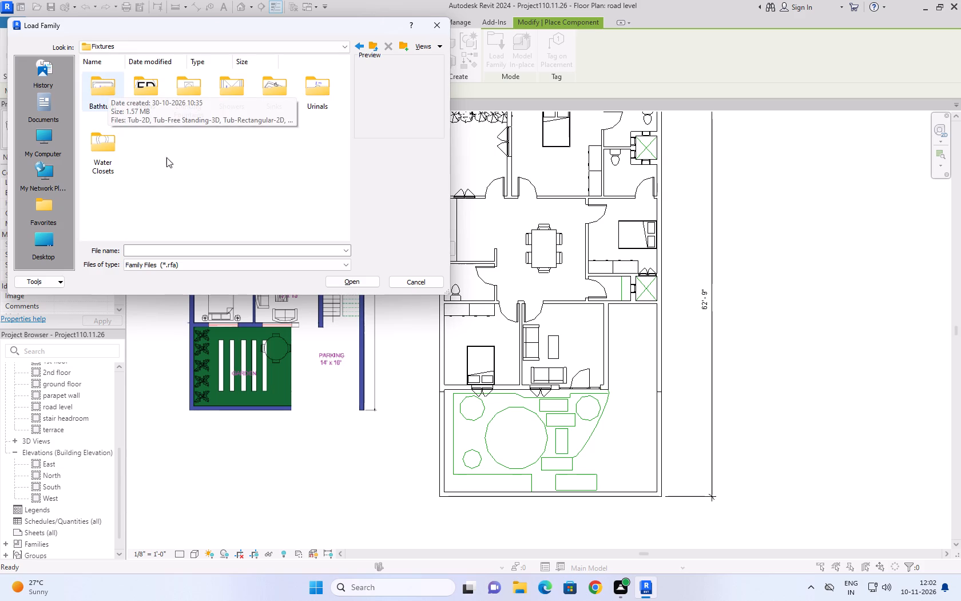
left_click(180, 173)
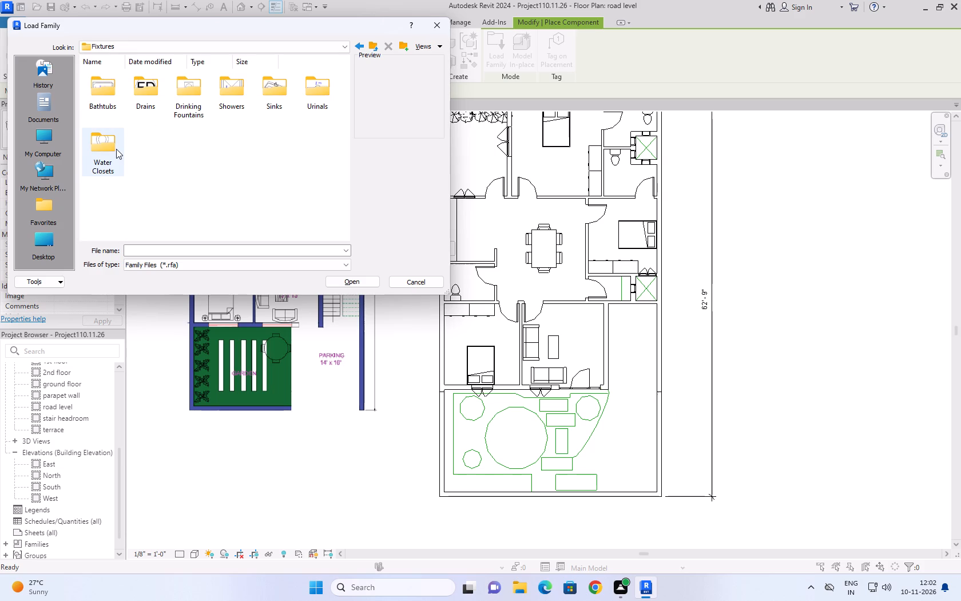
left_click(116, 149)
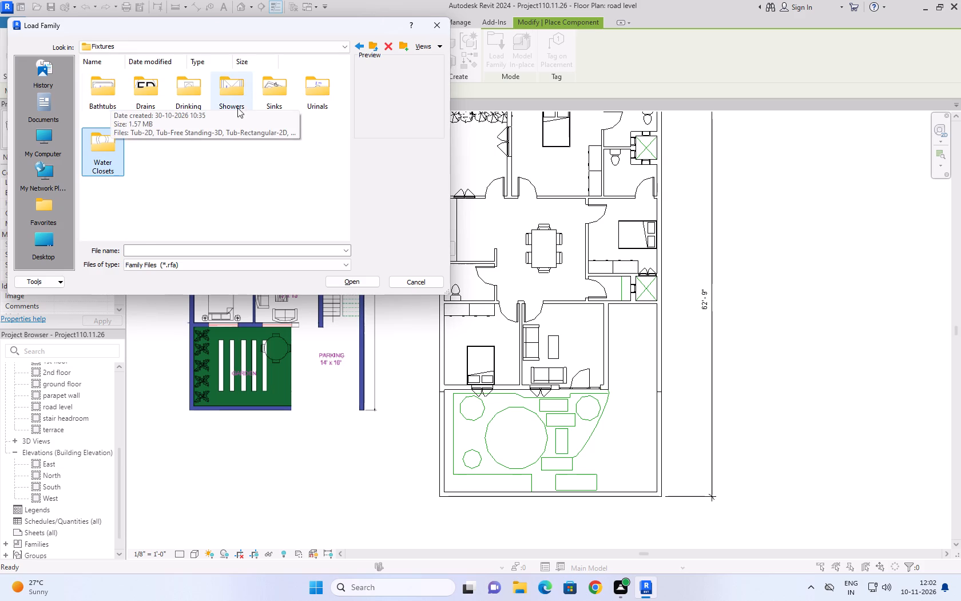
double_click(265, 92)
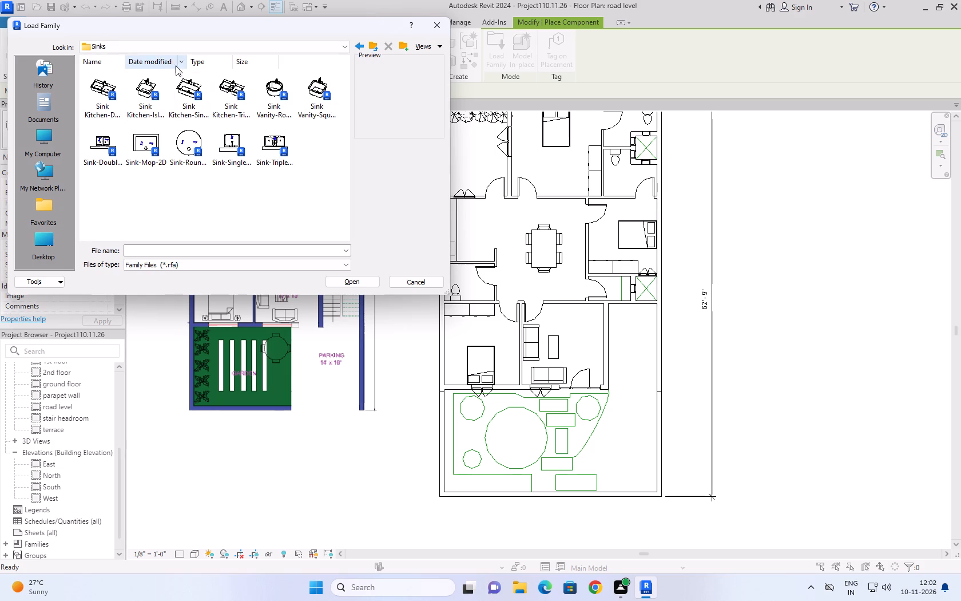
left_click(197, 101)
left_click(352, 279)
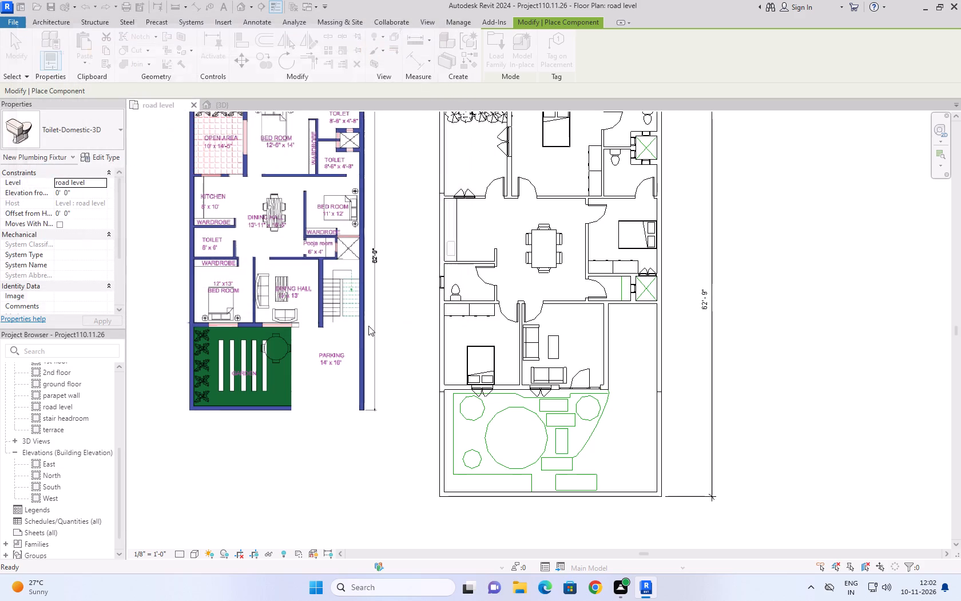
Place one Sink Kitchen-Single 30" x 21", rotated with its faucet toward the wall, on the kitchen counter near its toilet end.
scroll(438, 251, "up", 8)
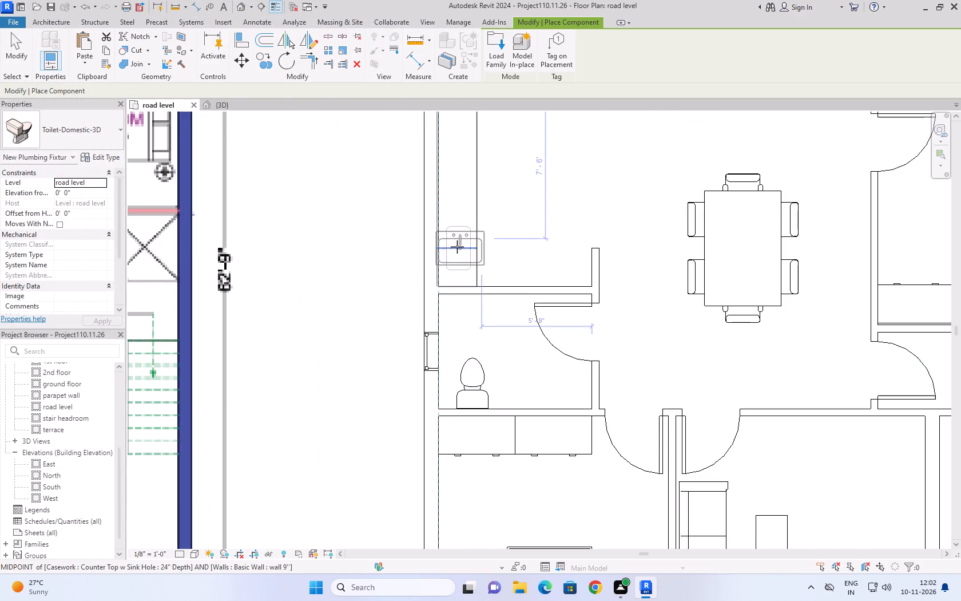
scroll(457, 247, "up", 8)
key("space")
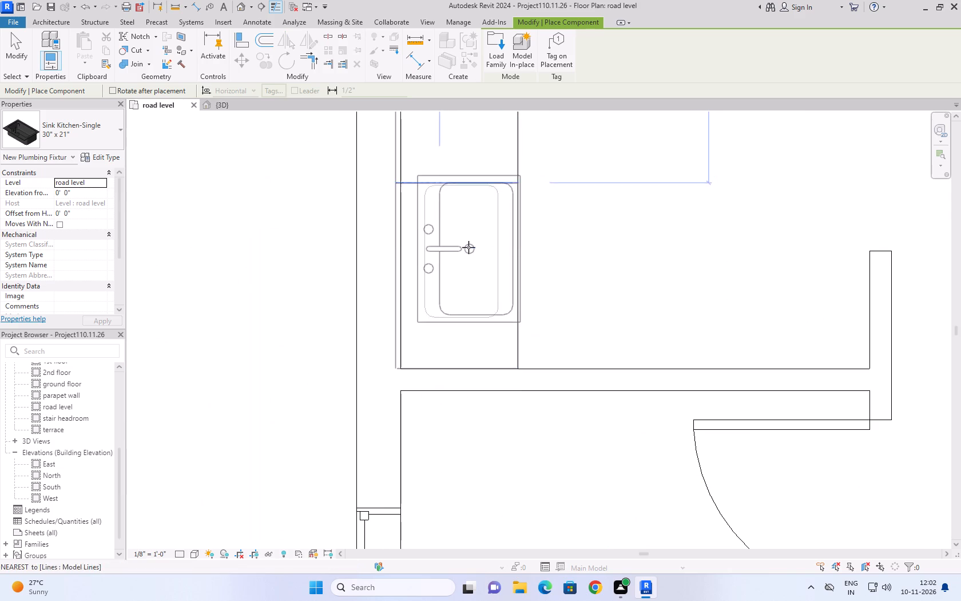
left_click(456, 255)
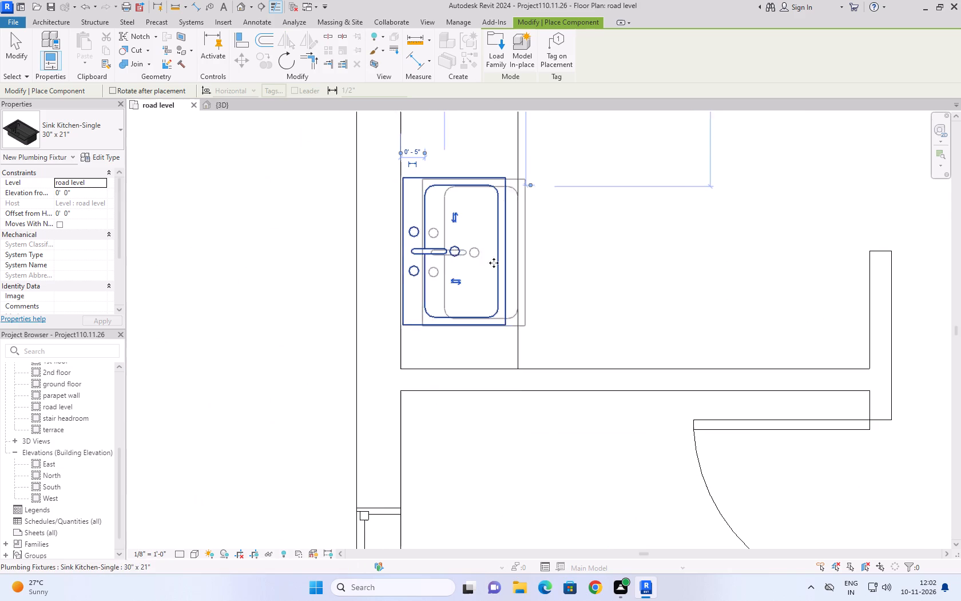
scroll(677, 285, "down", 8)
key("Escape")
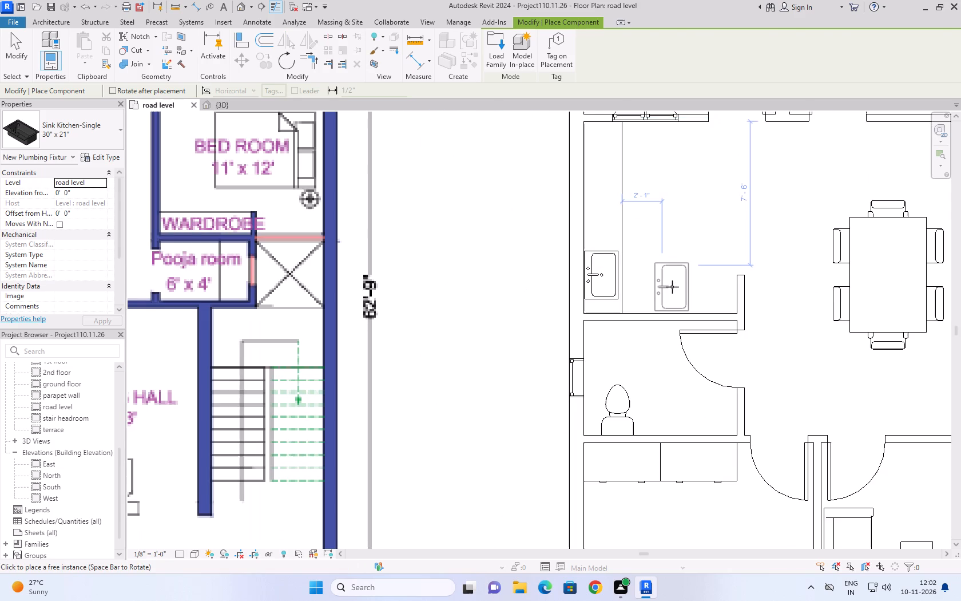
key("Escape")
Compare the furnished road level plan with the reference drawing, including the kitchen, garden and parking areas.
scroll(613, 294, "down", 14)
scroll(731, 398, "up", 2)
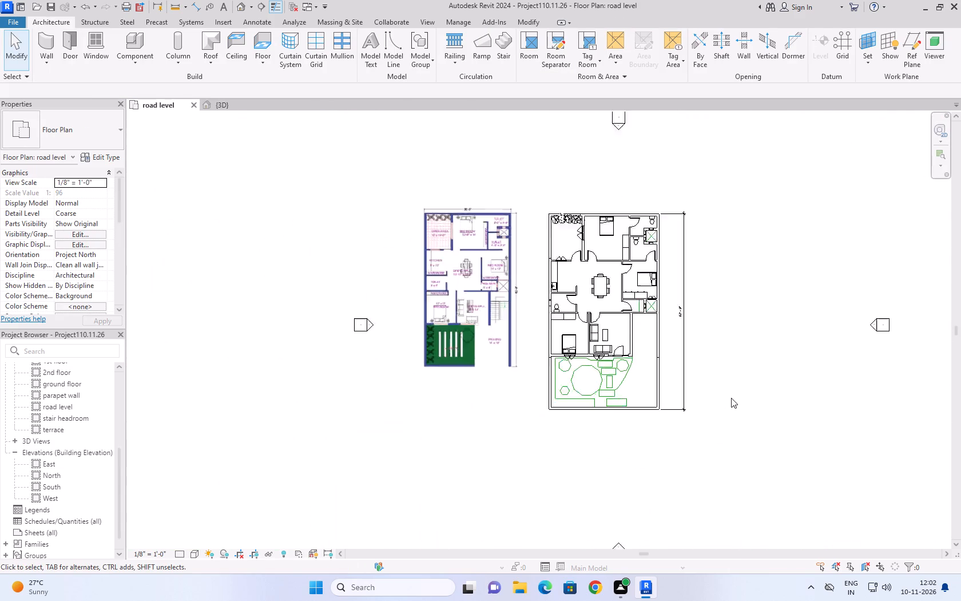
scroll(731, 398, "up", 4)
middle_click_drag(640, 298, 558, 372)
scroll(664, 289, "down", 3)
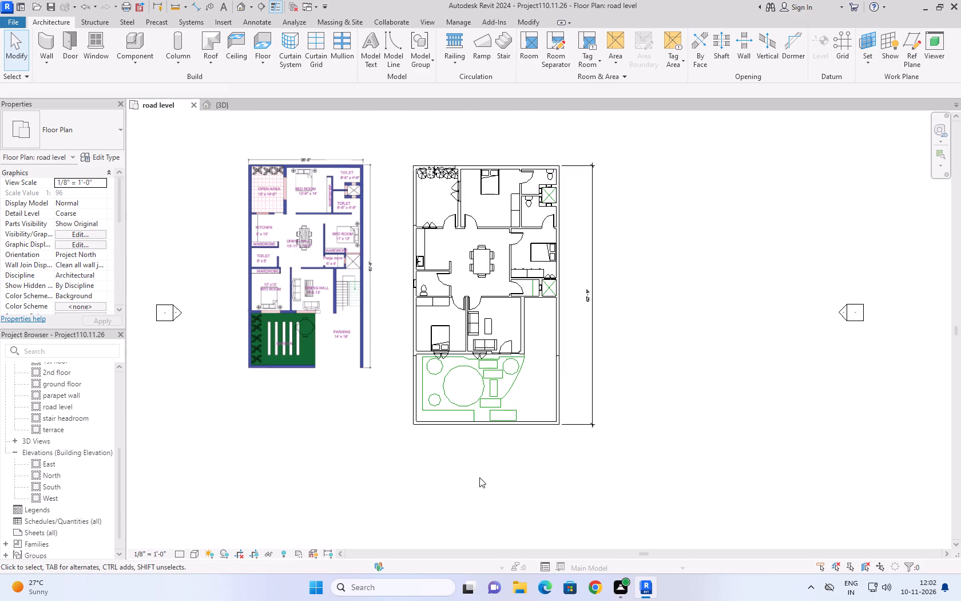
scroll(371, 374, "up", 5)
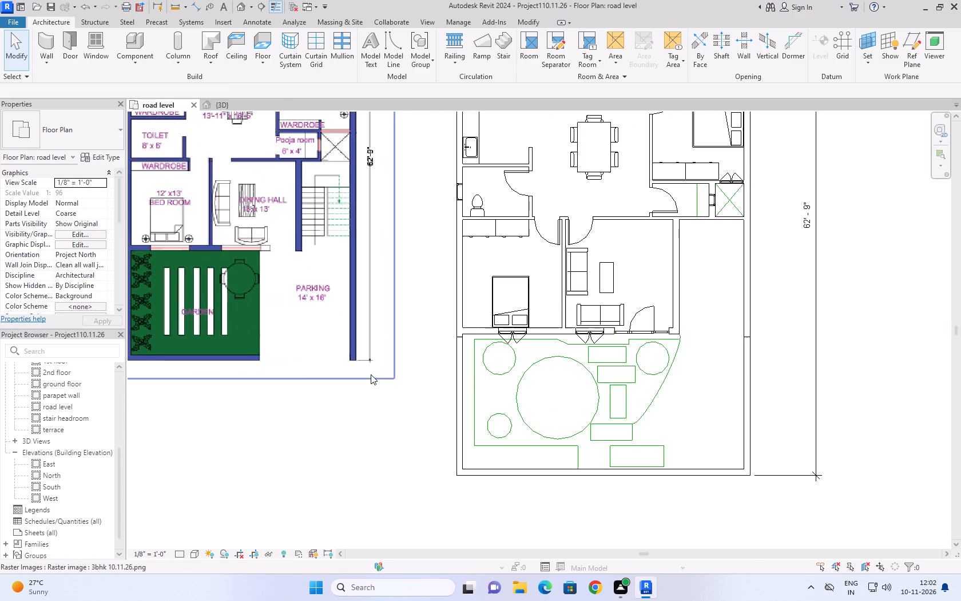
scroll(292, 355, "down", 3)
scroll(303, 297, "up", 3)
scroll(303, 297, "down", 3)
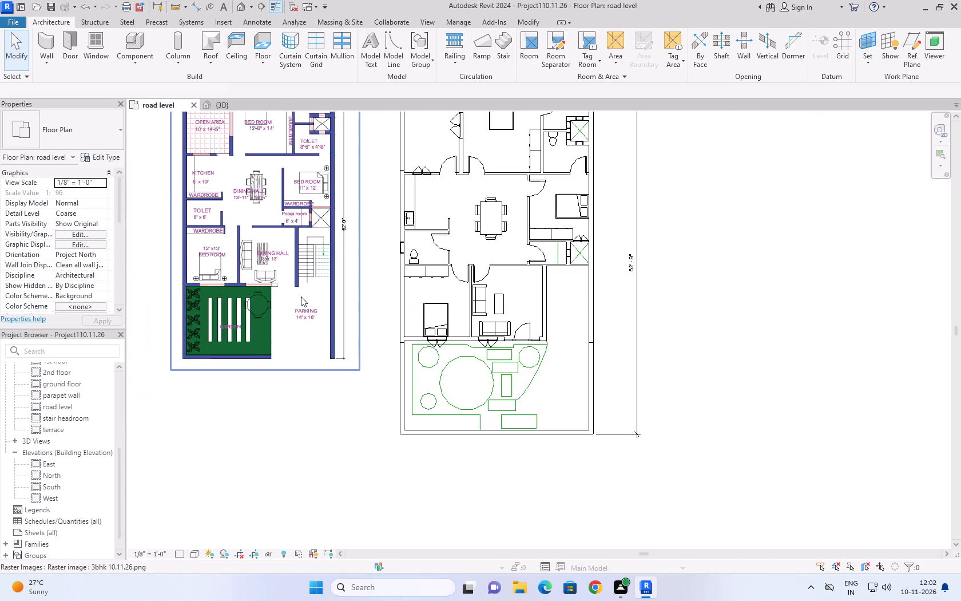
scroll(316, 321, "down", 2)
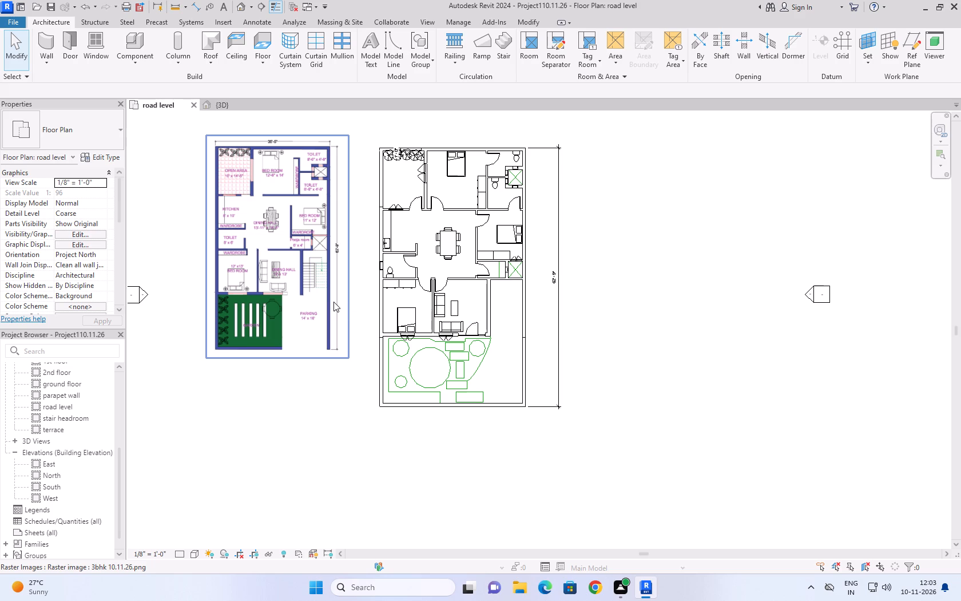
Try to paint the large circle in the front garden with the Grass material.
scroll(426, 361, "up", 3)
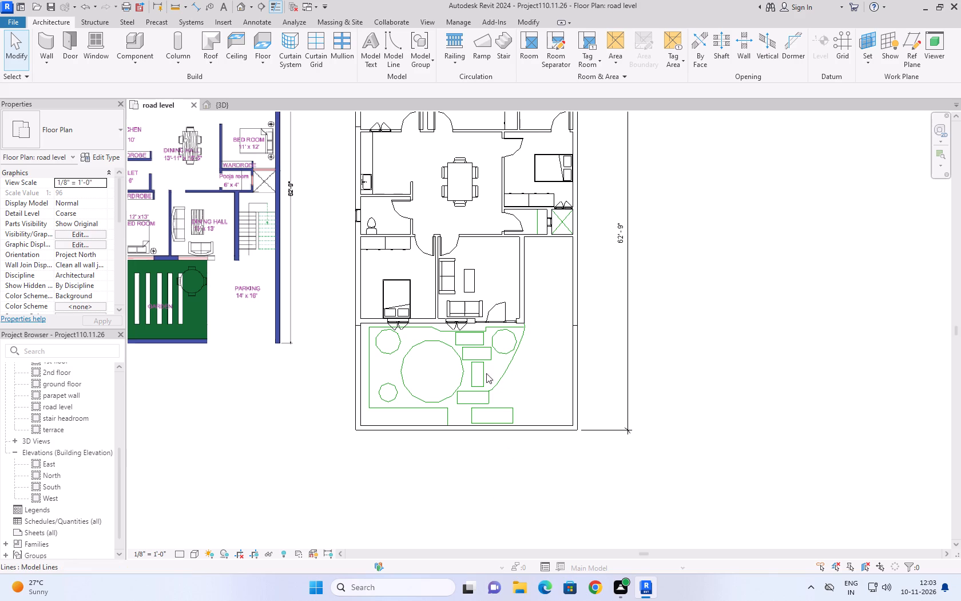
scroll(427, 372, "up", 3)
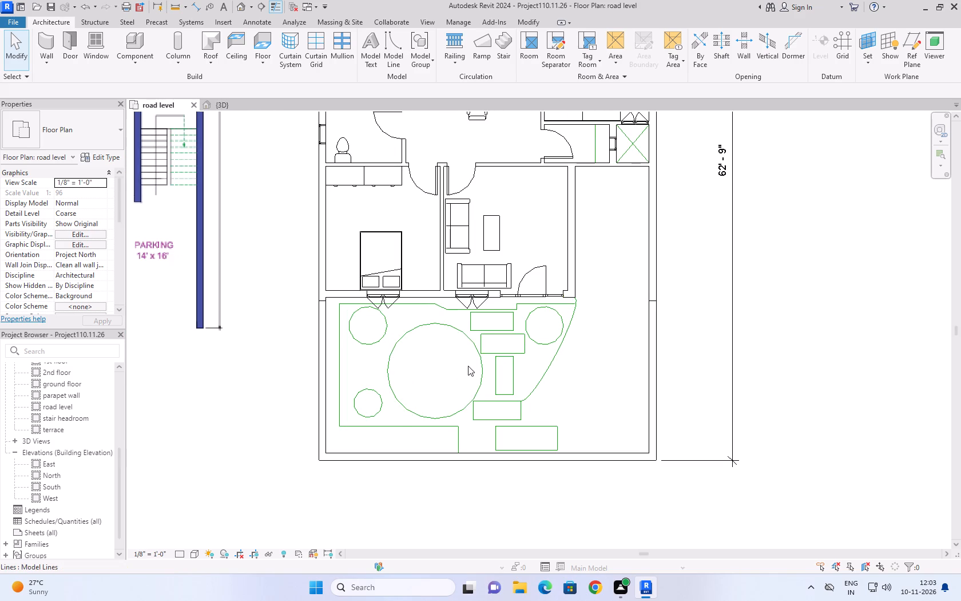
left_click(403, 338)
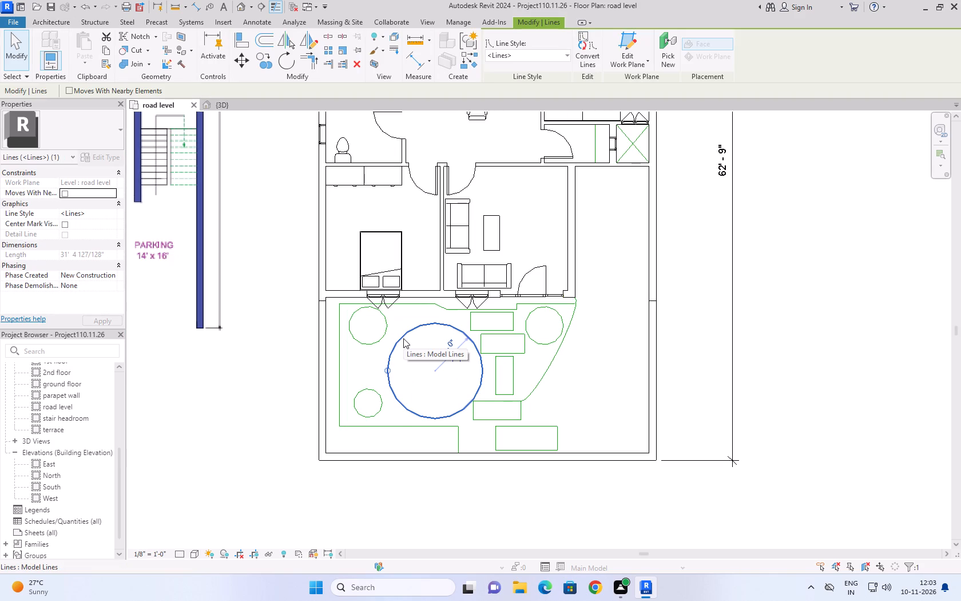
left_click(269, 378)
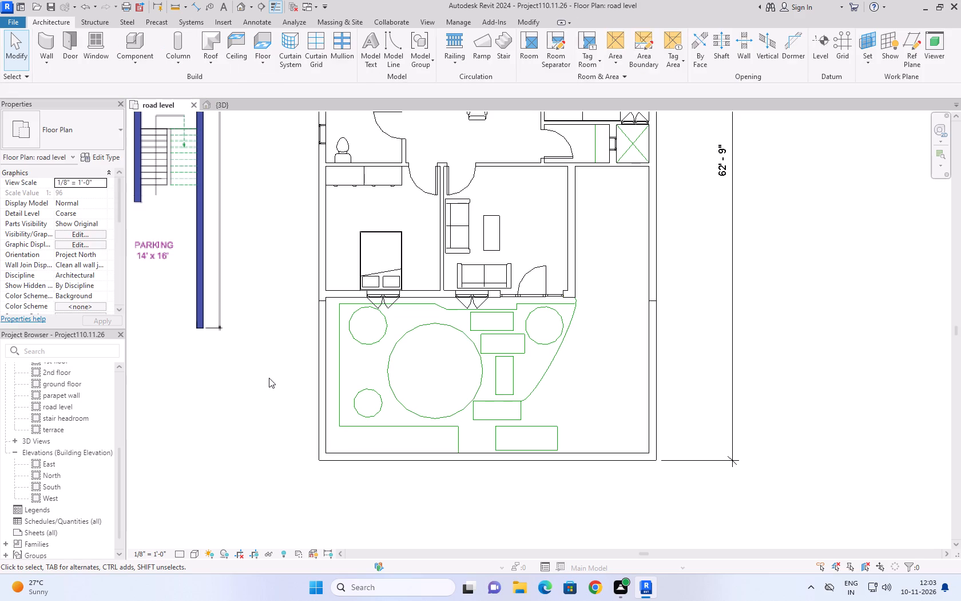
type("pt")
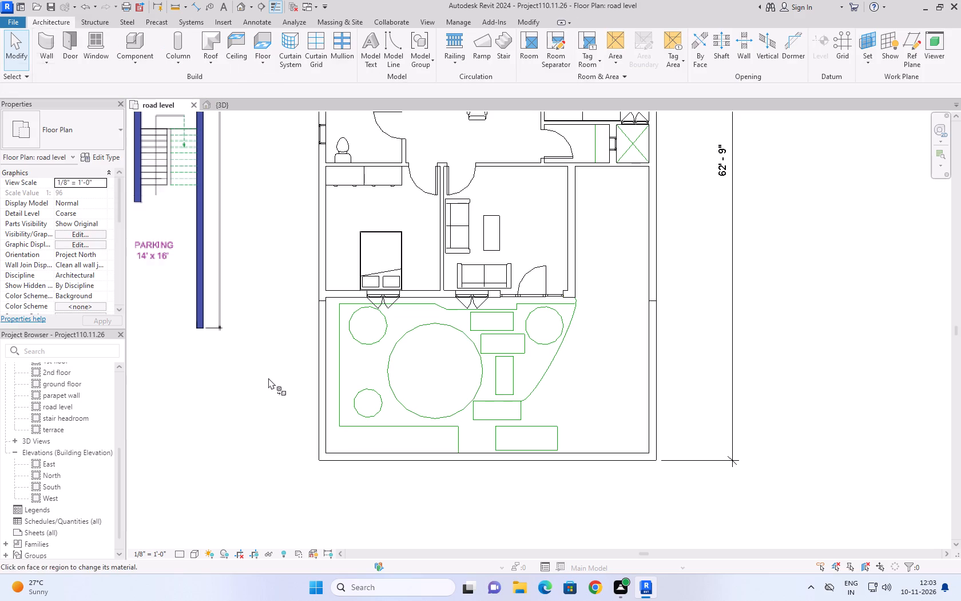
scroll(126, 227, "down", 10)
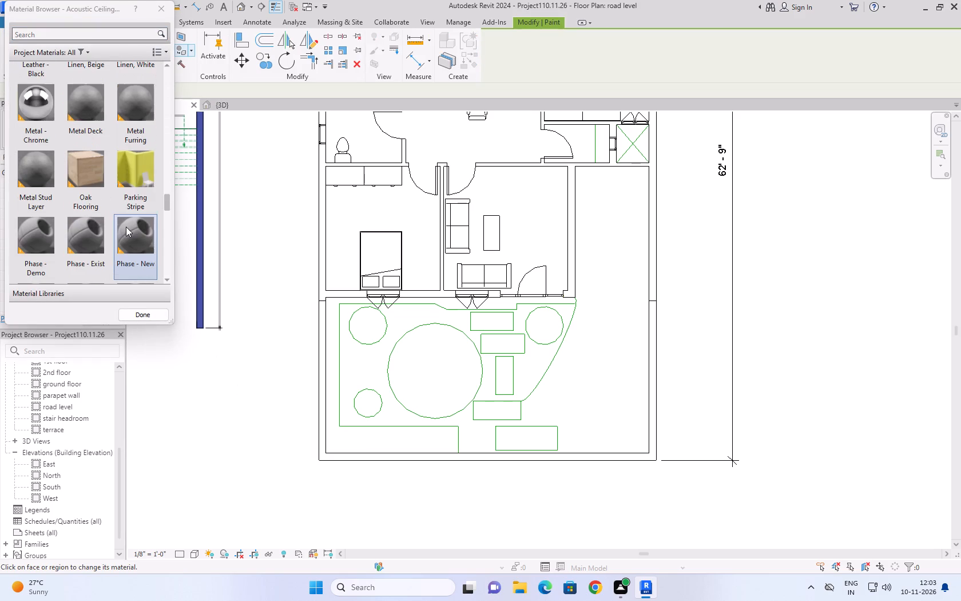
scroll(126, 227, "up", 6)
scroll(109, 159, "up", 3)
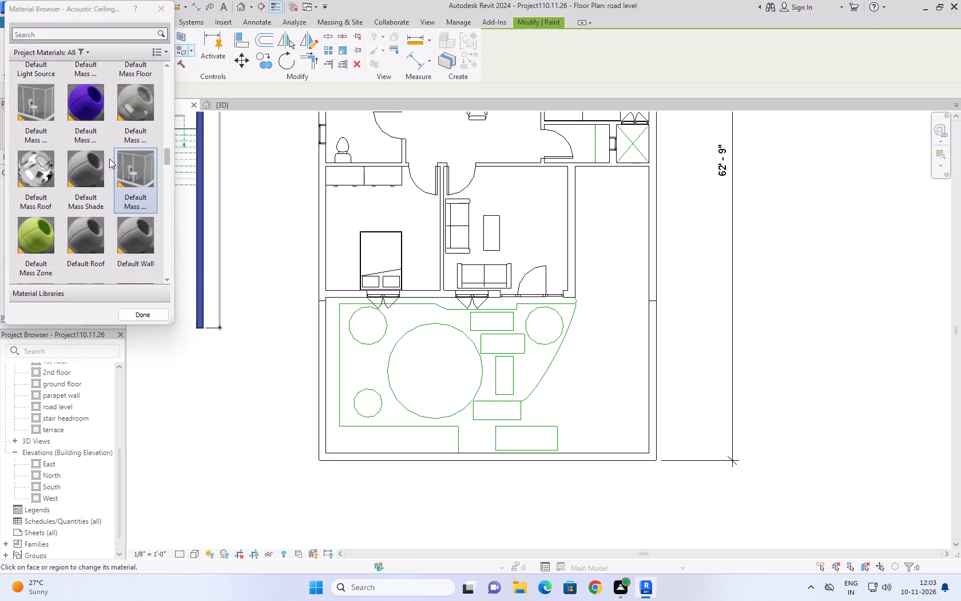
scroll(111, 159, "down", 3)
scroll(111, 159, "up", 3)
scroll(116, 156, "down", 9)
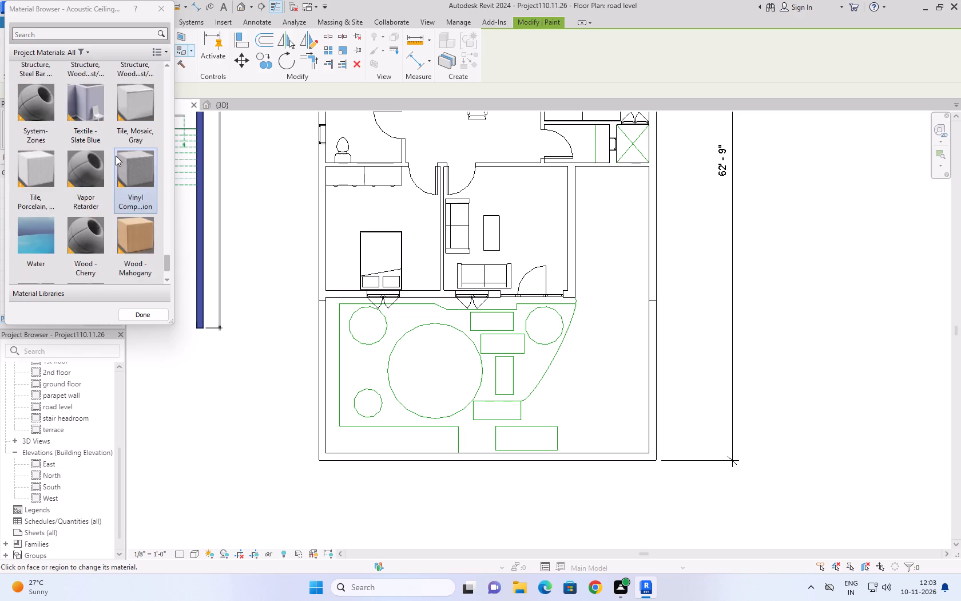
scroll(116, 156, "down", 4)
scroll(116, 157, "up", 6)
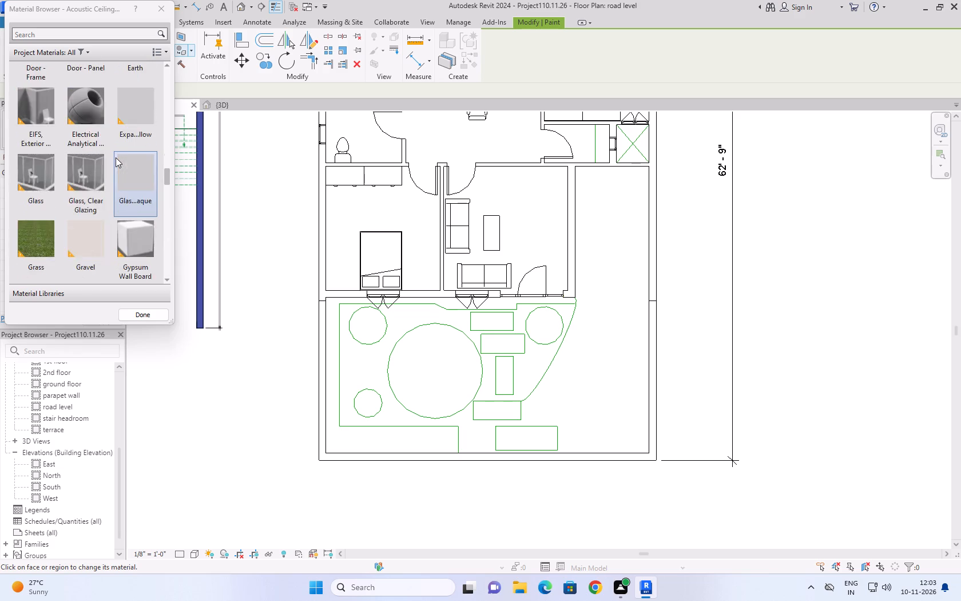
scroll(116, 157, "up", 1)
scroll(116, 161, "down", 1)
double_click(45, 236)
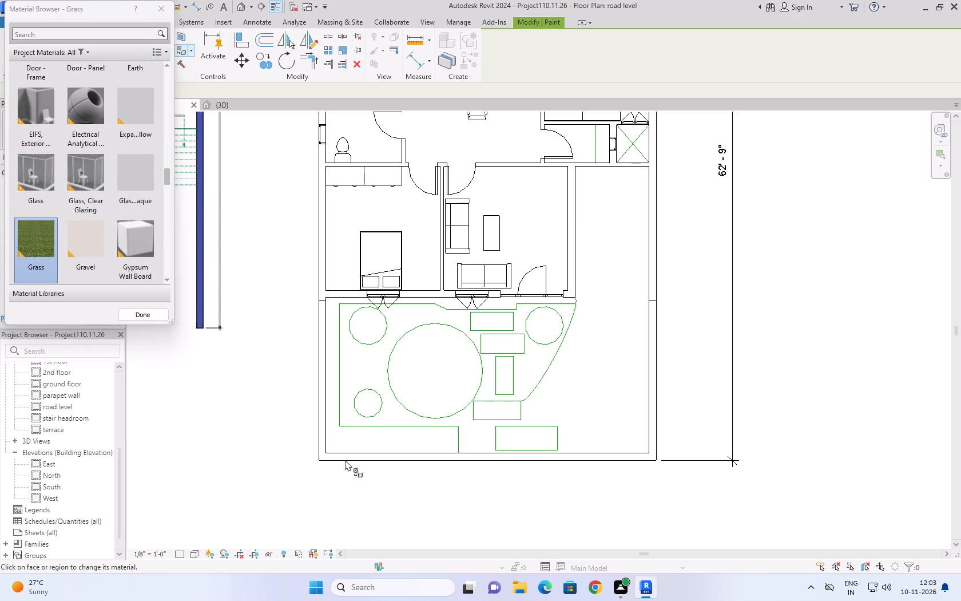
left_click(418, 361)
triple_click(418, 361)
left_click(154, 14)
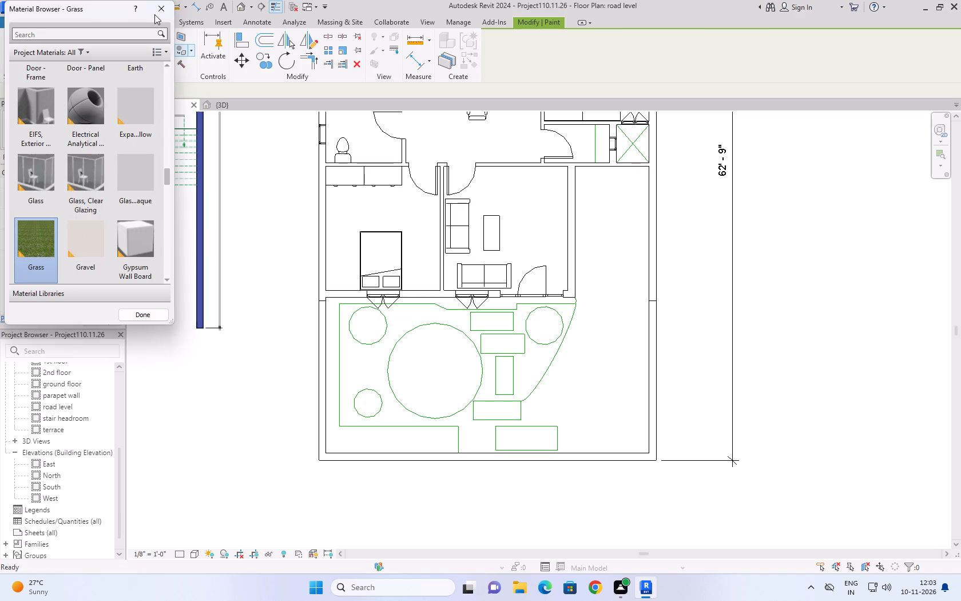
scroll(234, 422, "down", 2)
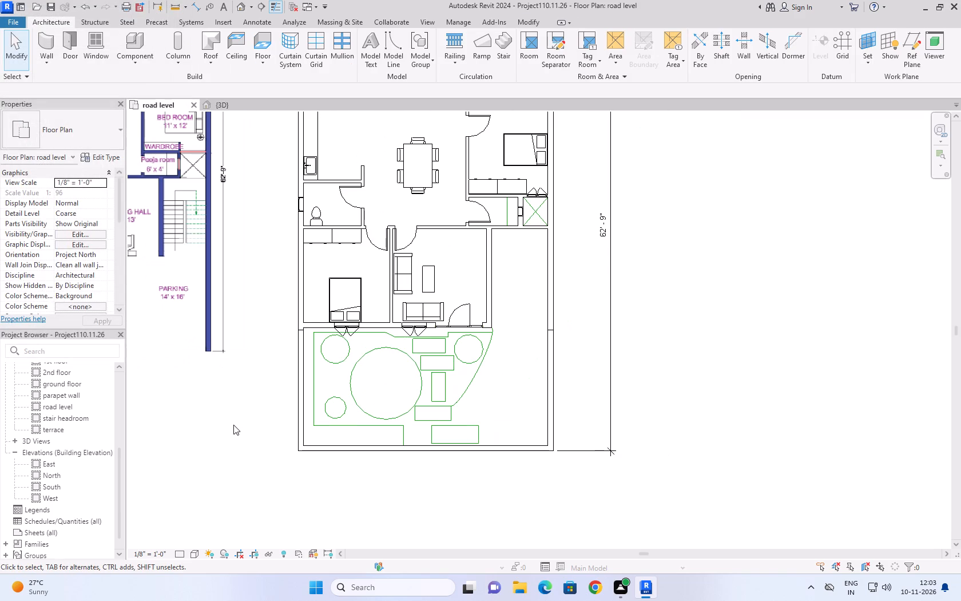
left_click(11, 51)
Start a Generic - 12" floor boundary sketch on the road level using the Circle tool.
middle_click_drag(685, 317, 652, 361)
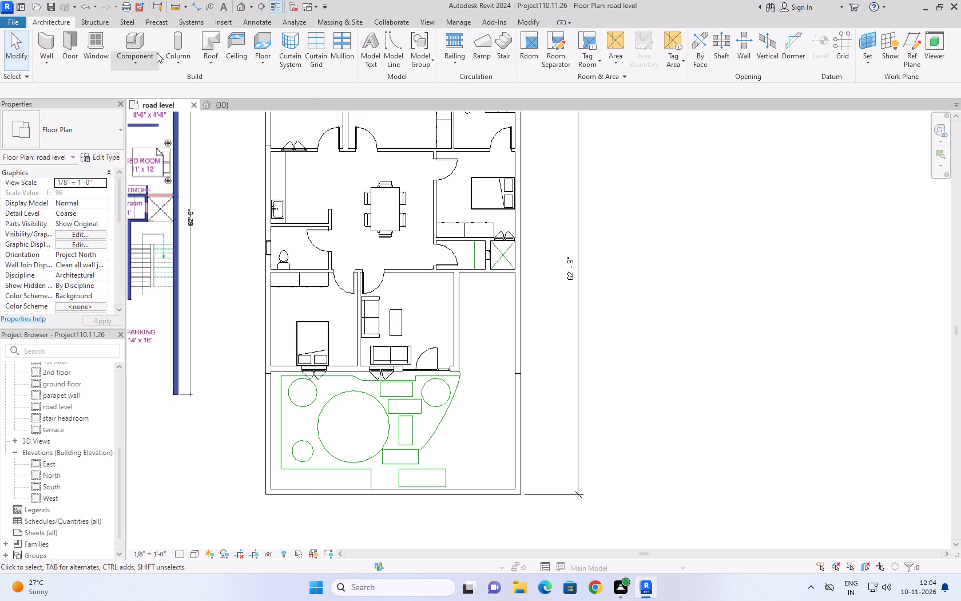
left_click(217, 64)
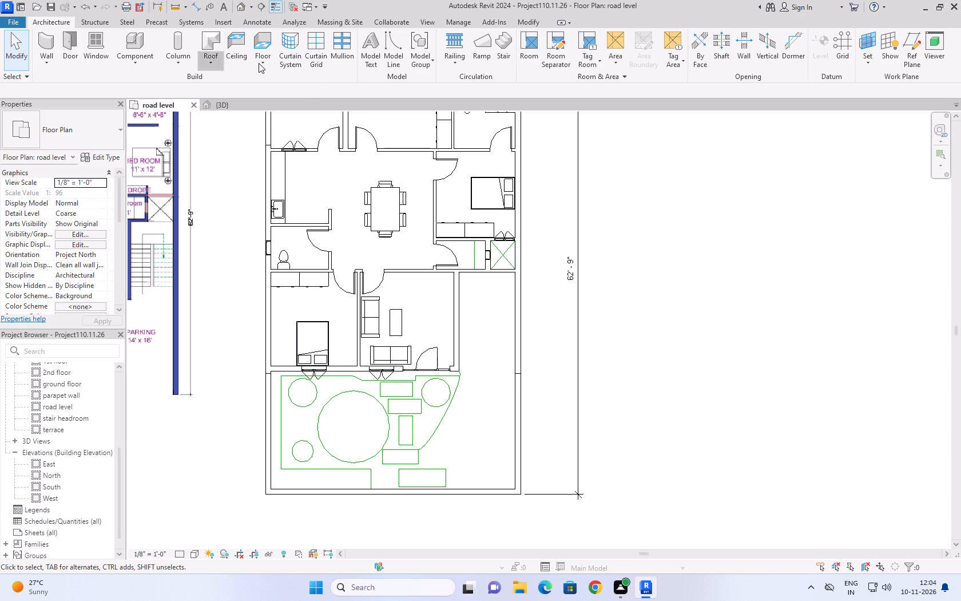
triple_click(259, 63)
left_click(279, 85)
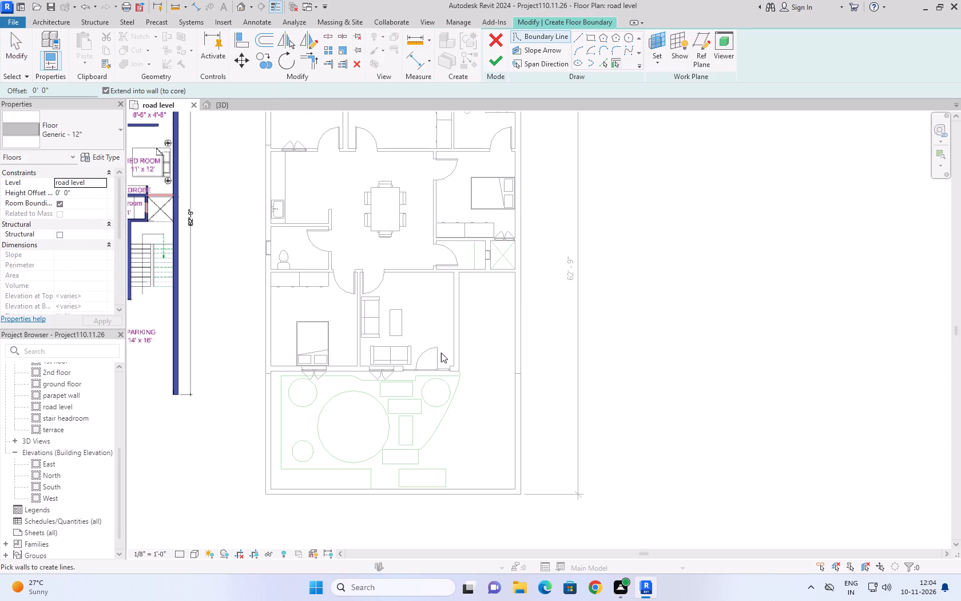
left_click(623, 36)
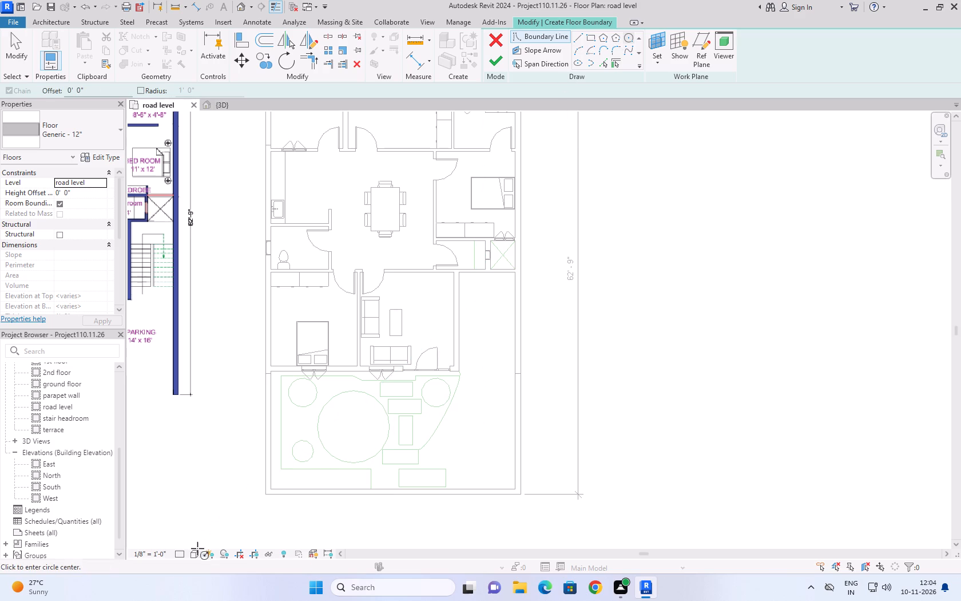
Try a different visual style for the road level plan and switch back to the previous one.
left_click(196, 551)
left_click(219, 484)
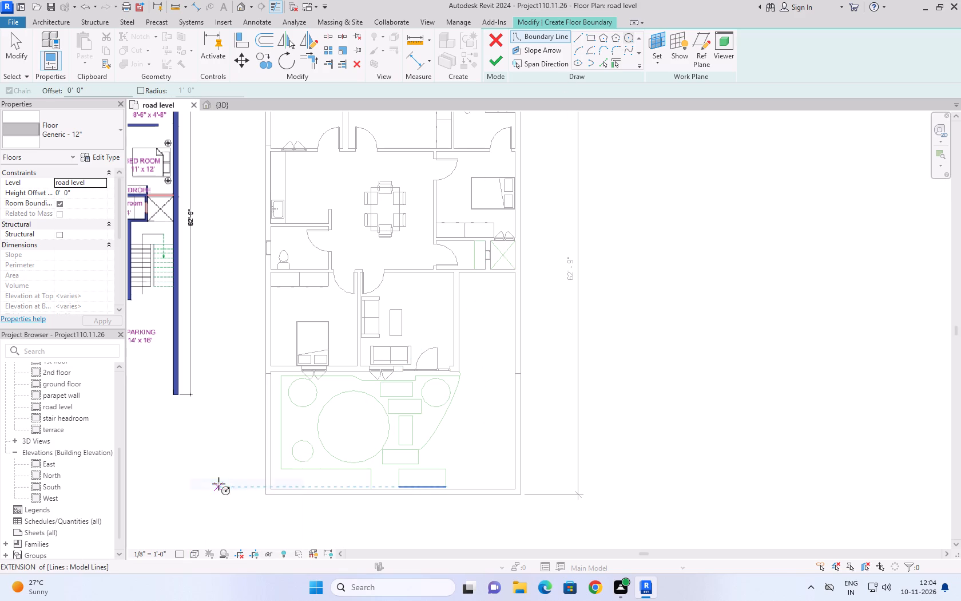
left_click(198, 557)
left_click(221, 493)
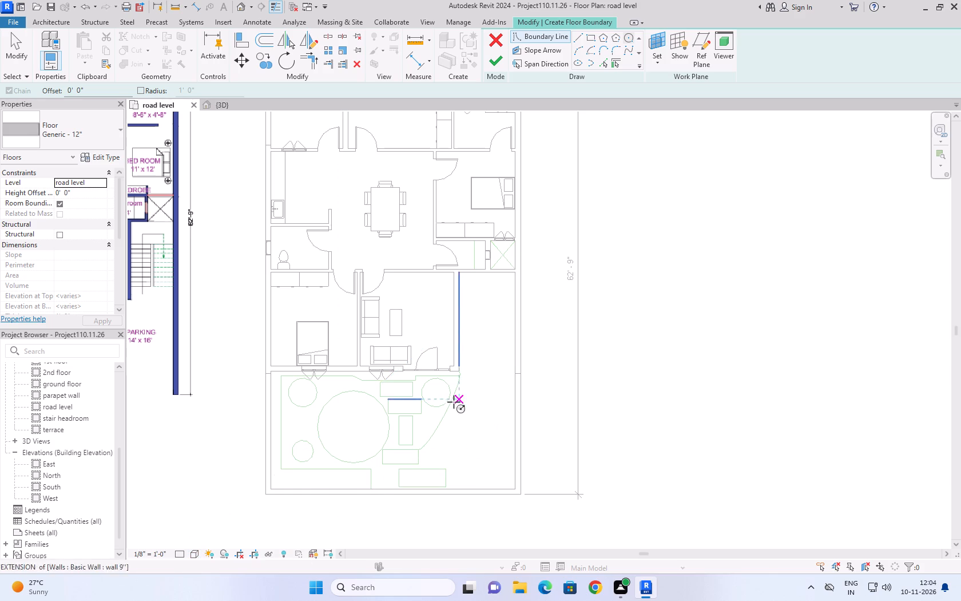
Create a circular Generic - 12" floor with a 2' radius over the garden circle nearest the entrance door.
scroll(431, 390, "up", 8)
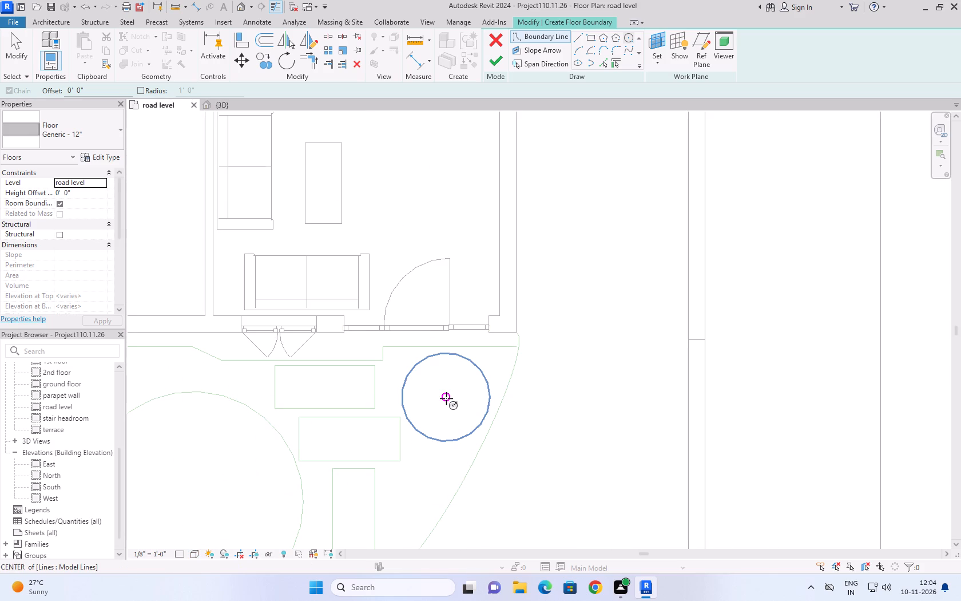
left_click(446, 398)
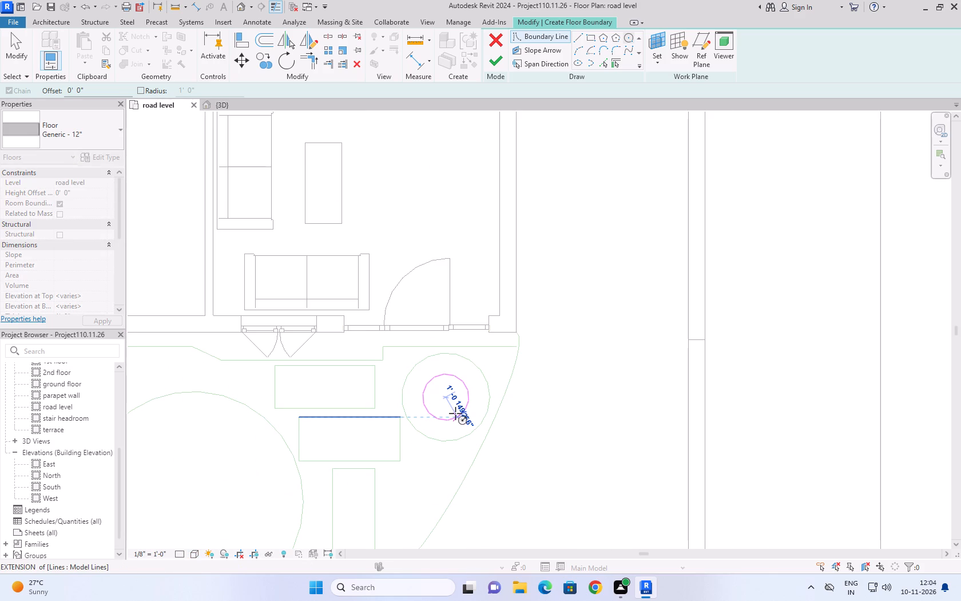
type("2'")
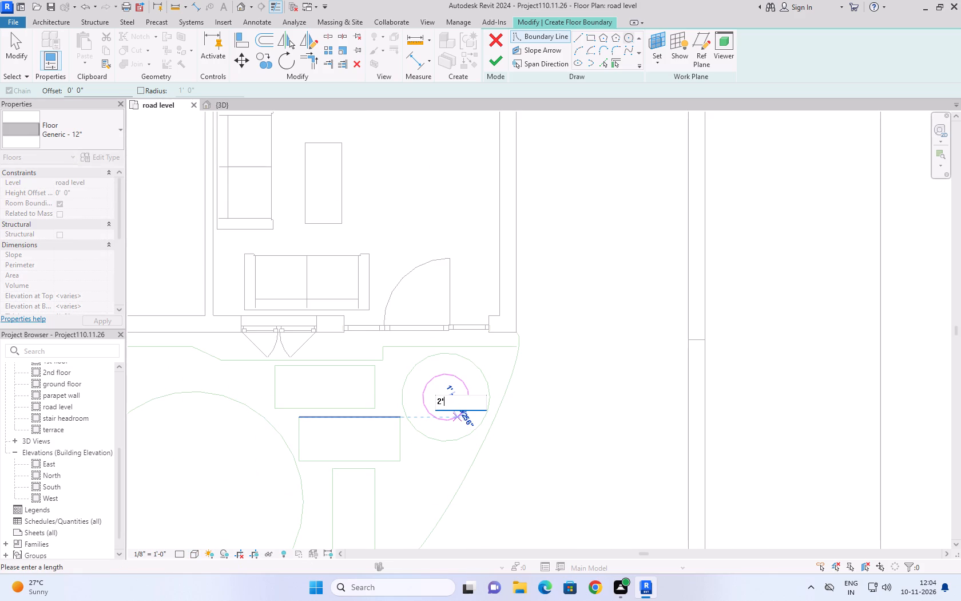
key("Return")
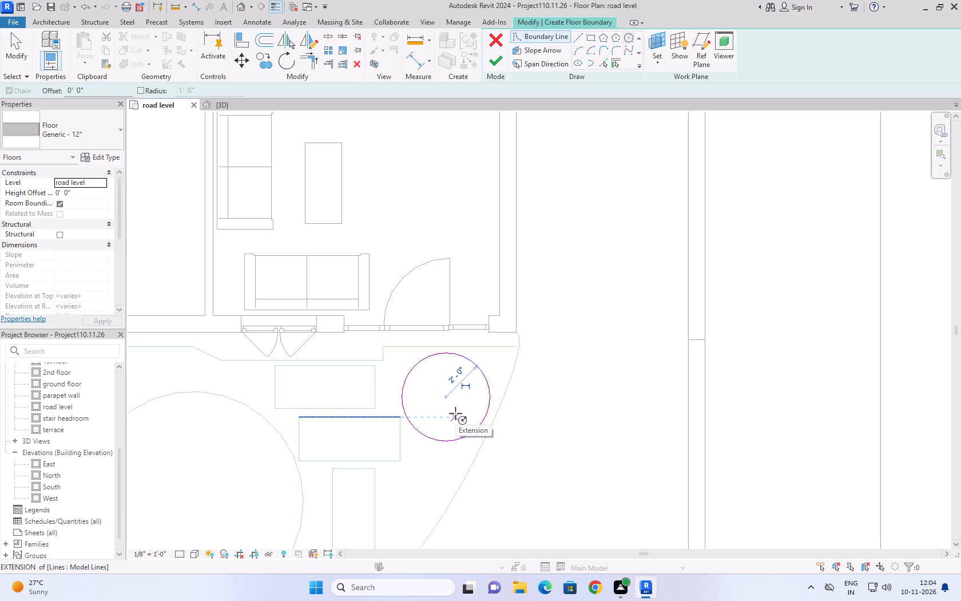
left_click(500, 62)
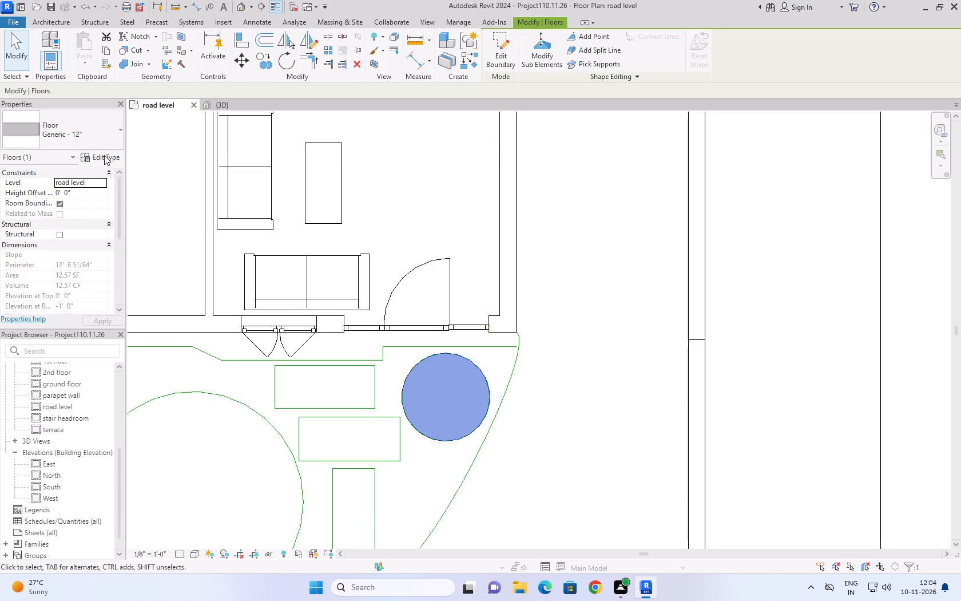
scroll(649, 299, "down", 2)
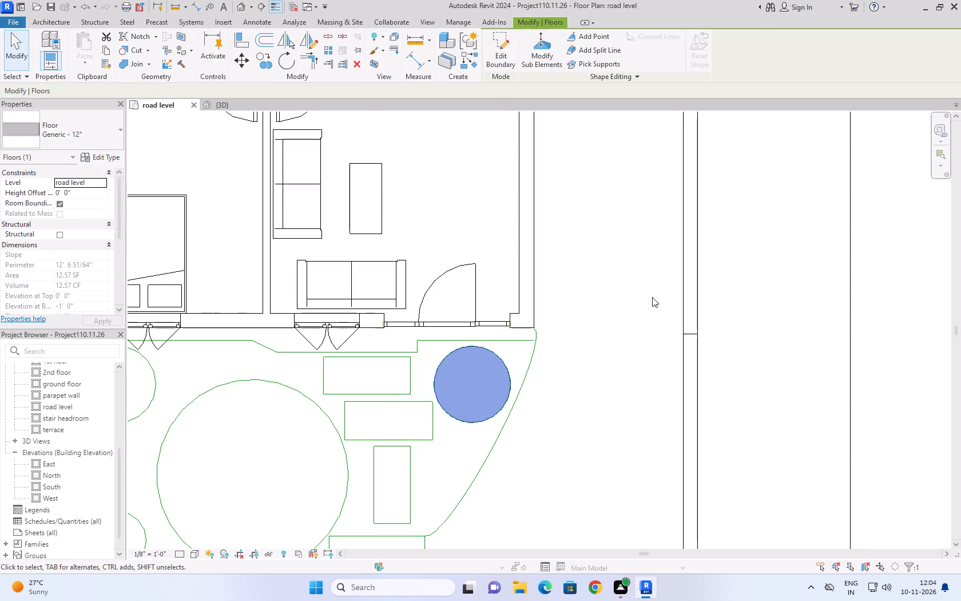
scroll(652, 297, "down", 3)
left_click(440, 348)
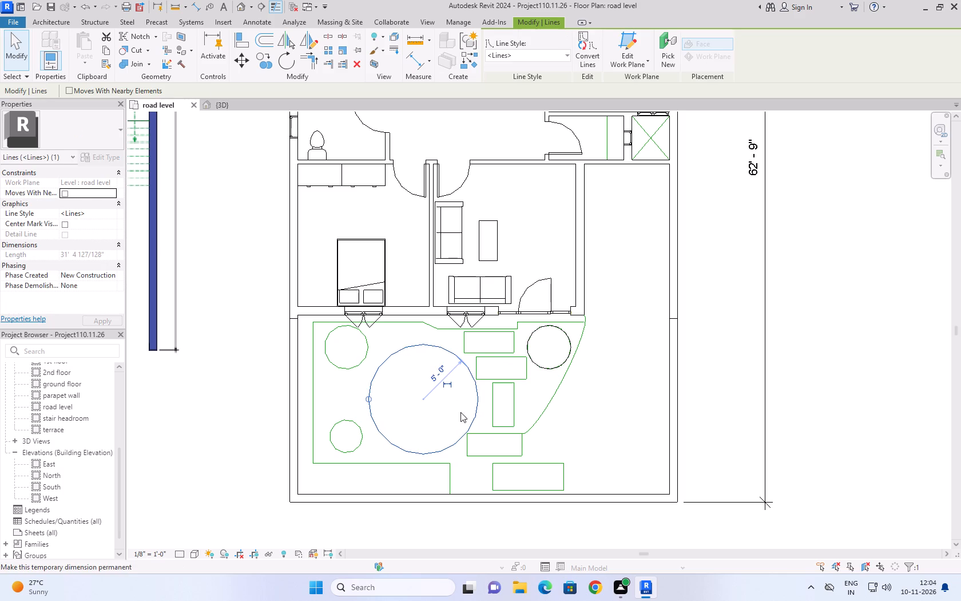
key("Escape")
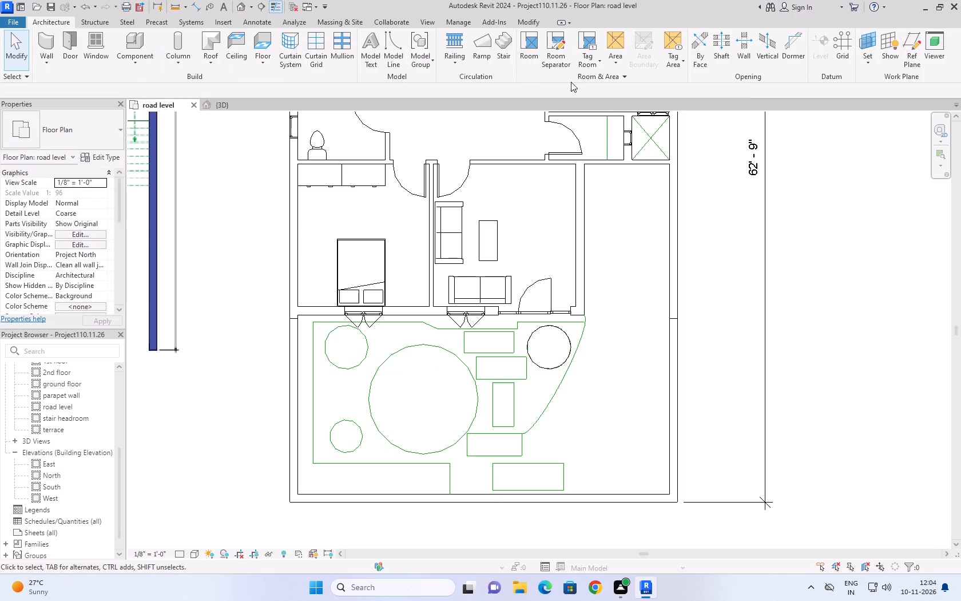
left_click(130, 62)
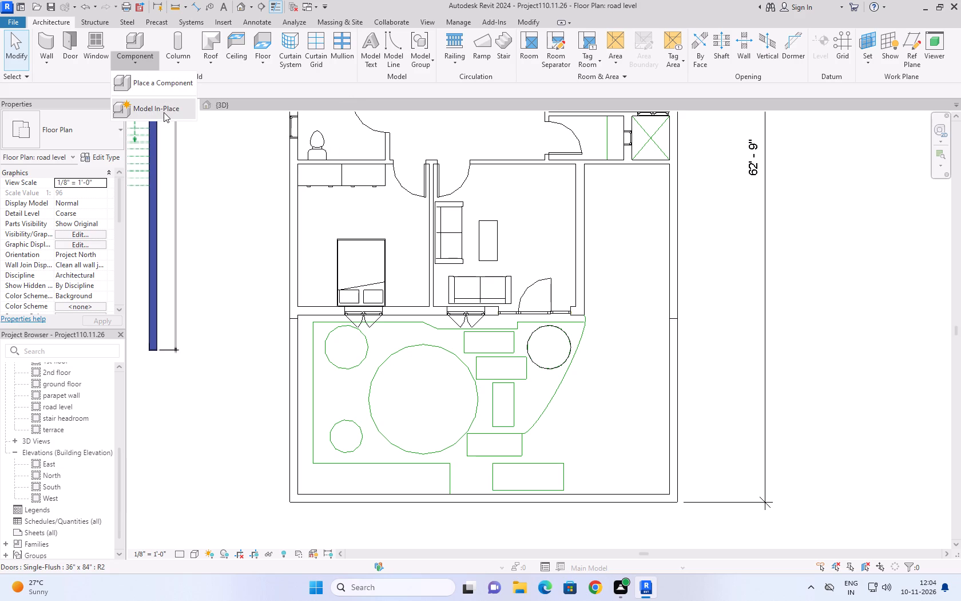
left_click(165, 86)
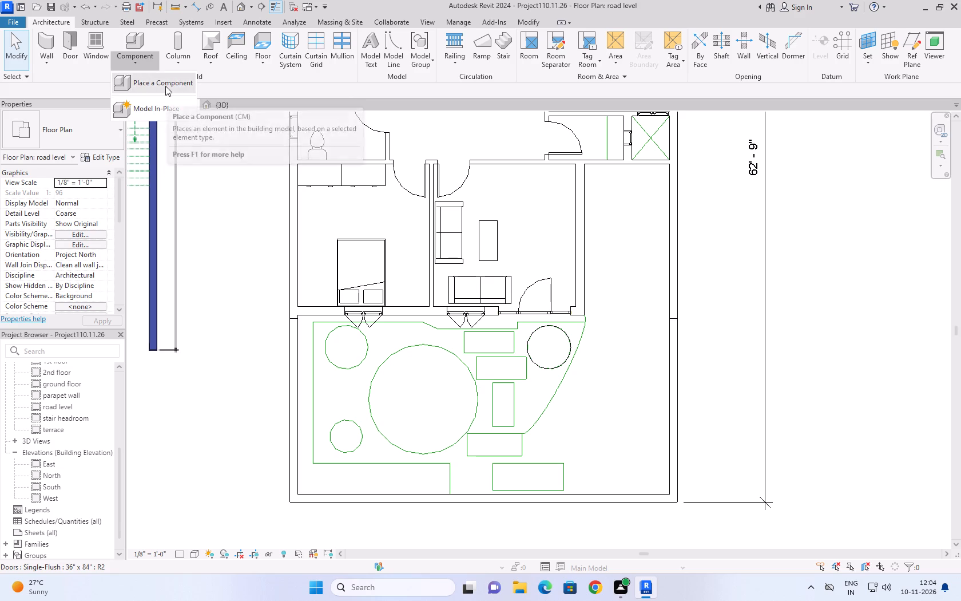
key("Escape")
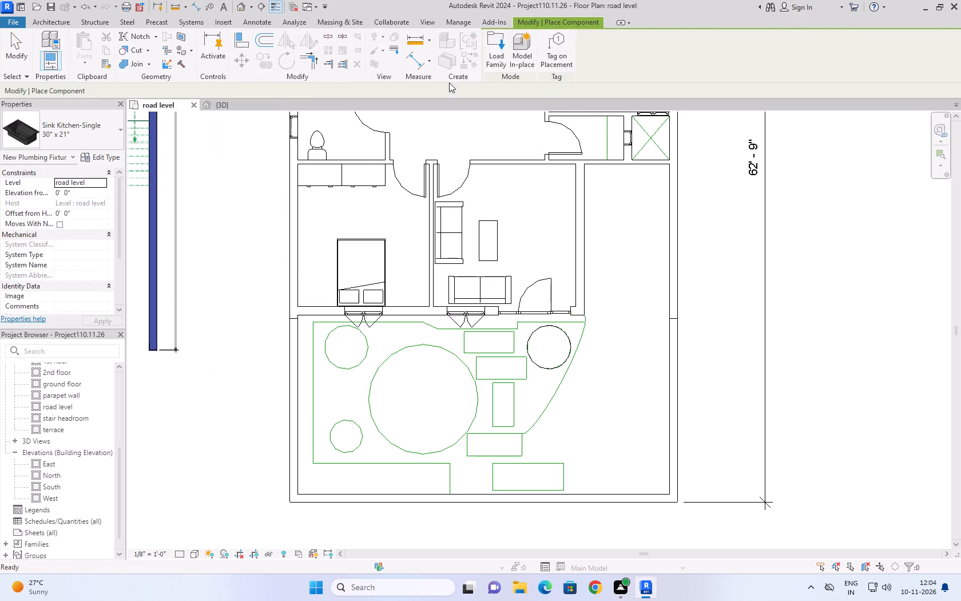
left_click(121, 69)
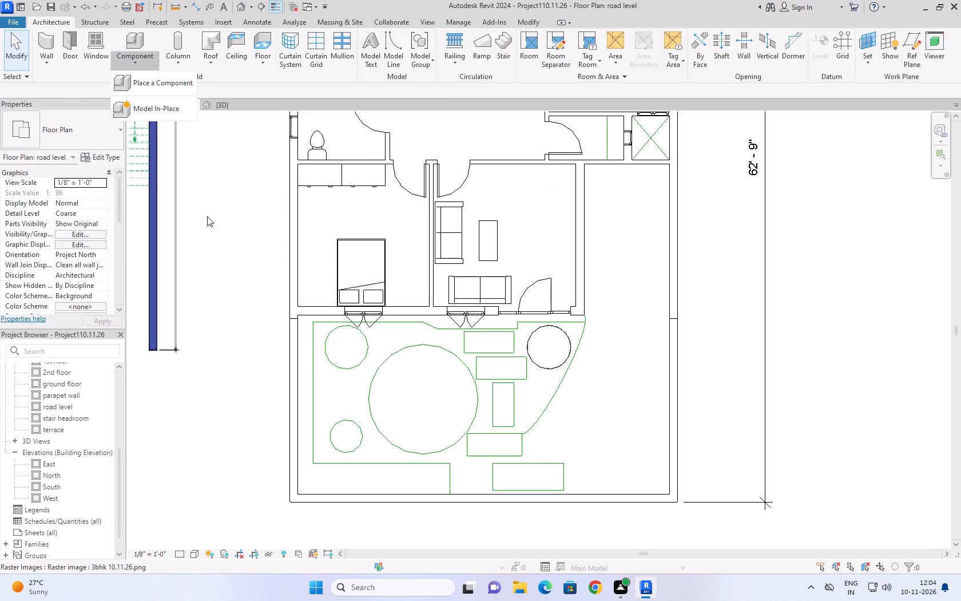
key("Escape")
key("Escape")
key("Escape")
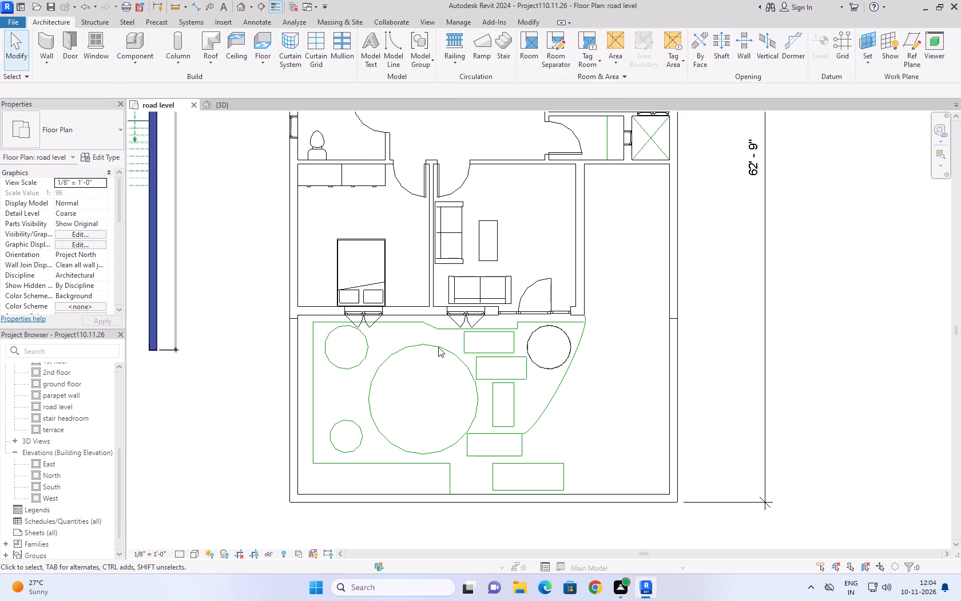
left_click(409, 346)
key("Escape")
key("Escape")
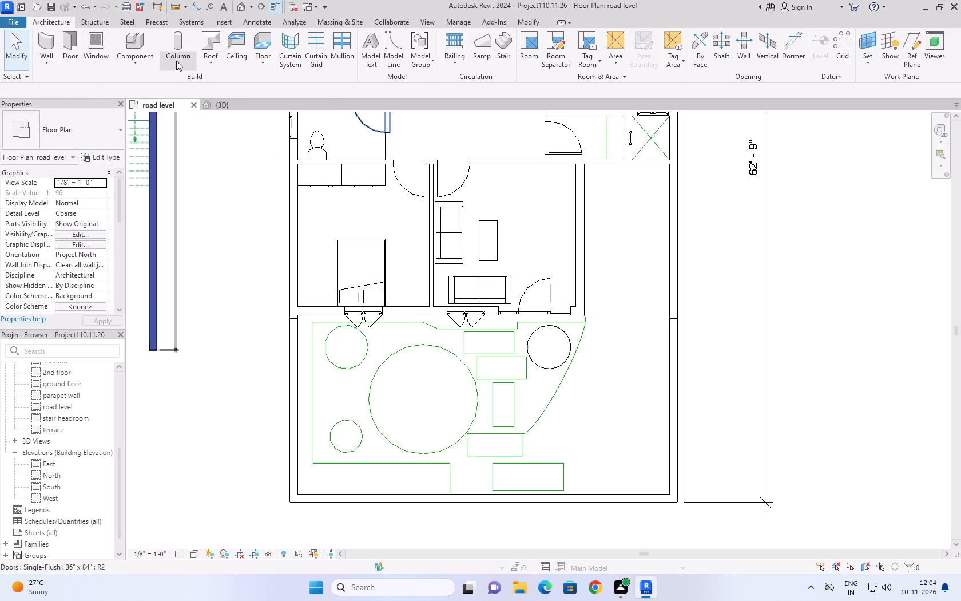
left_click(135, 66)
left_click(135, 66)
Create a circular Generic - 12" floor with a 5' radius over the large circle in the front garden.
left_click(261, 63)
left_click(271, 81)
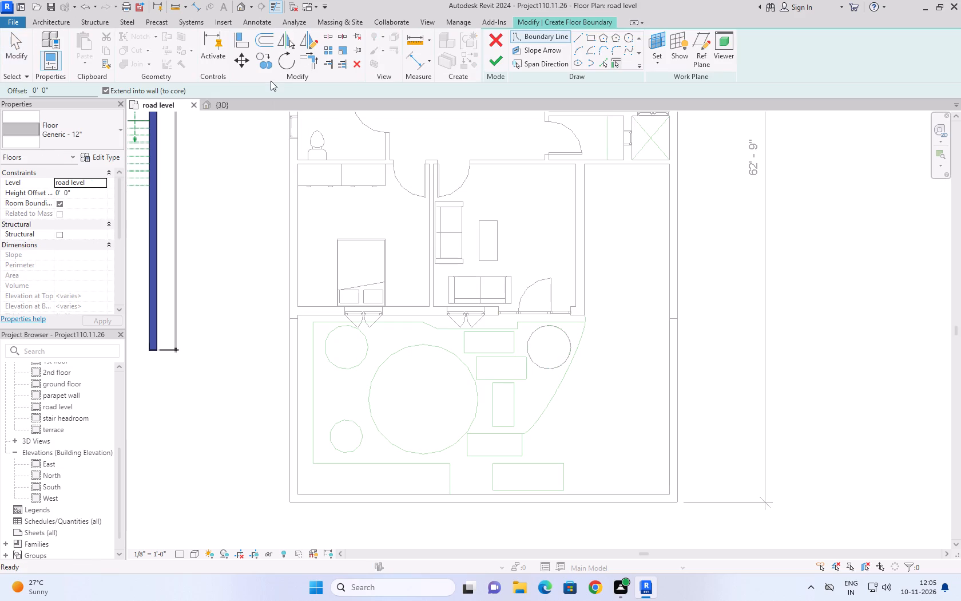
left_click(625, 37)
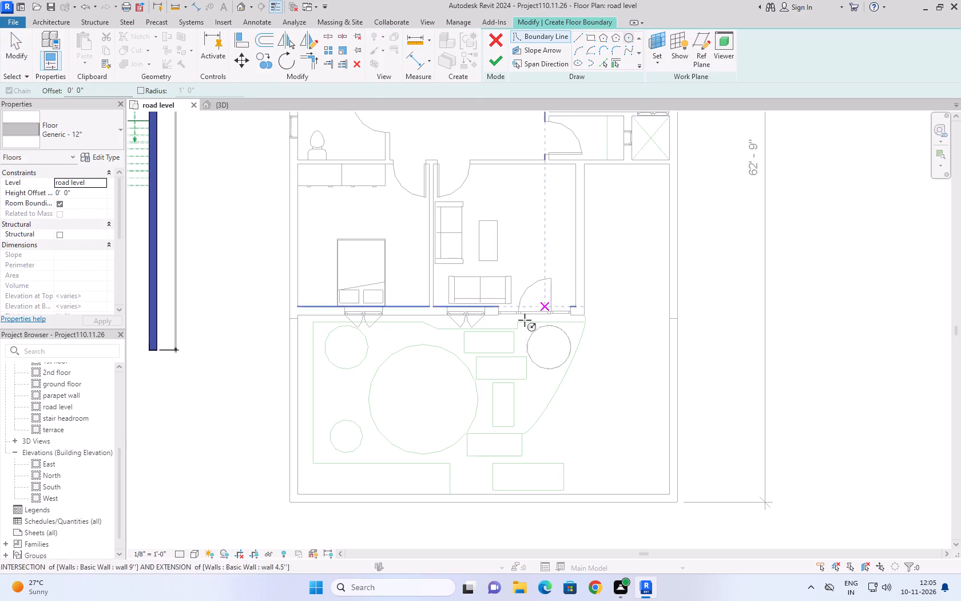
left_click(423, 400)
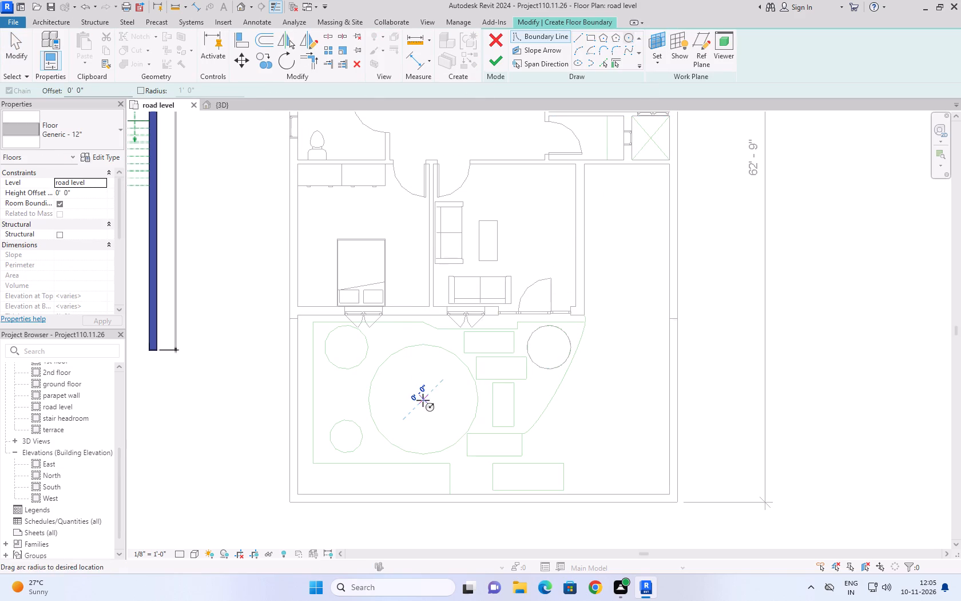
type("5'")
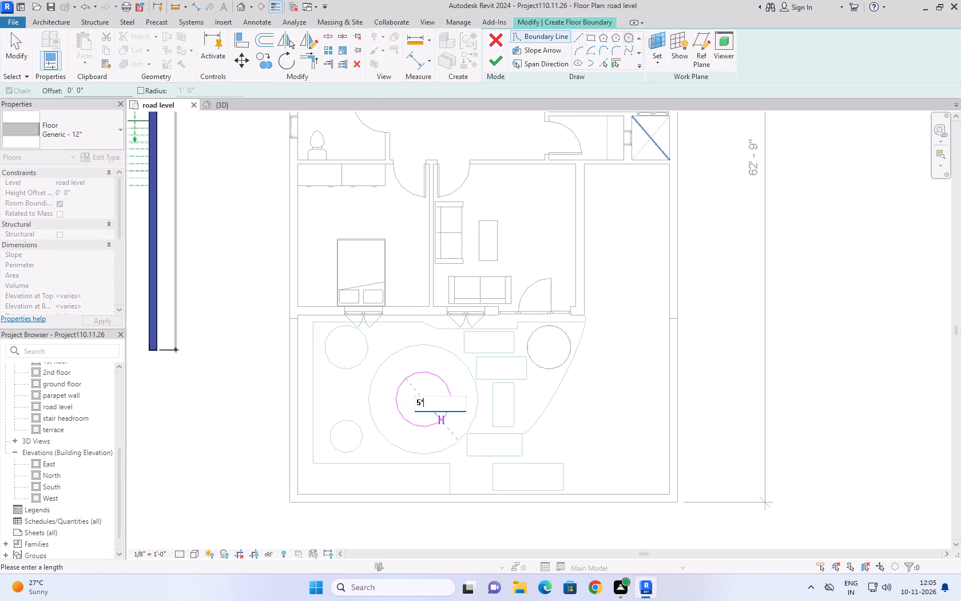
key("Return")
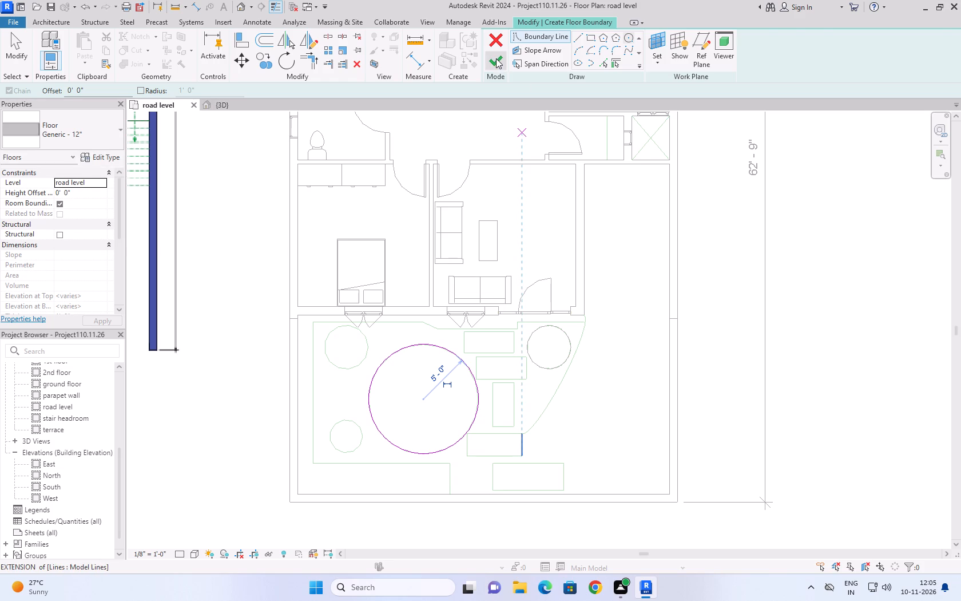
left_click(496, 58)
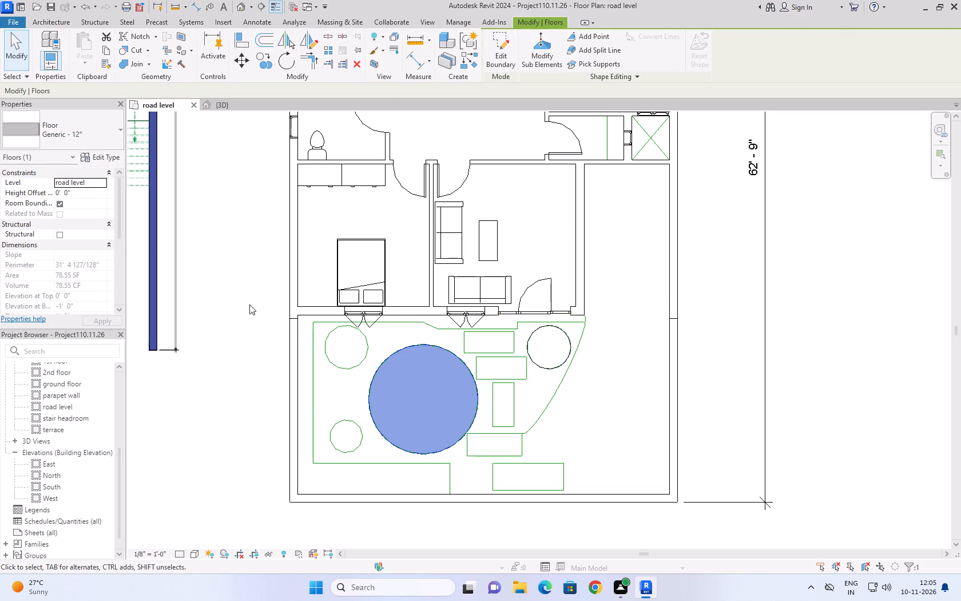
left_click(246, 270)
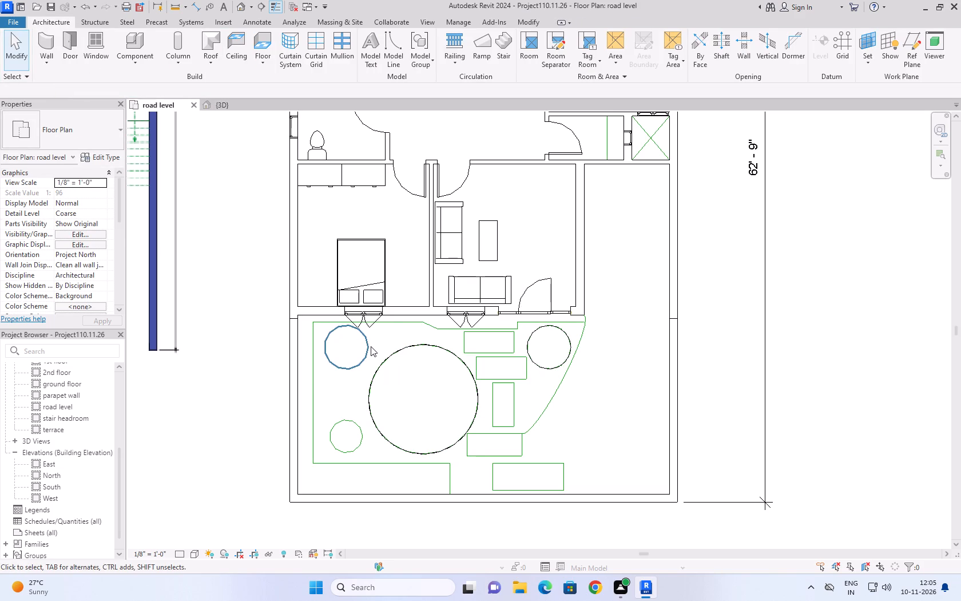
Create a circular Generic - 12" floor with a 2' radius over the garden circle outside the front bedroom window.
left_click(365, 349)
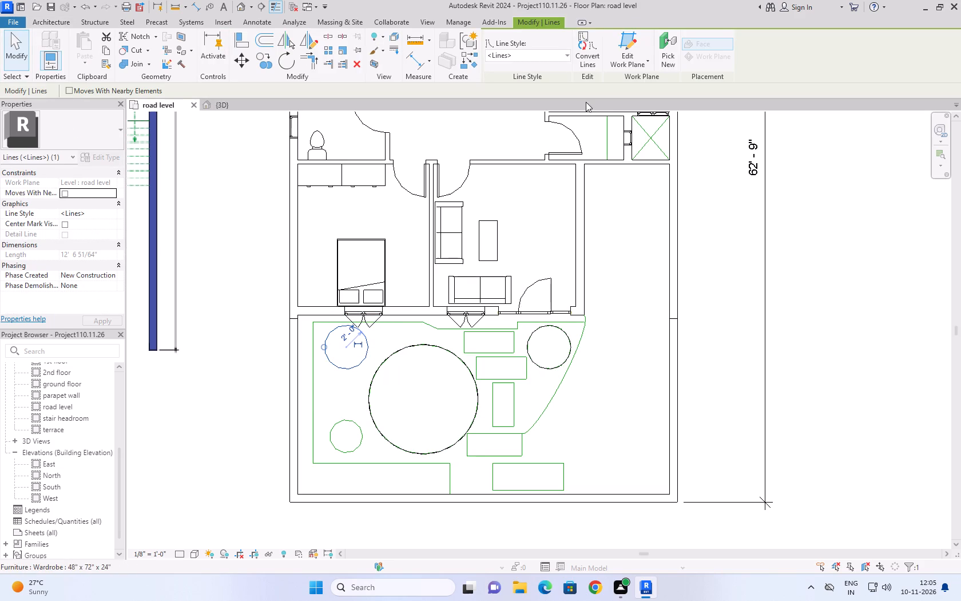
key("Escape")
left_click(150, 64)
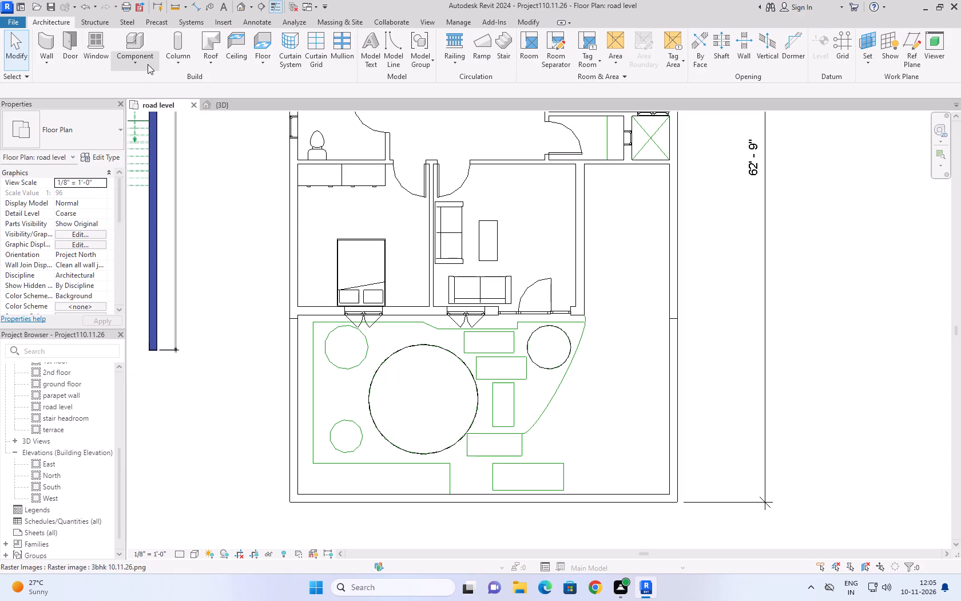
key("Escape")
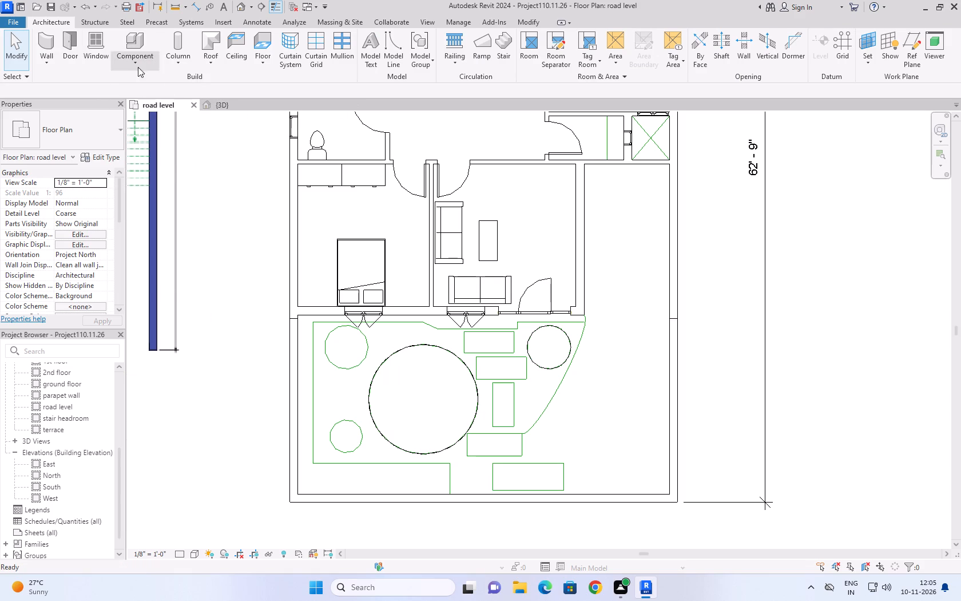
left_click(257, 63)
left_click(267, 81)
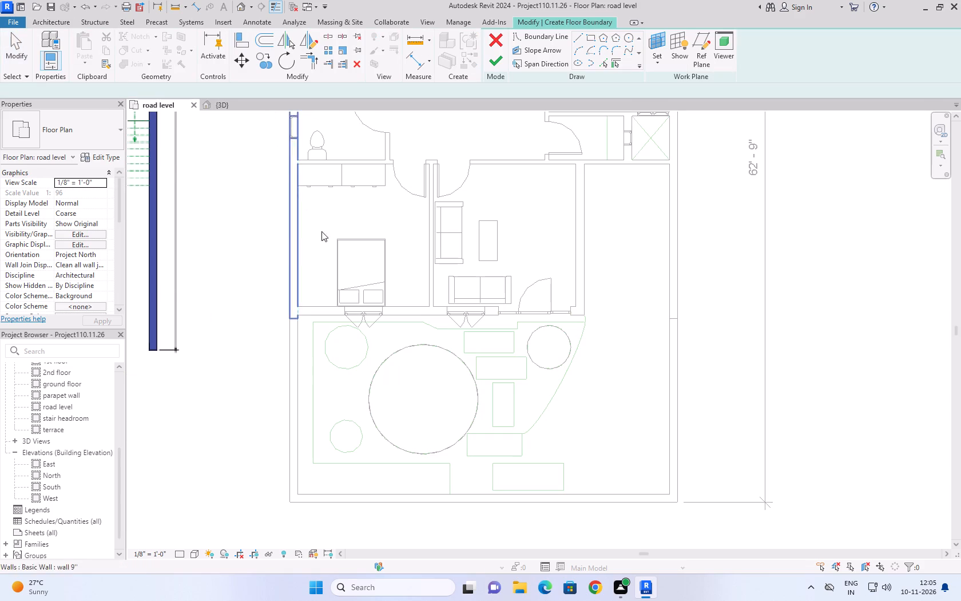
left_click(629, 38)
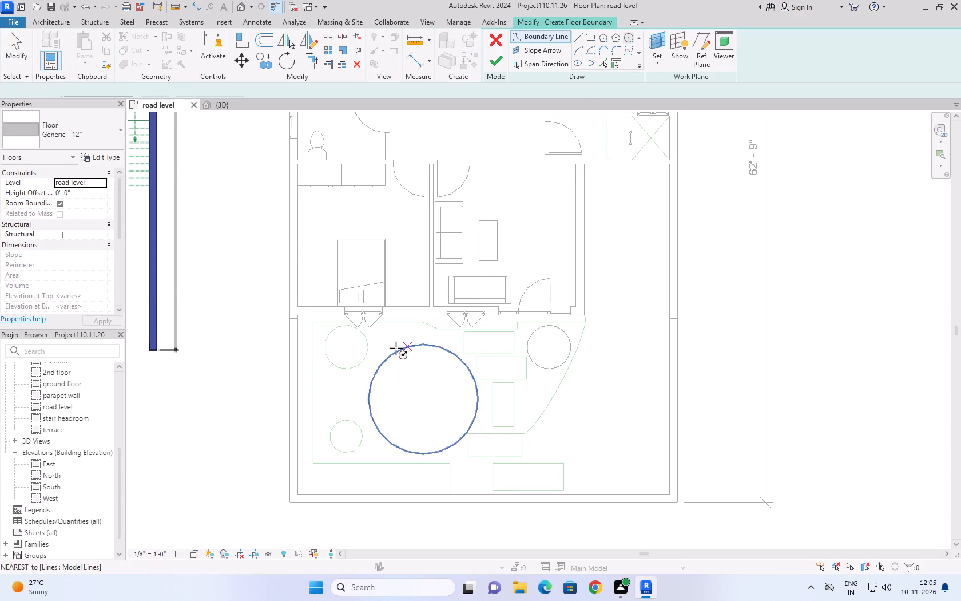
left_click(344, 345)
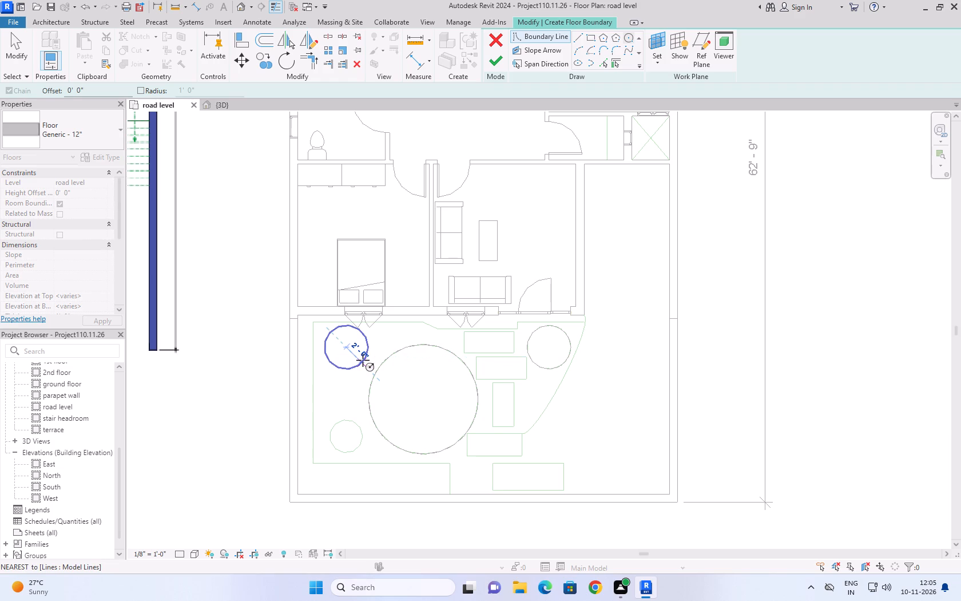
left_click(363, 360)
key("Escape")
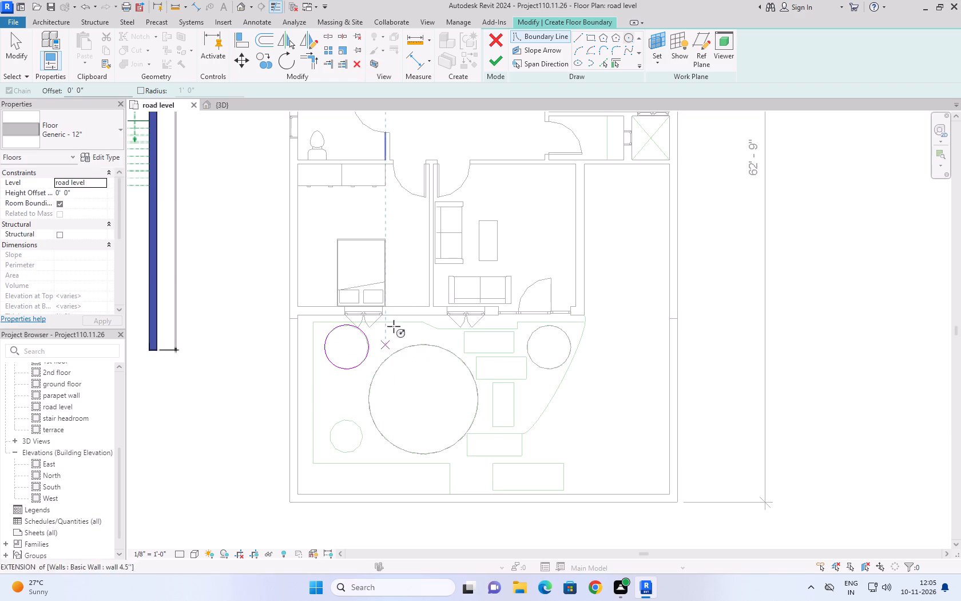
left_click(498, 56)
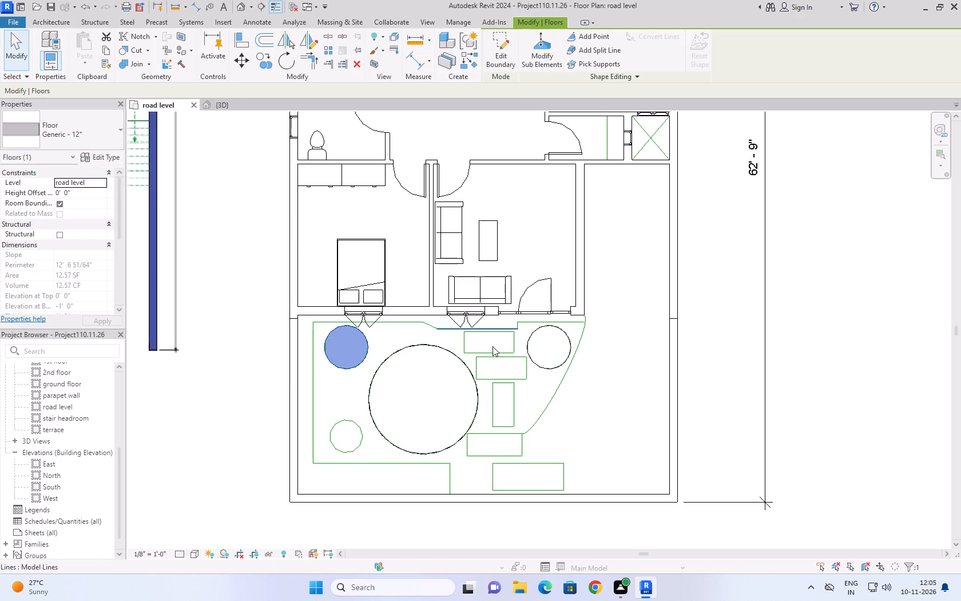
left_click(237, 282)
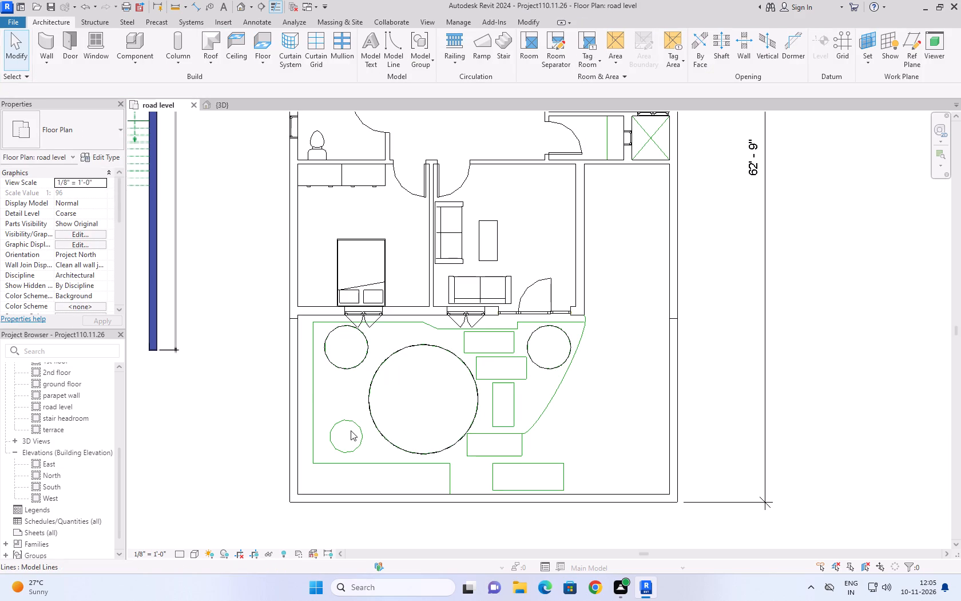
Create a circular Generic - 12" floor with a 1'-6" radius over the remaining small circle in the front garden.
left_click(354, 422)
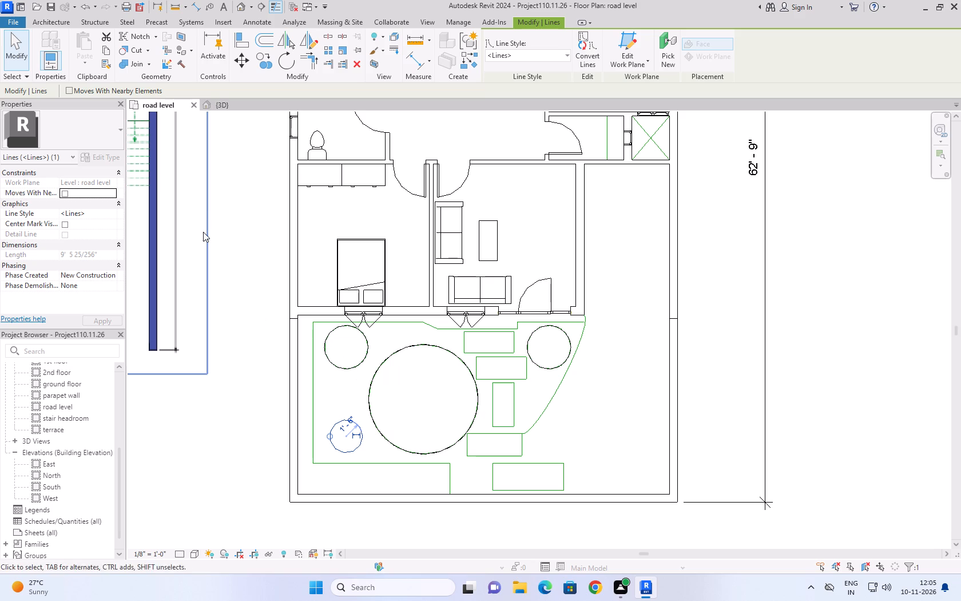
left_click(237, 207)
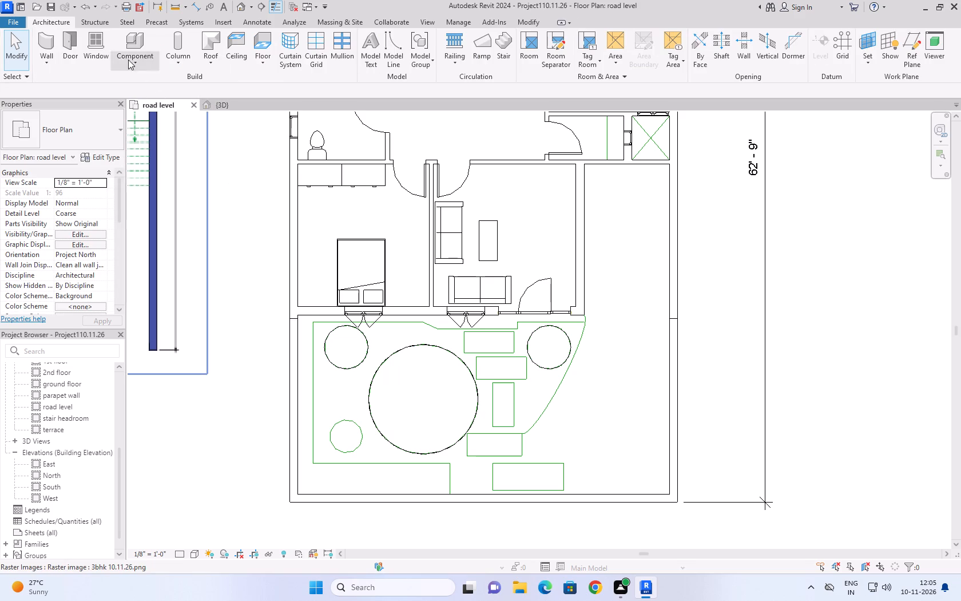
left_click(264, 60)
left_click(273, 81)
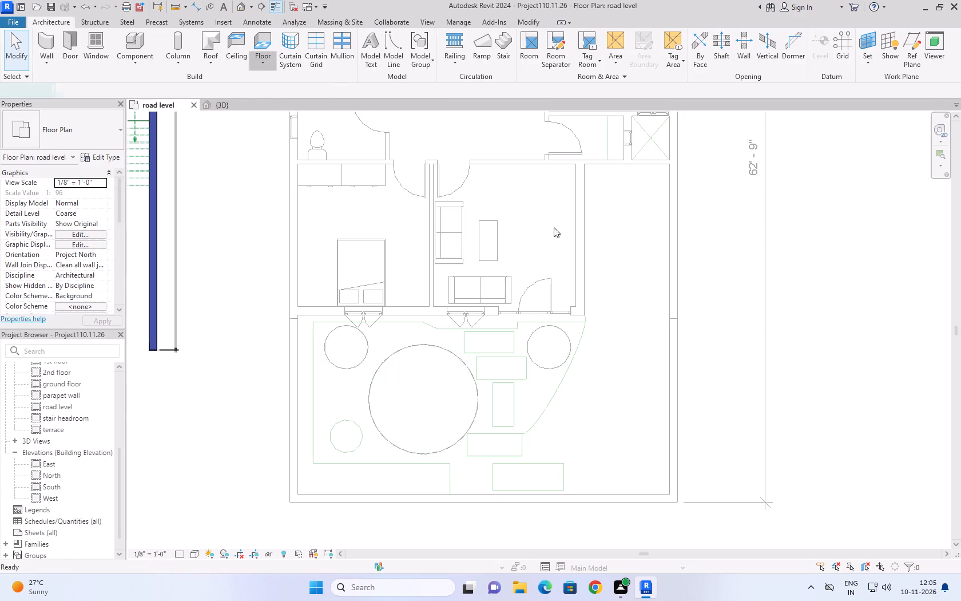
left_click(630, 36)
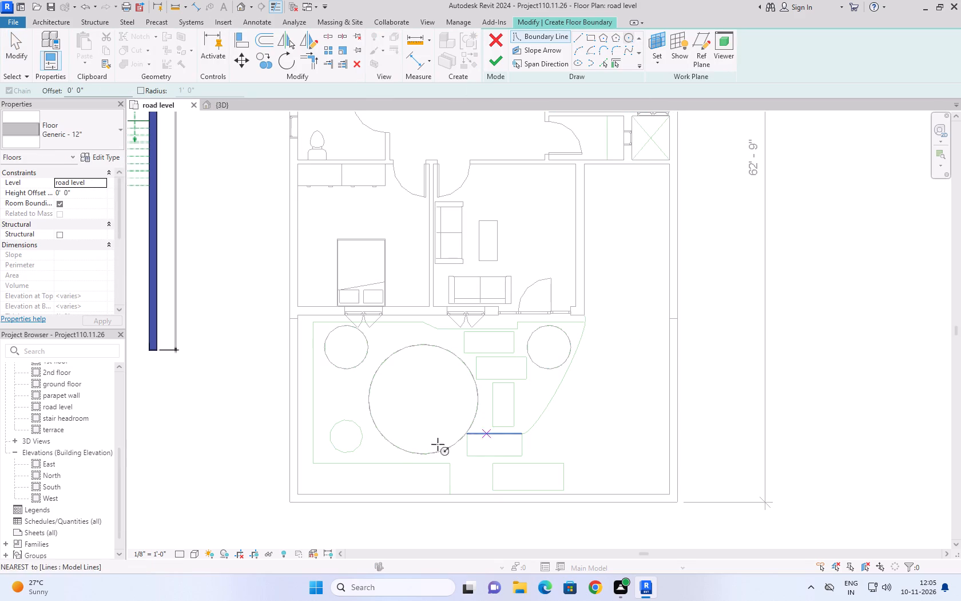
left_click(345, 438)
left_click(358, 445)
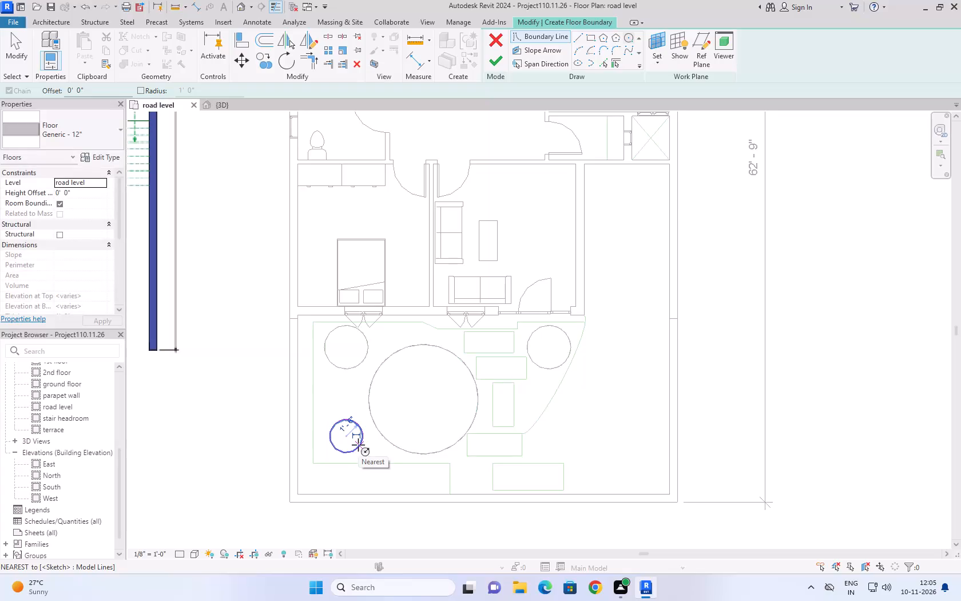
key("Escape")
key("Escape")
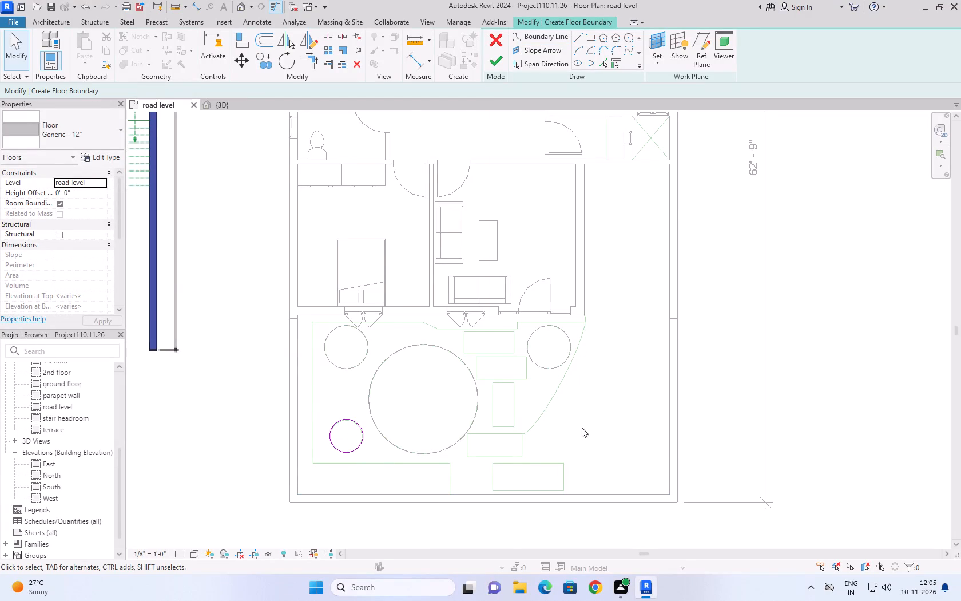
scroll(586, 414, "down", 4)
scroll(628, 491, "up", 5)
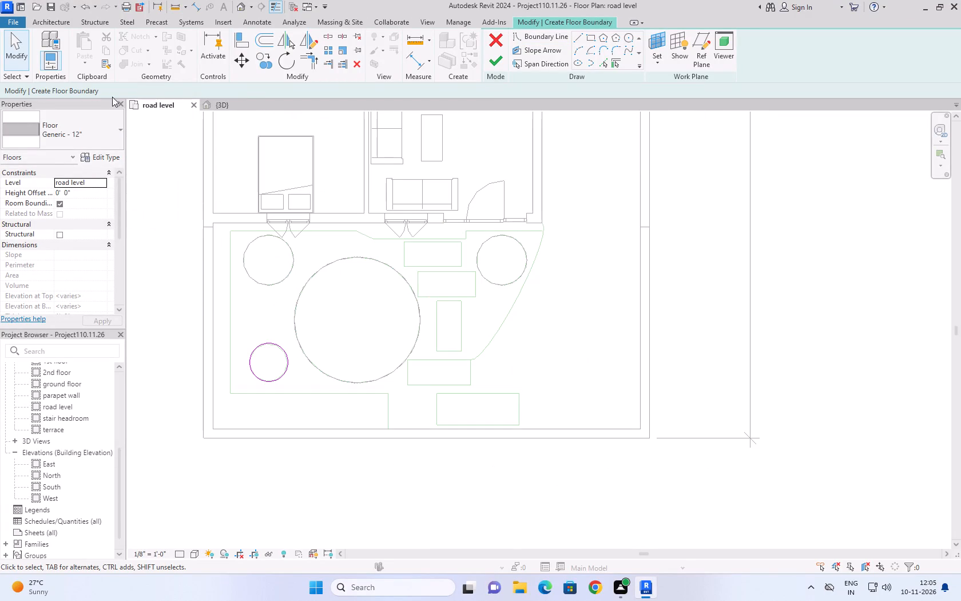
left_click(494, 60)
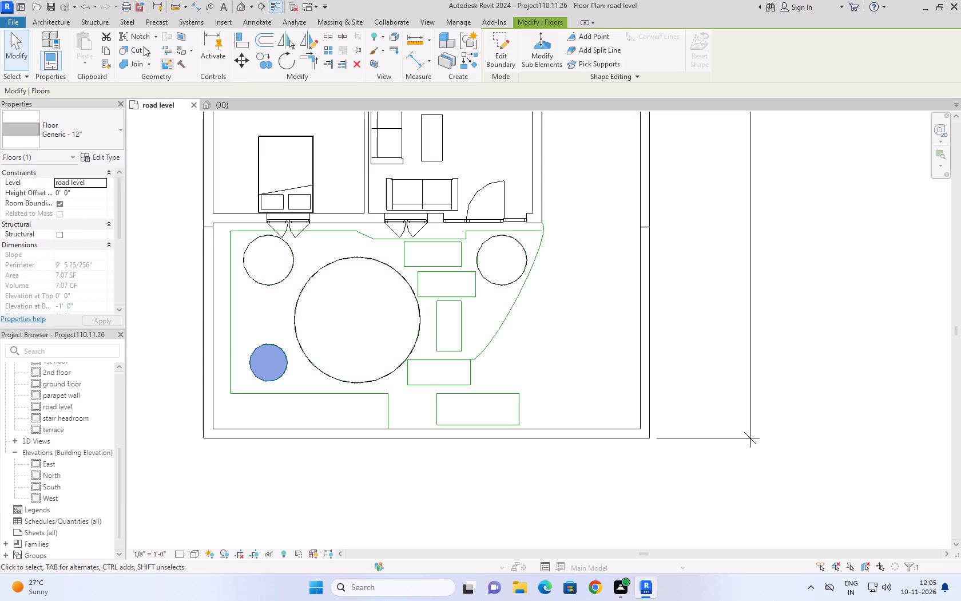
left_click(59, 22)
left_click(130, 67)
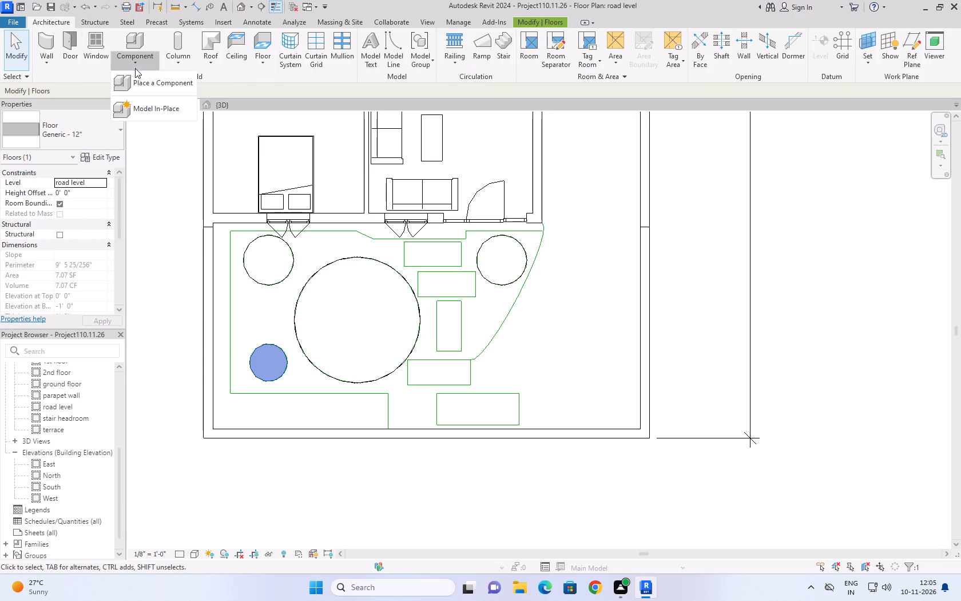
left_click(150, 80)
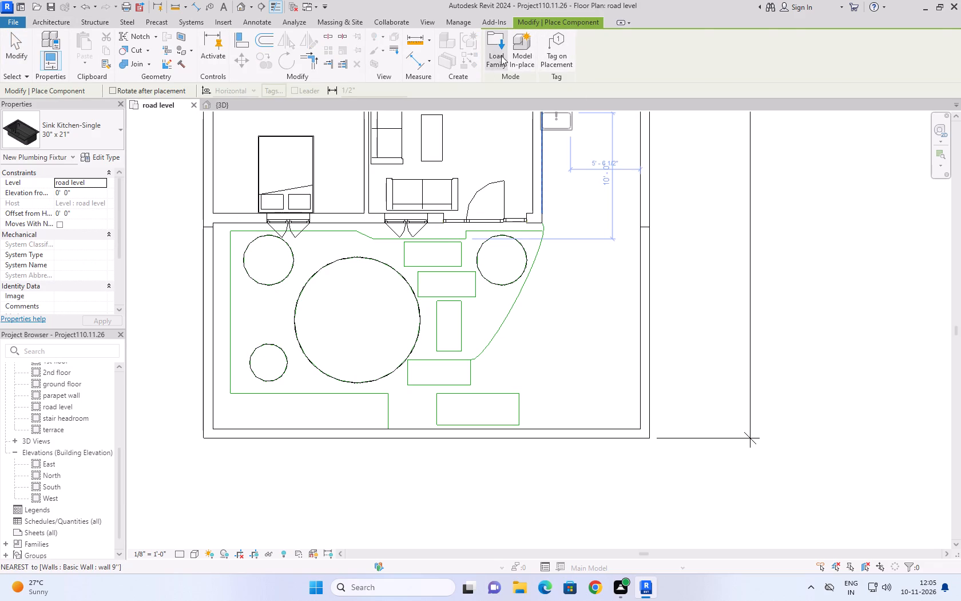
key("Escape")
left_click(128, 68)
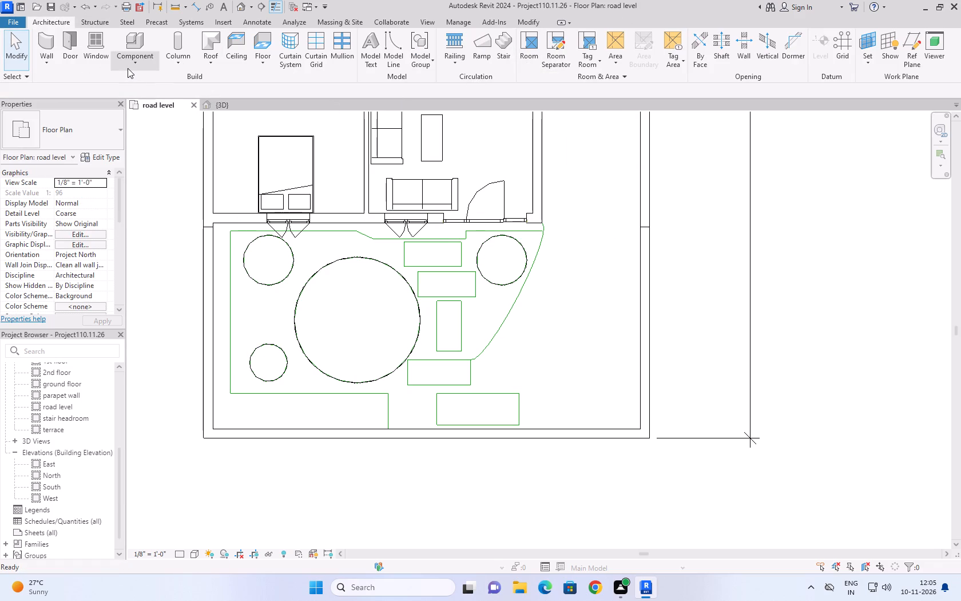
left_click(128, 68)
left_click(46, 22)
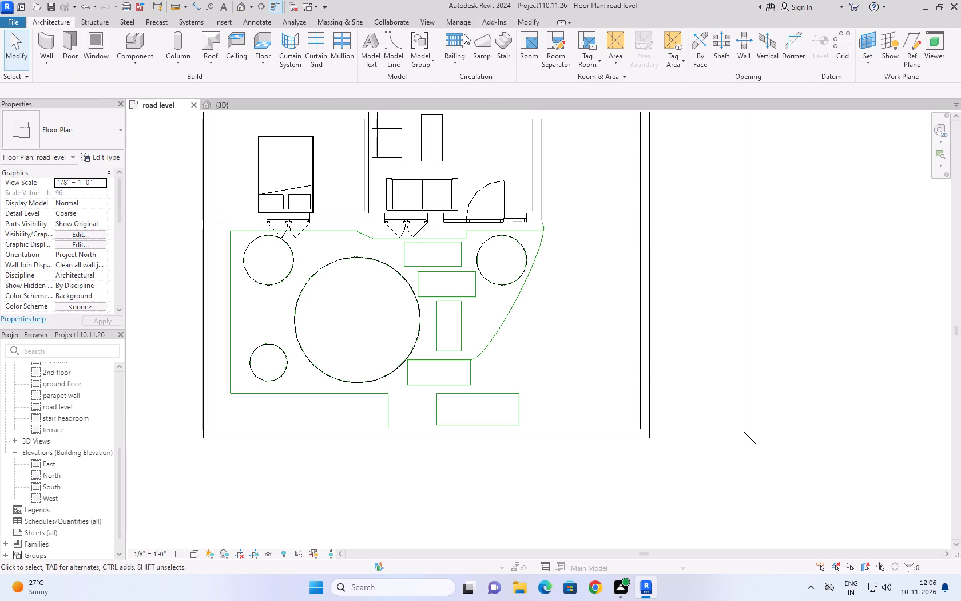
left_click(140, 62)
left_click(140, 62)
Sketch rectangular Generic - 12" floor boundaries over the three garden slabs nearest the house, about 4'-6" x 1'-11", 4'-7" x 2'-0" and 1'-11" x 4'-0".
left_click(261, 63)
left_click(270, 82)
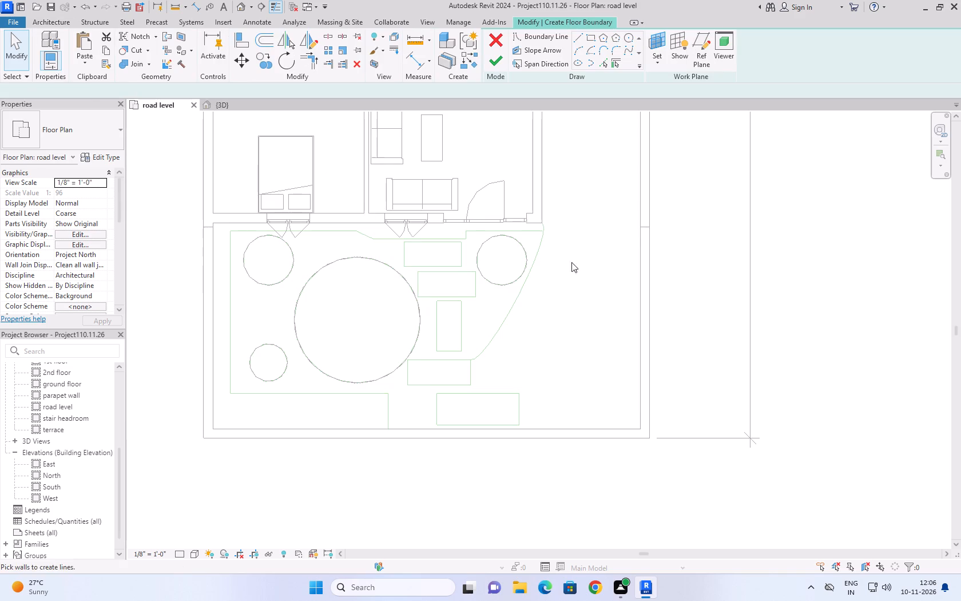
left_click(586, 36)
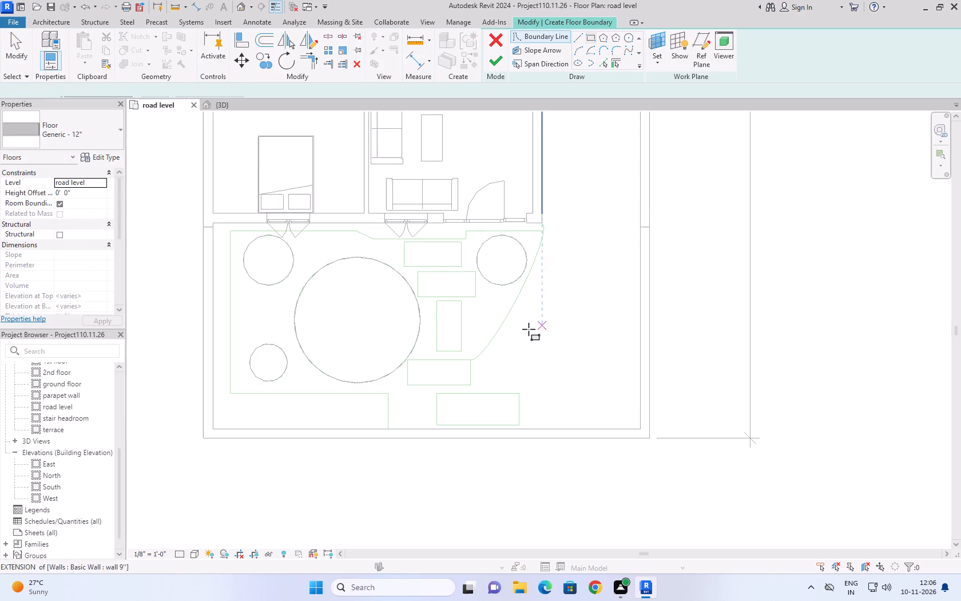
scroll(433, 280, "up", 6)
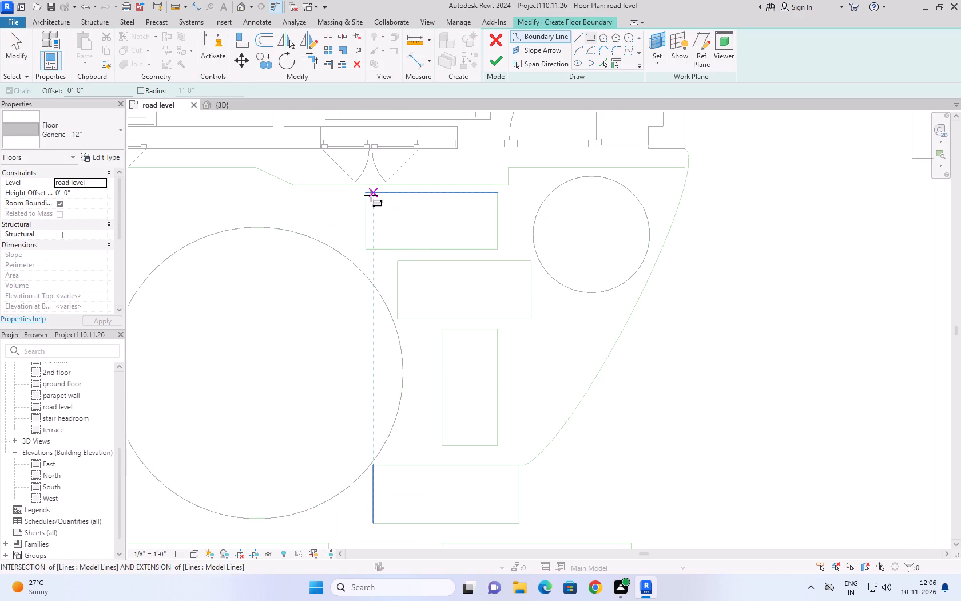
left_click(365, 192)
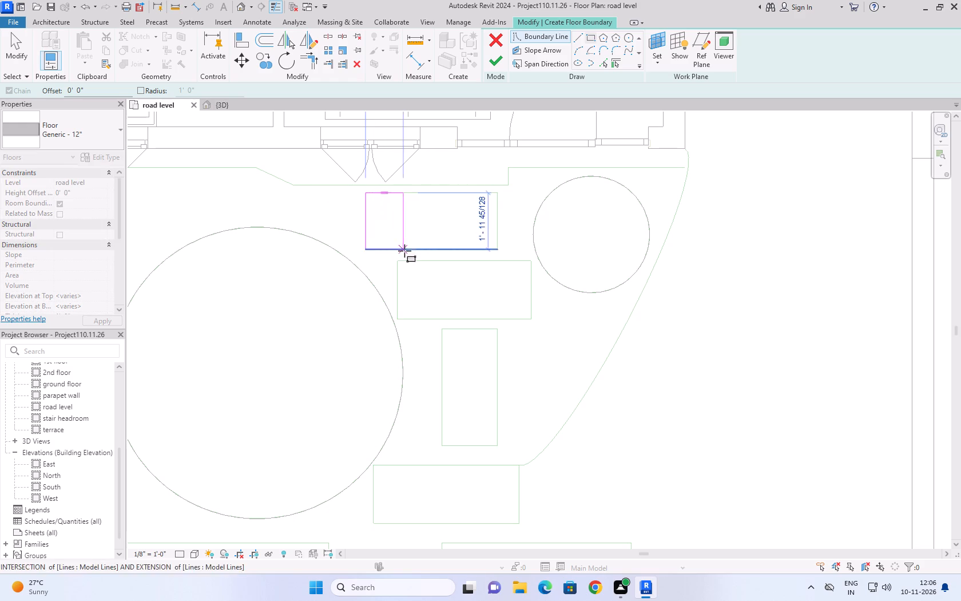
left_click(497, 248)
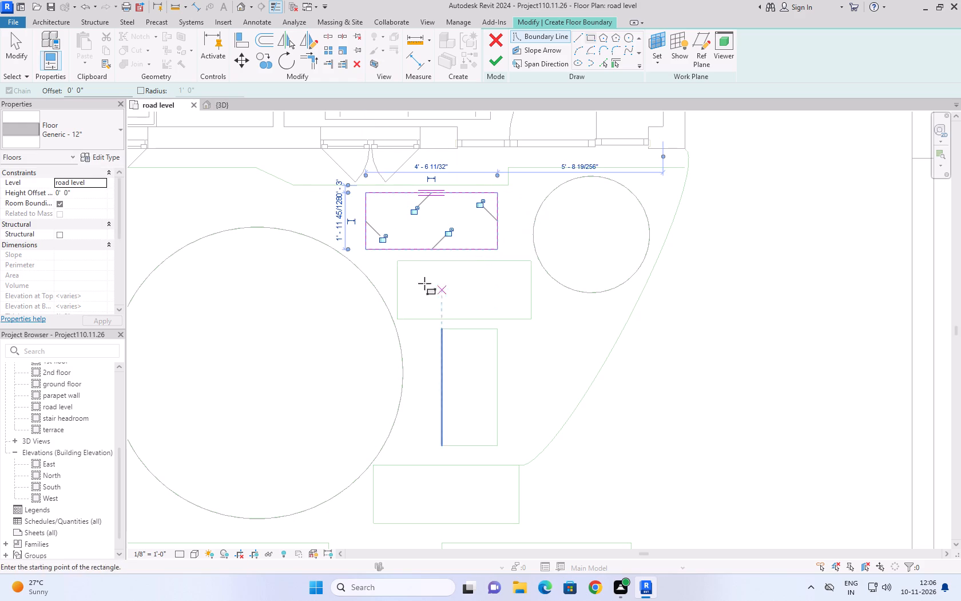
left_click(401, 262)
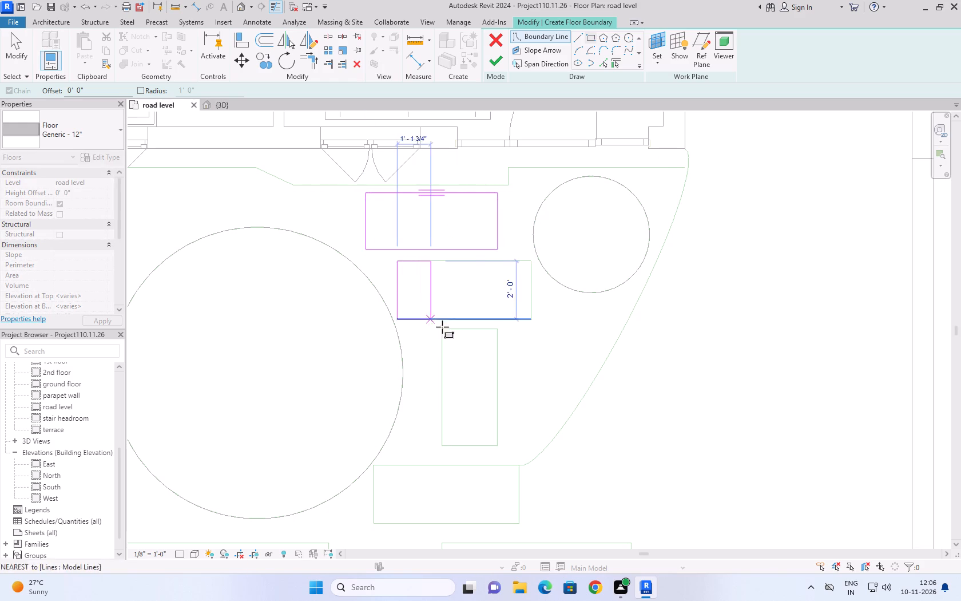
left_click(533, 319)
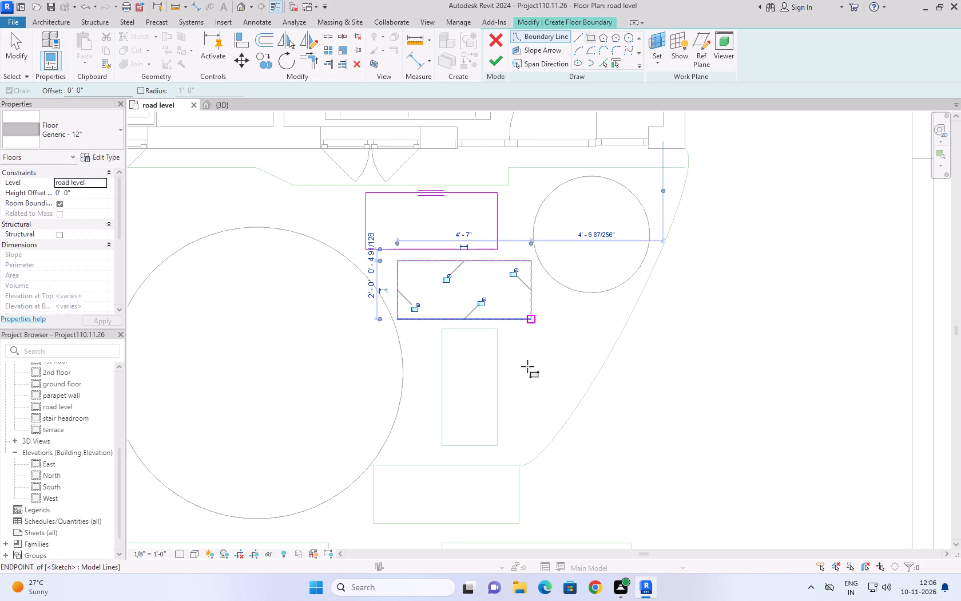
left_click(442, 329)
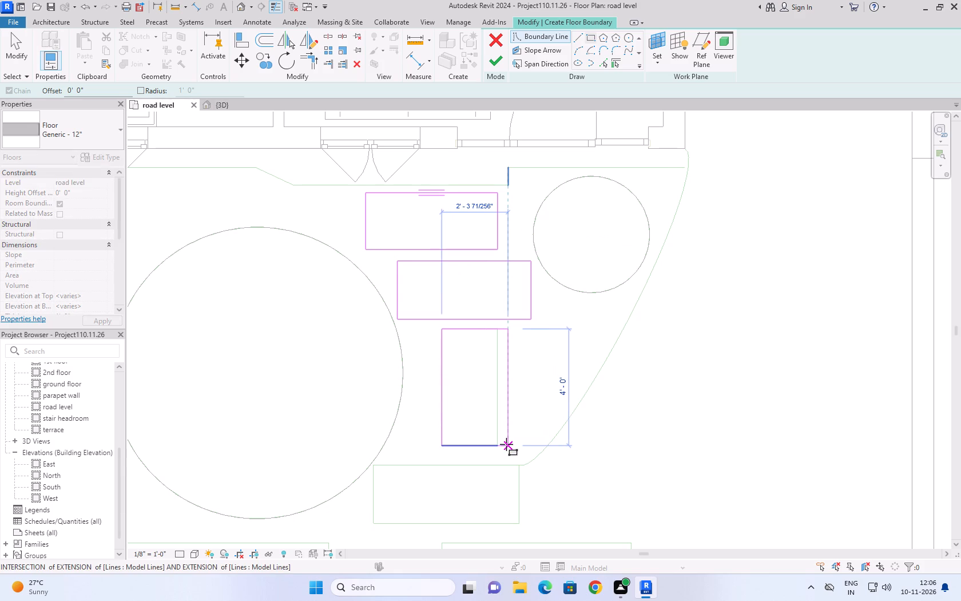
left_click(501, 445)
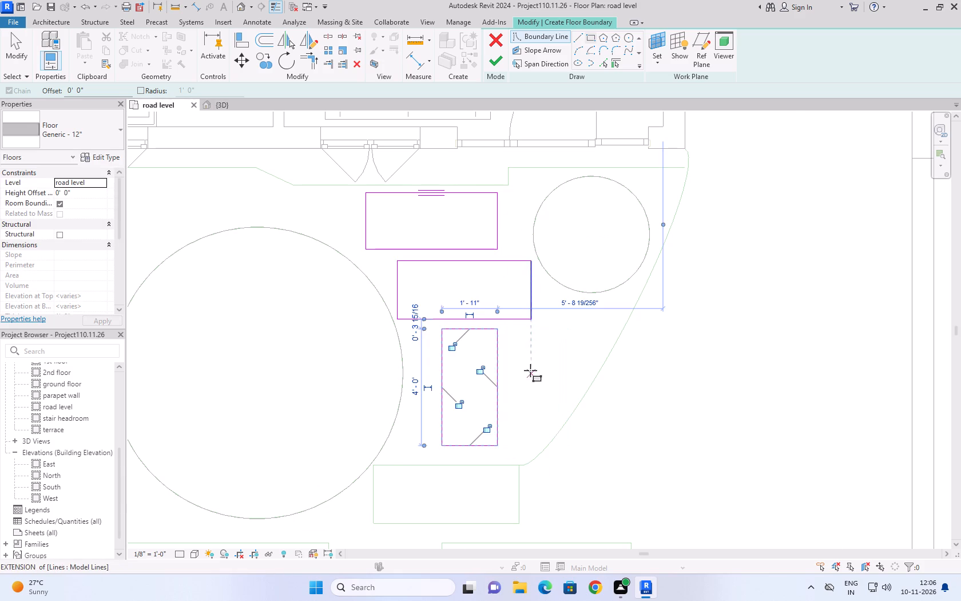
Add rectangular boundaries over the last two garden slabs, one 5'-0" x 2'-0" and one 2'-6" deep, and finish the floor.
scroll(530, 370, "down", 3)
scroll(581, 379, "down", 4)
scroll(578, 461, "up", 9)
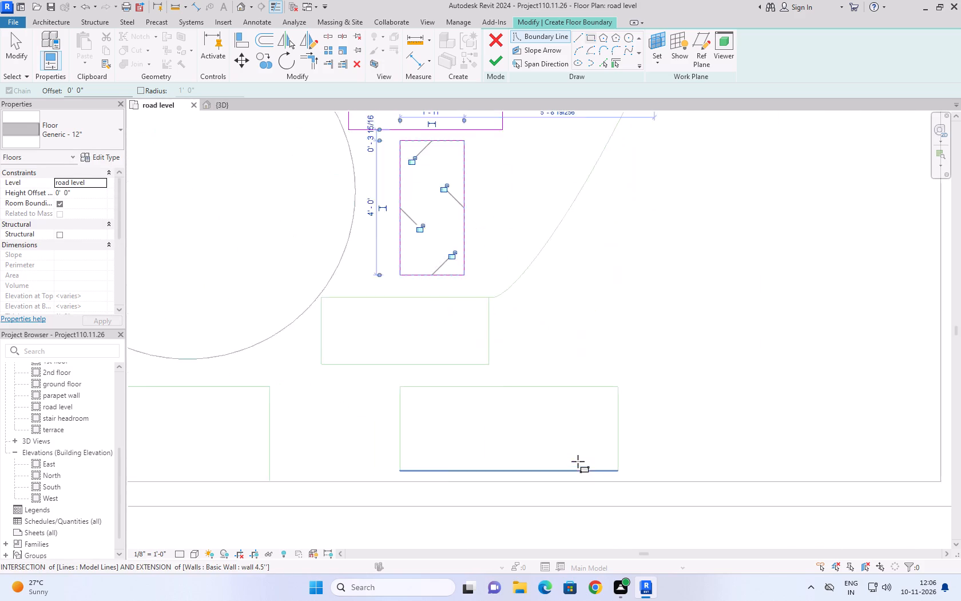
left_click(286, 275)
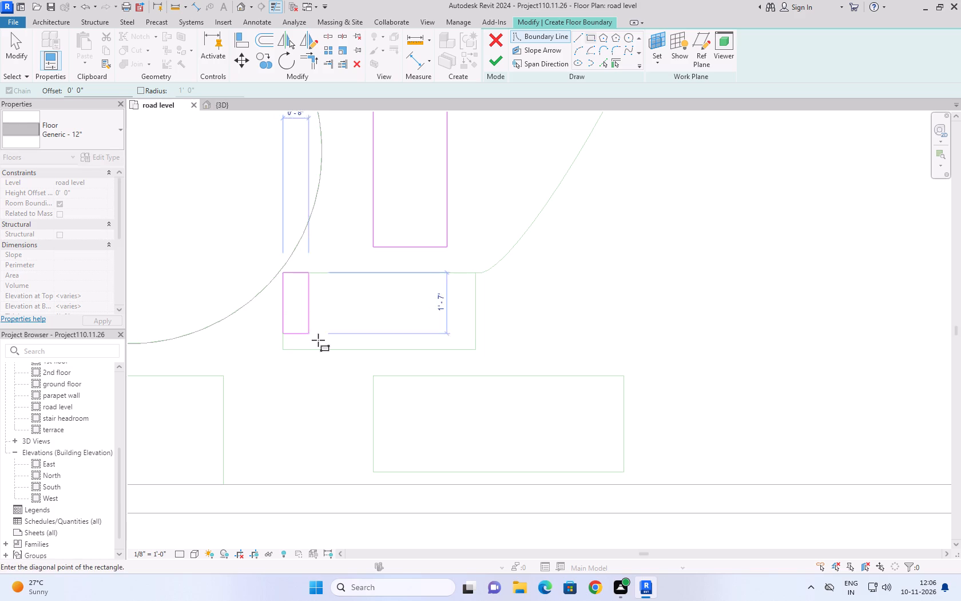
left_click(477, 349)
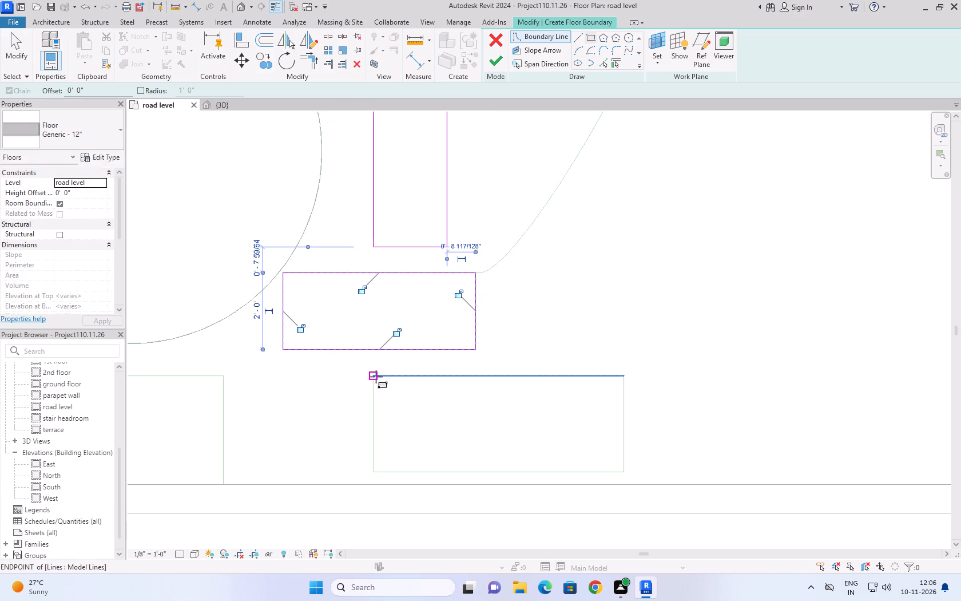
left_click(376, 377)
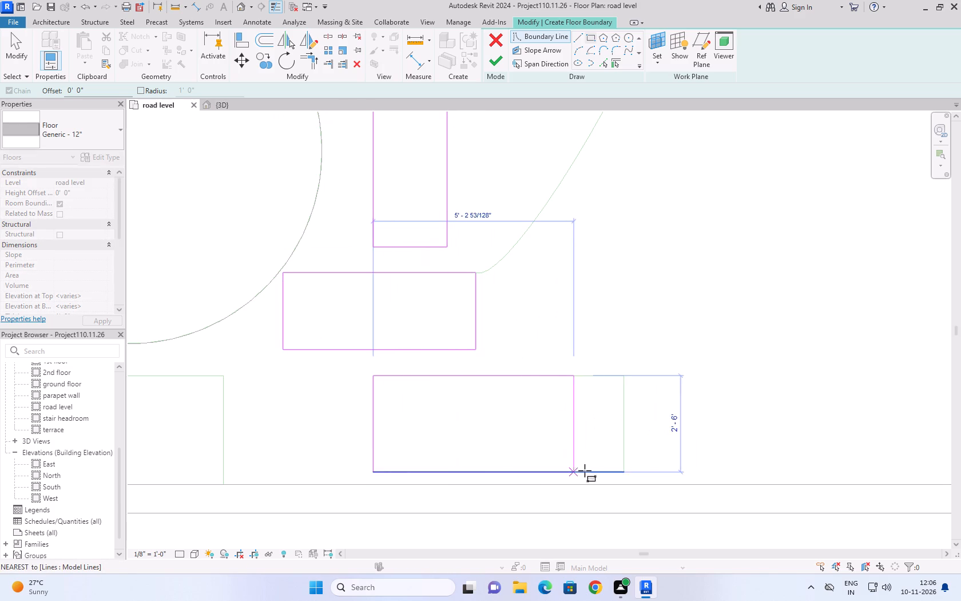
left_click(625, 470)
scroll(671, 311, "down", 8)
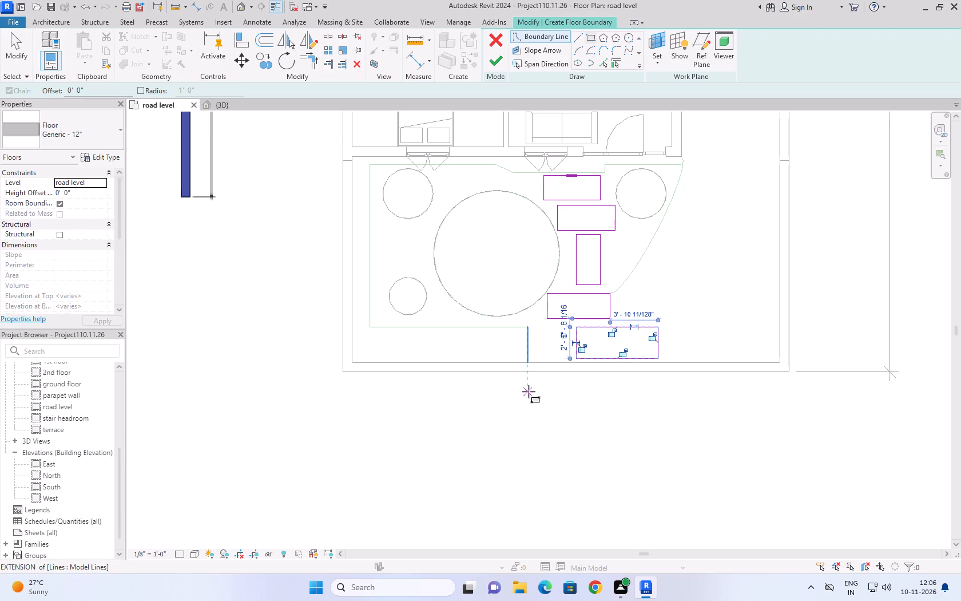
left_click(497, 63)
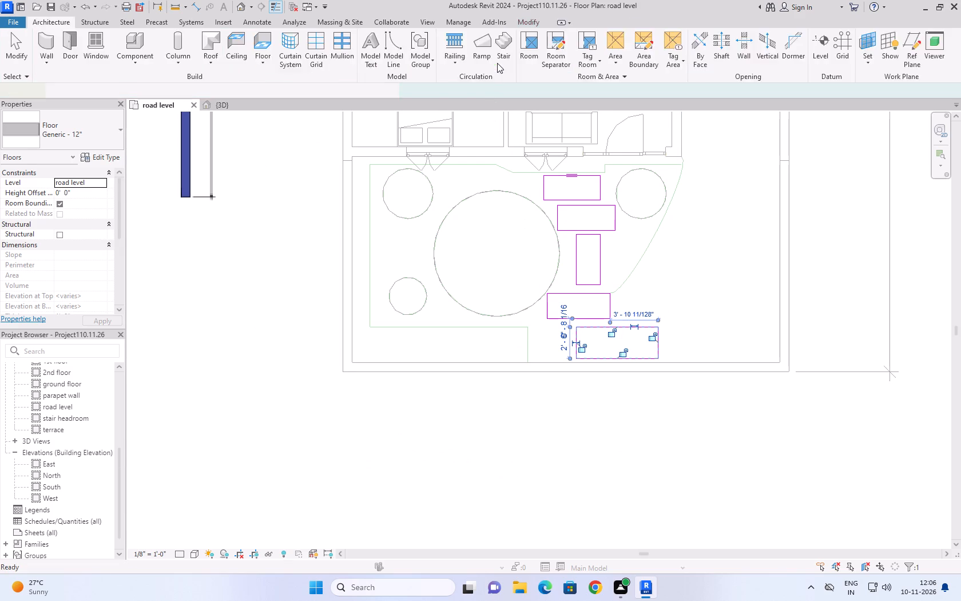
left_click(293, 306)
Draw wall 4.5" segments along the garden outline's house side, from its outer corner: 10'-0" straight, then about 1'-5 1/2" angled at 25°.
scroll(289, 341, "down", 2)
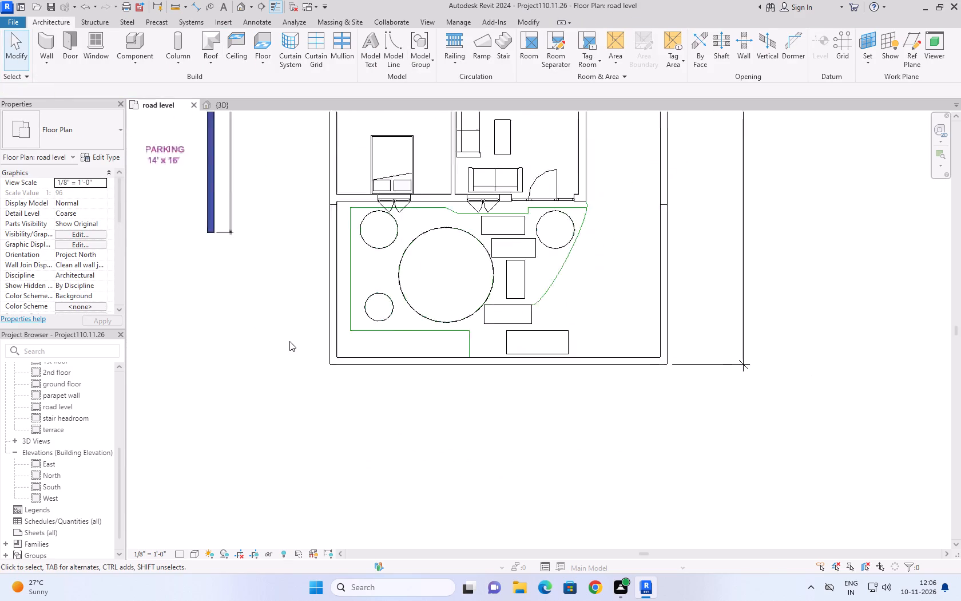
scroll(289, 341, "down", 1)
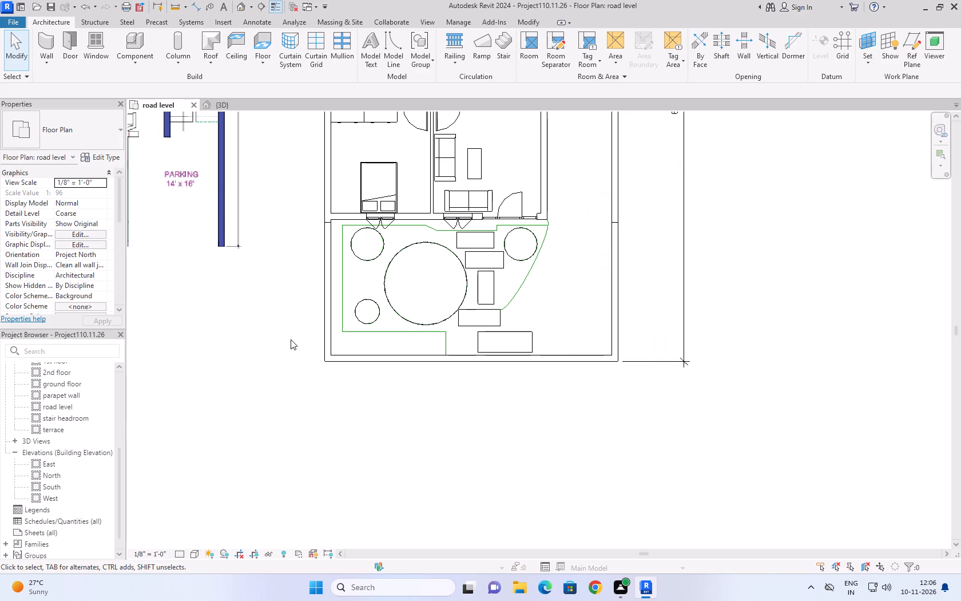
left_click(39, 39)
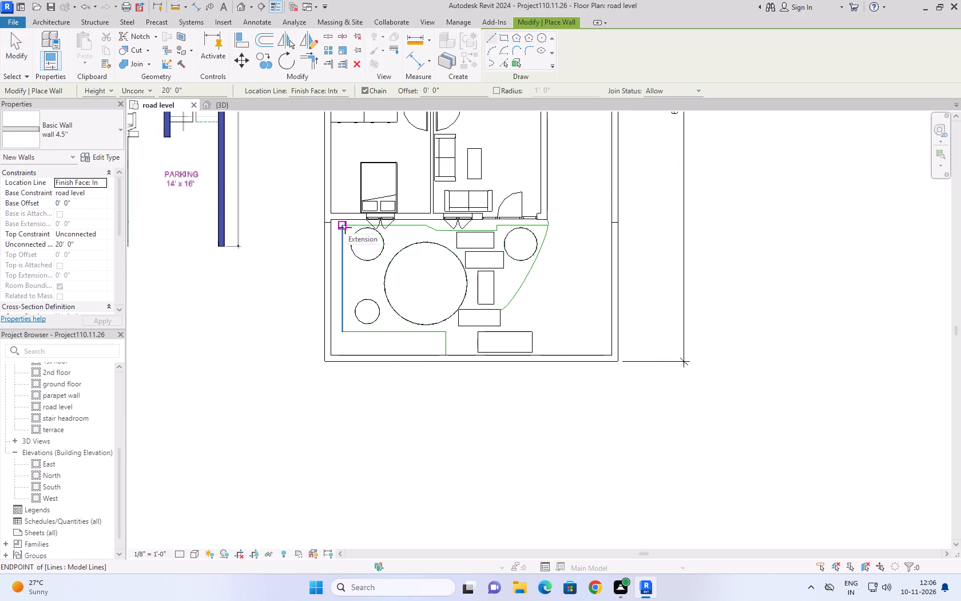
scroll(372, 238, "up", 5)
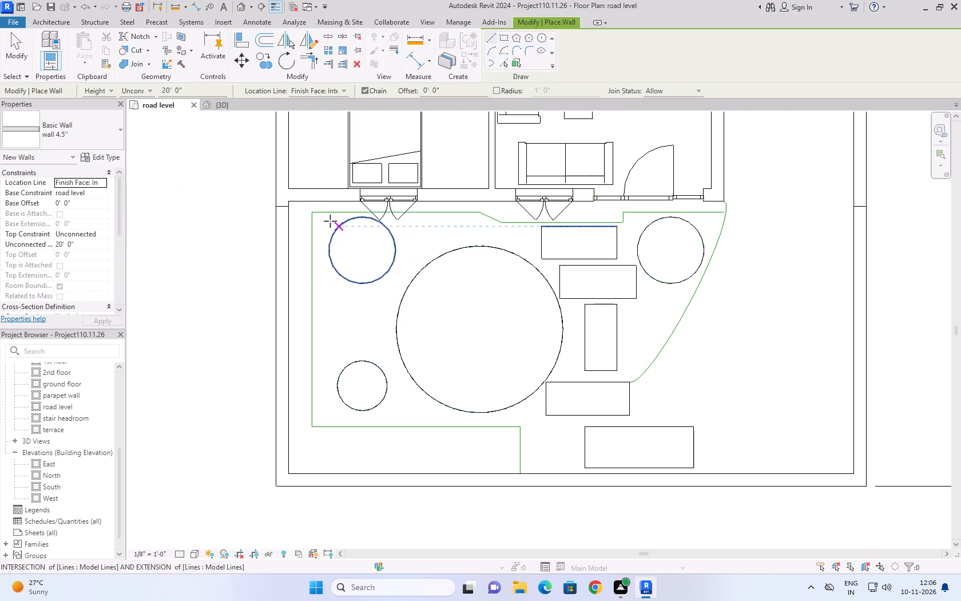
left_click(311, 213)
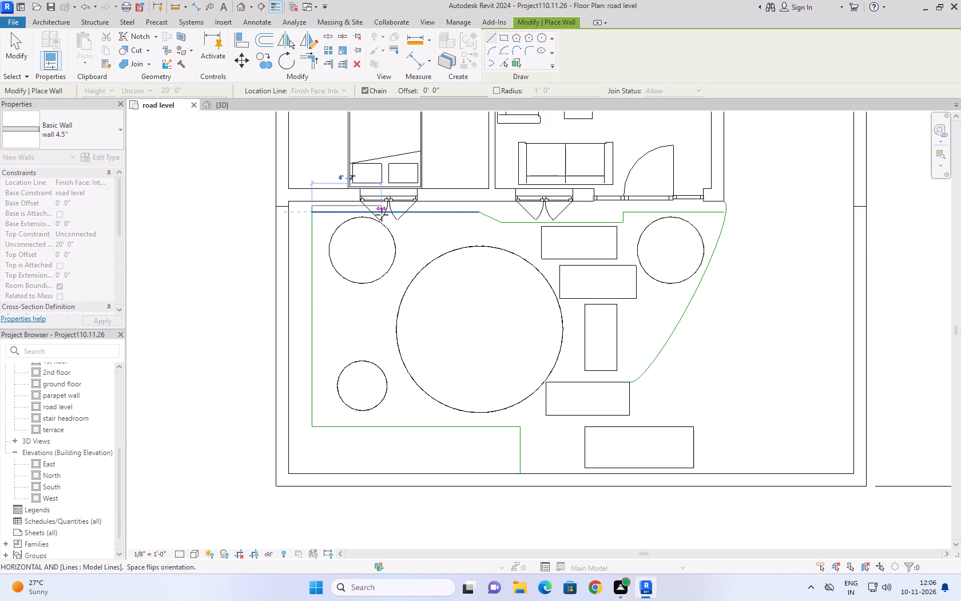
key("space")
scroll(474, 222, "up", 1)
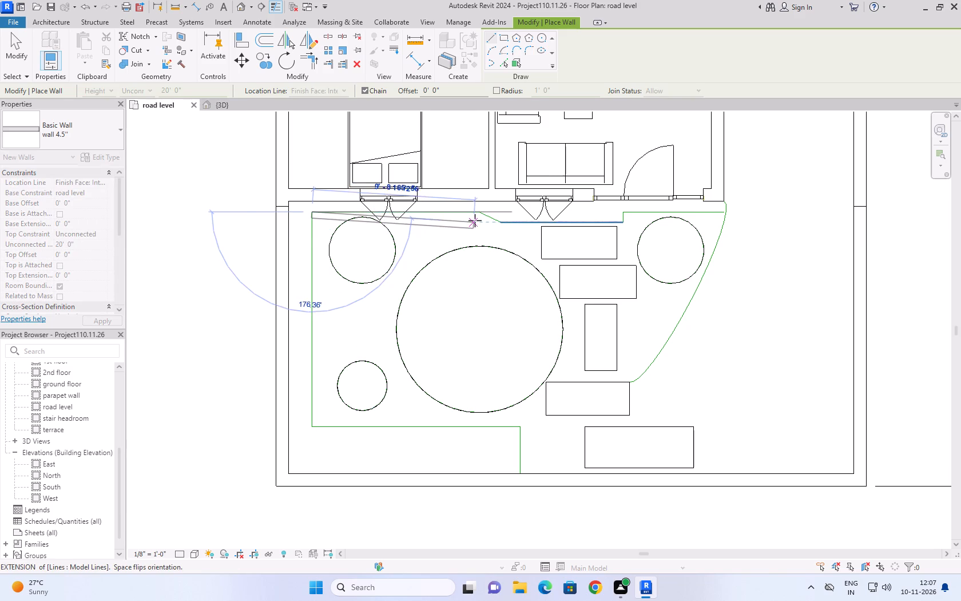
scroll(476, 214, "up", 7)
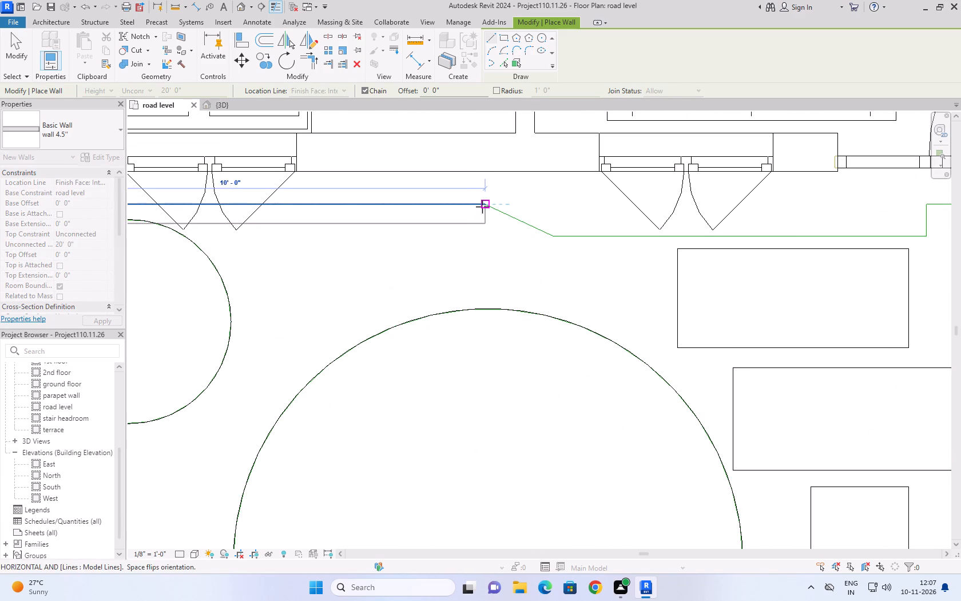
left_click(482, 206)
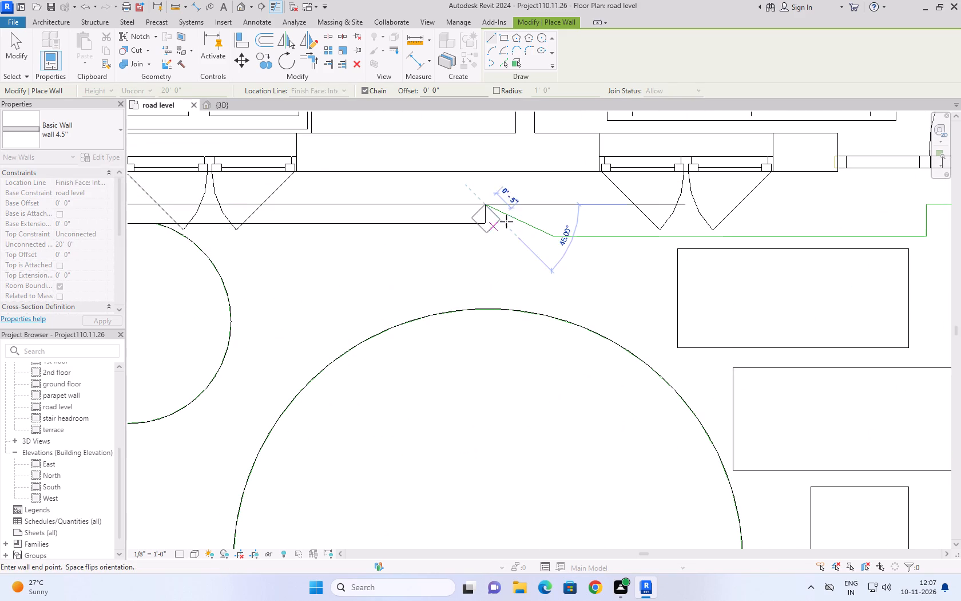
left_click(553, 233)
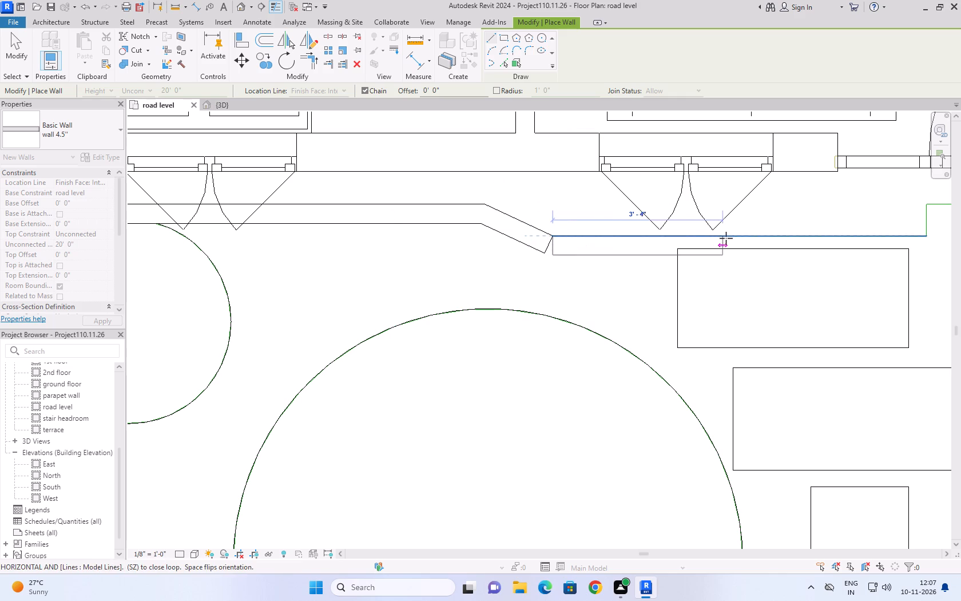
Continue the wall along the house side with a 7'-4" run, the short jog back toward the house, and a run of about 6'-1".
scroll(769, 234, "down", 5)
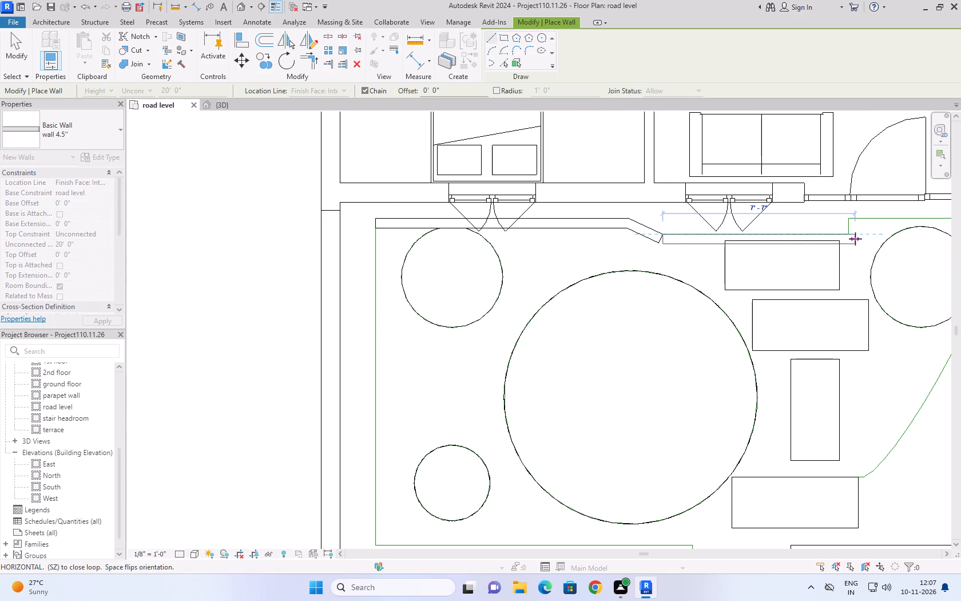
scroll(856, 239, "up", 8)
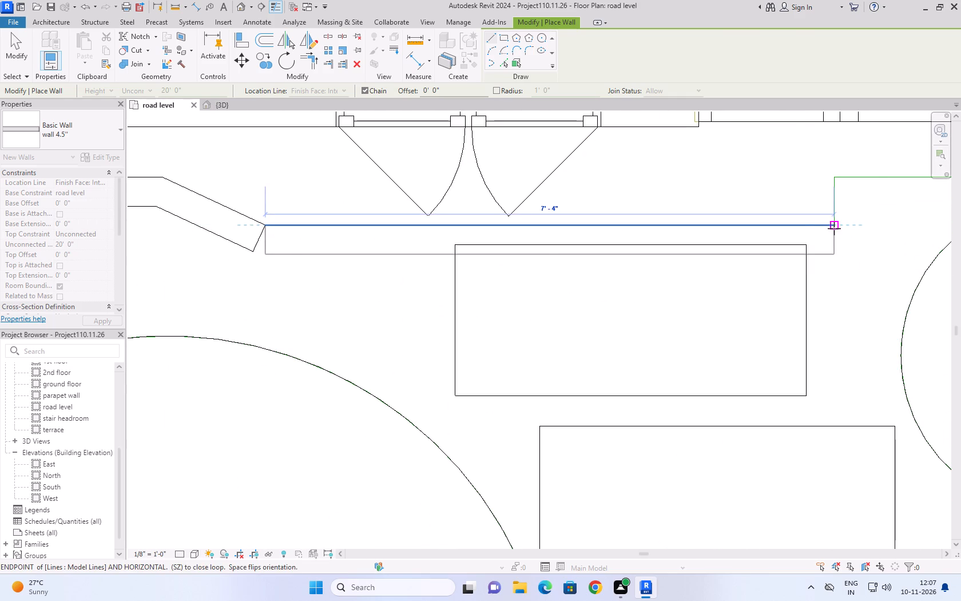
left_click(834, 228)
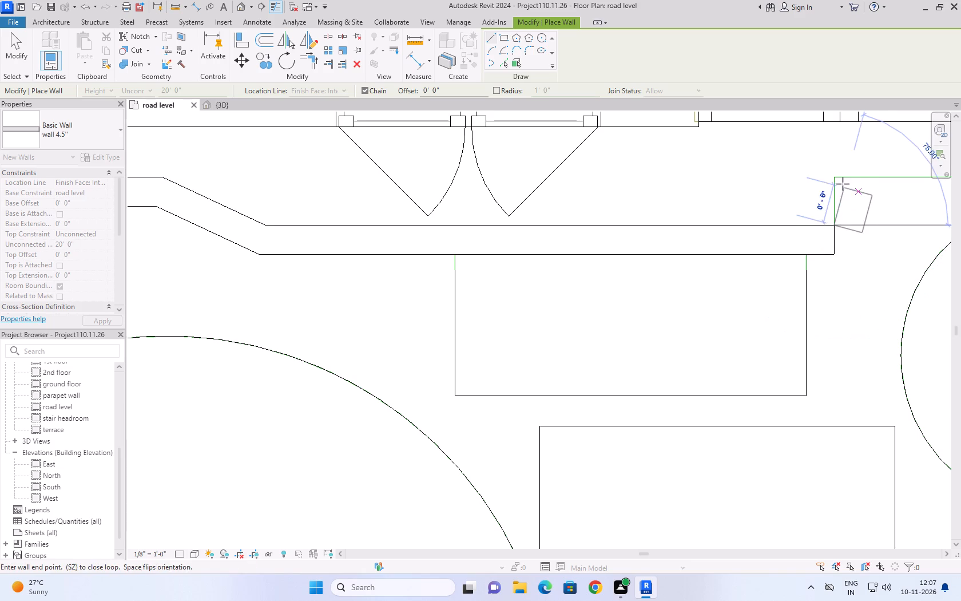
left_click(835, 178)
scroll(835, 178, "down", 8)
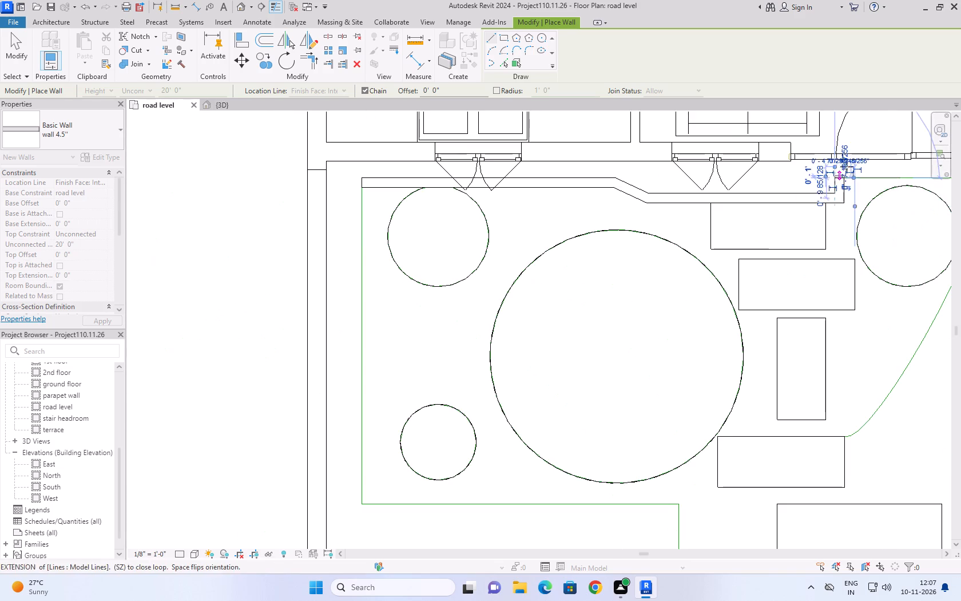
middle_click_drag(850, 164, 534, 241)
scroll(531, 242, "up", 5)
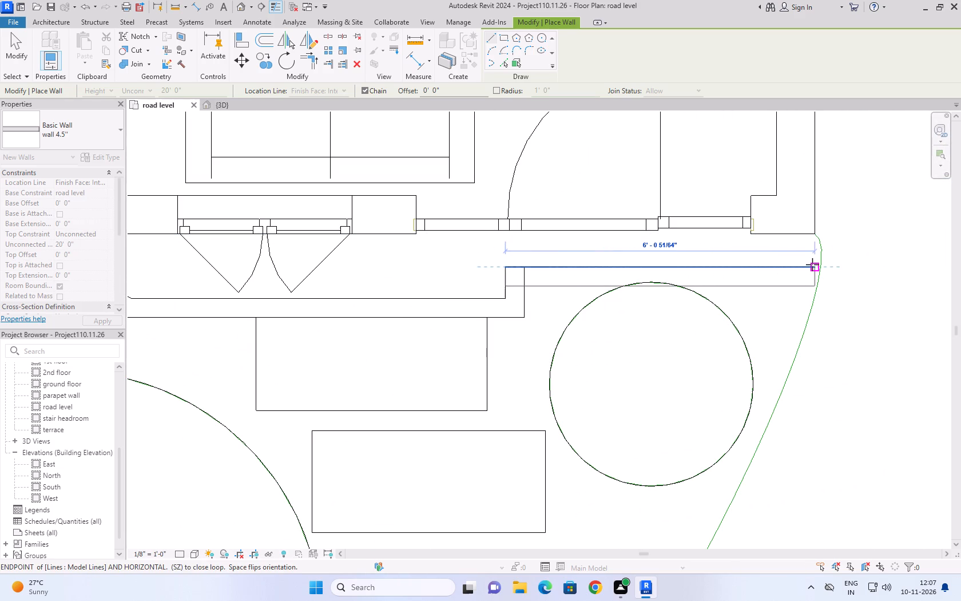
scroll(819, 264, "up", 4)
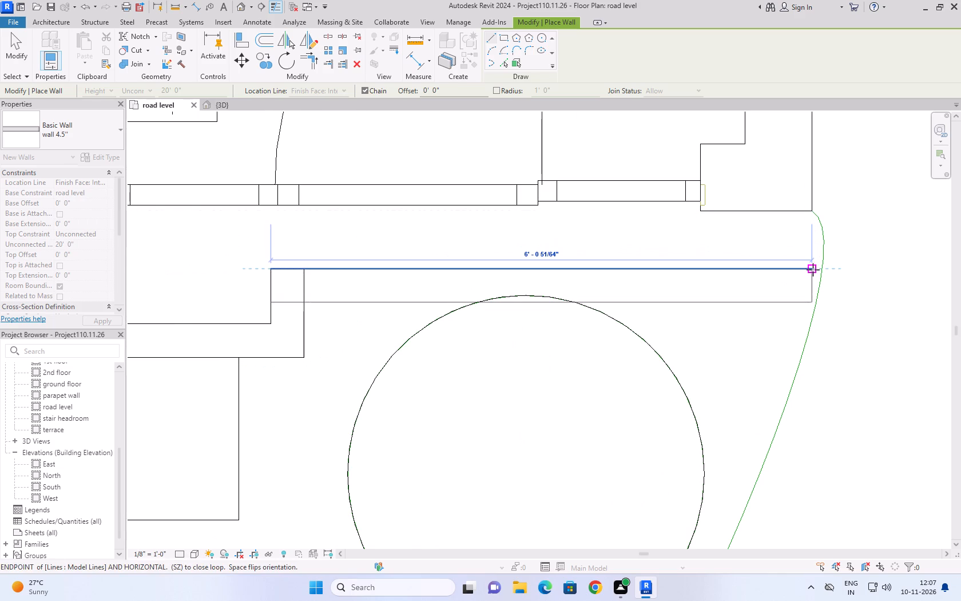
left_click(813, 270)
scroll(846, 227, "down", 12)
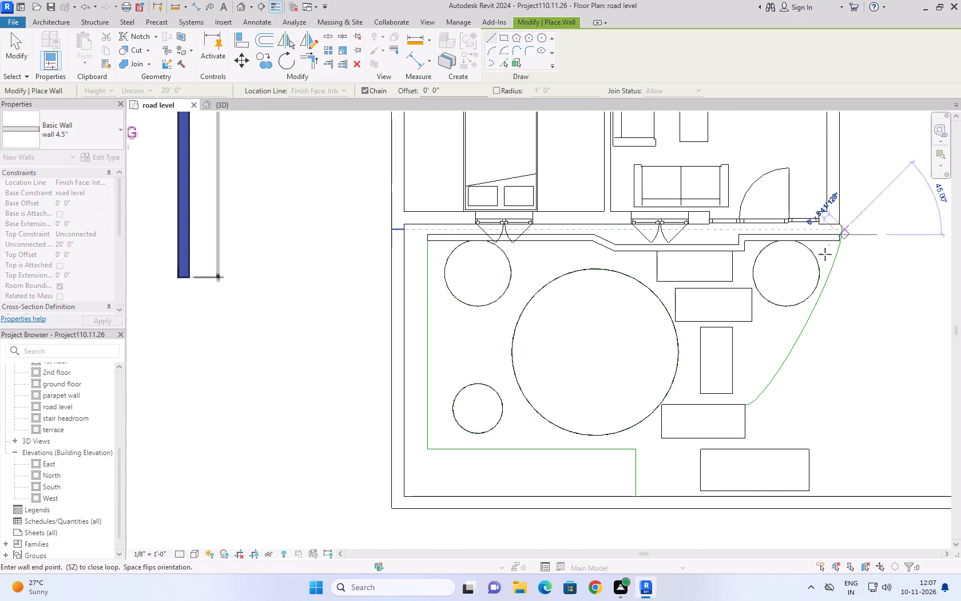
scroll(430, 242, "up", 10)
left_click(422, 241)
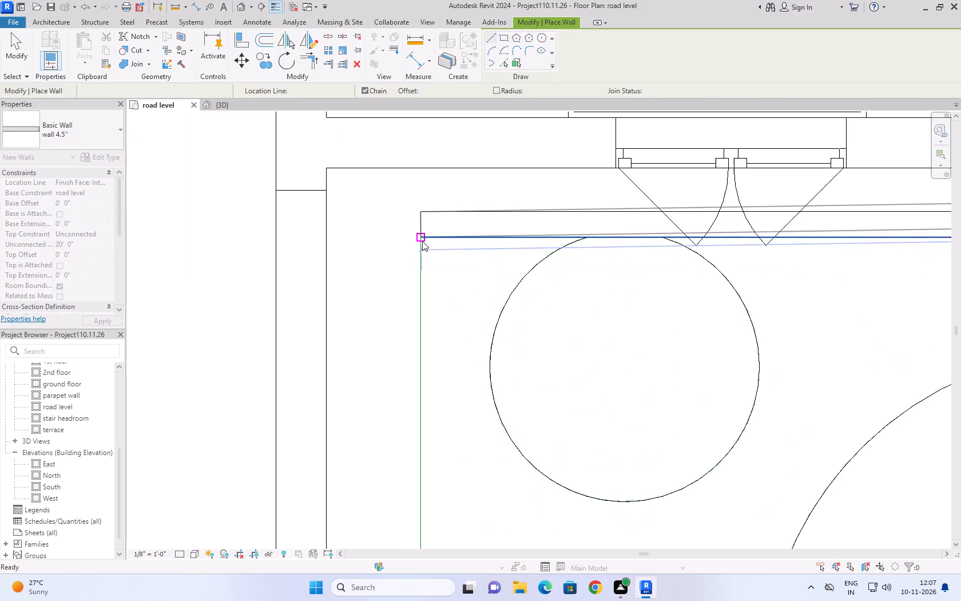
key("Escape")
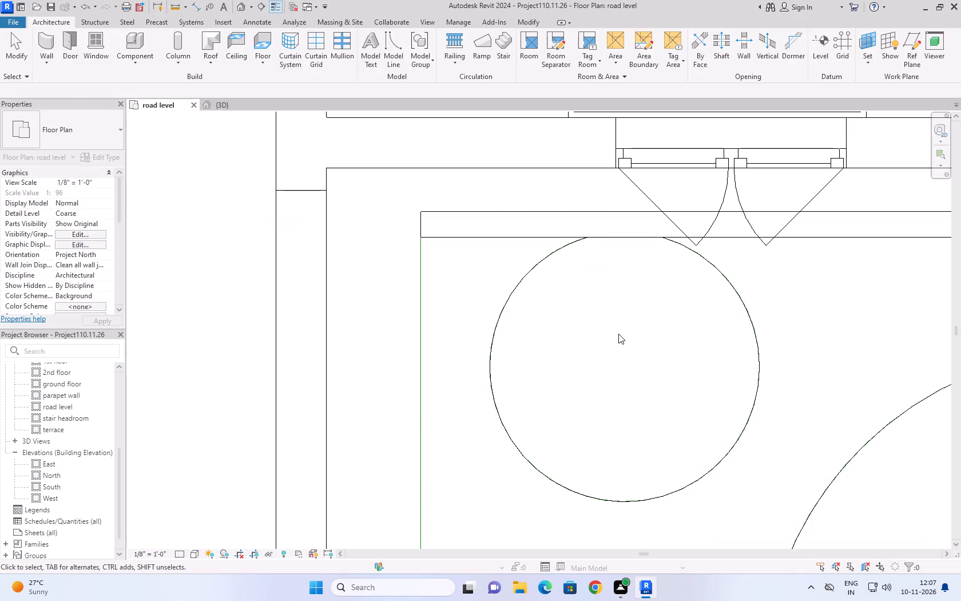
Draw wall 4.5" segments along the garden outline's outer side edge, its front edge, and the short return to the front boundary wall.
type("wa")
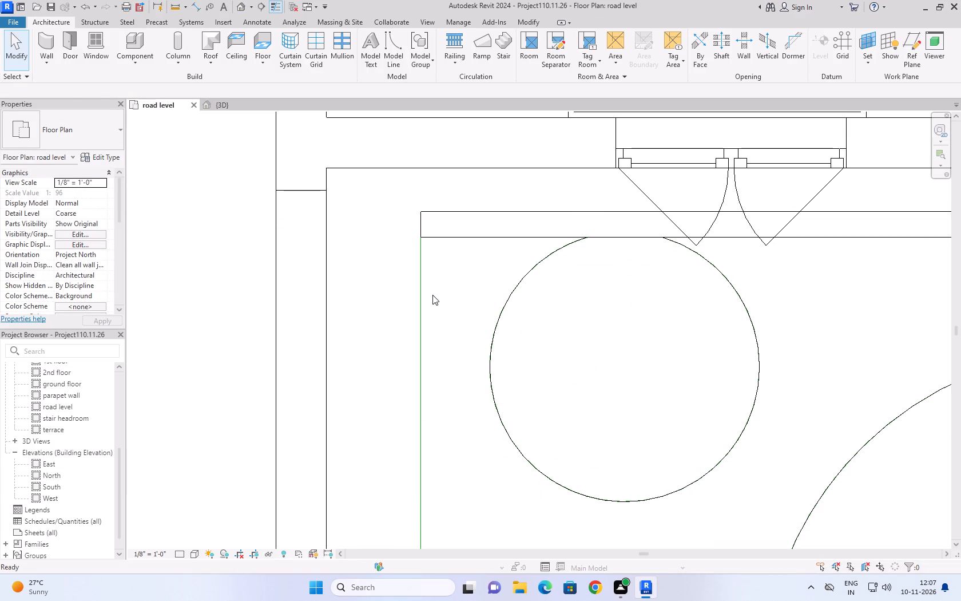
left_click(423, 239)
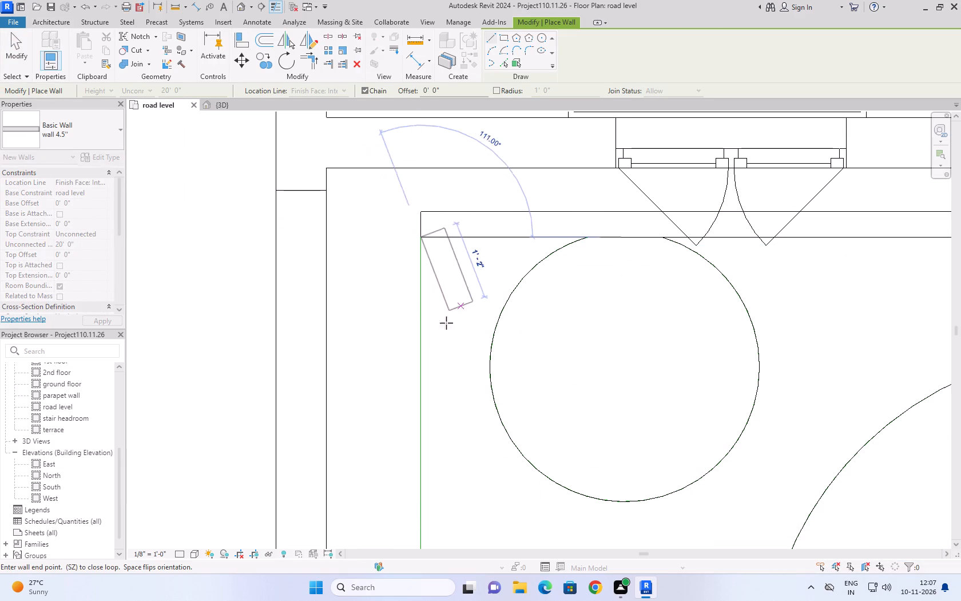
scroll(430, 397, "down", 20)
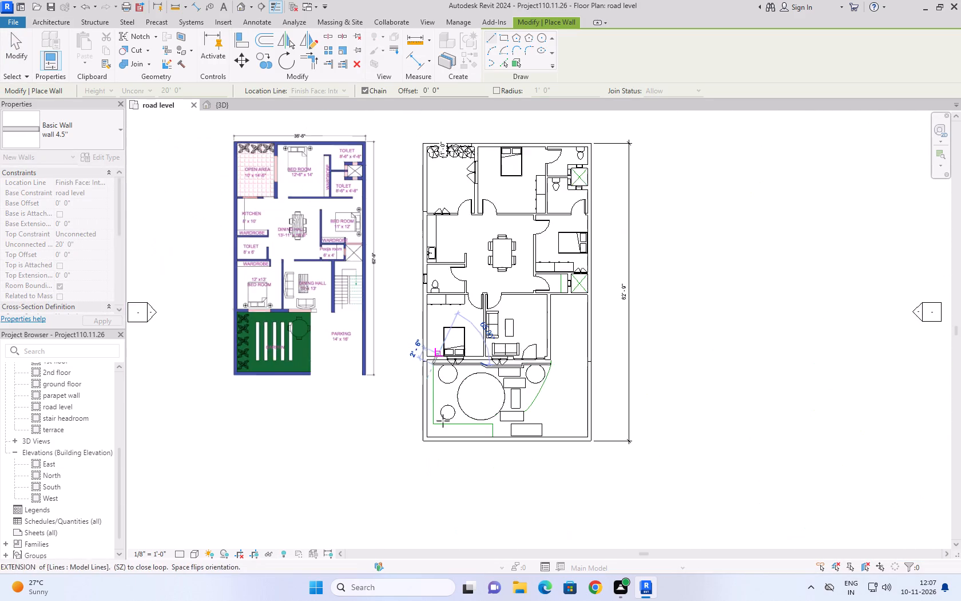
scroll(443, 456, "up", 12)
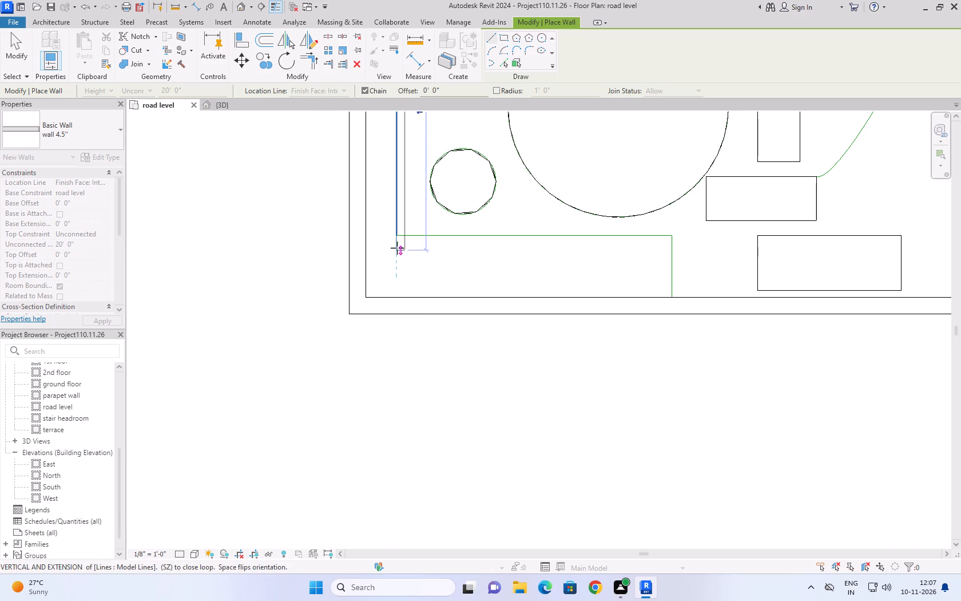
left_click(397, 238)
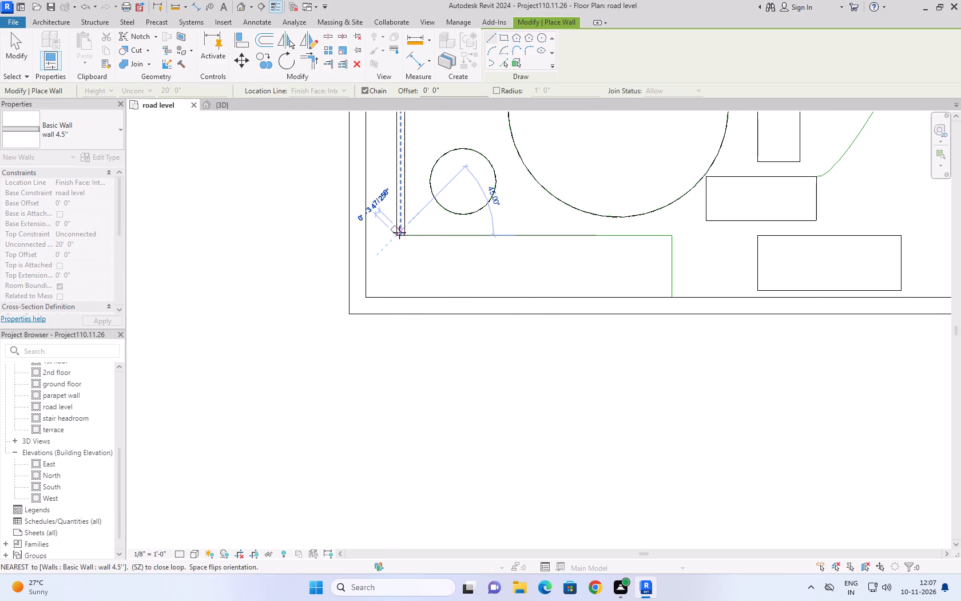
left_click(672, 235)
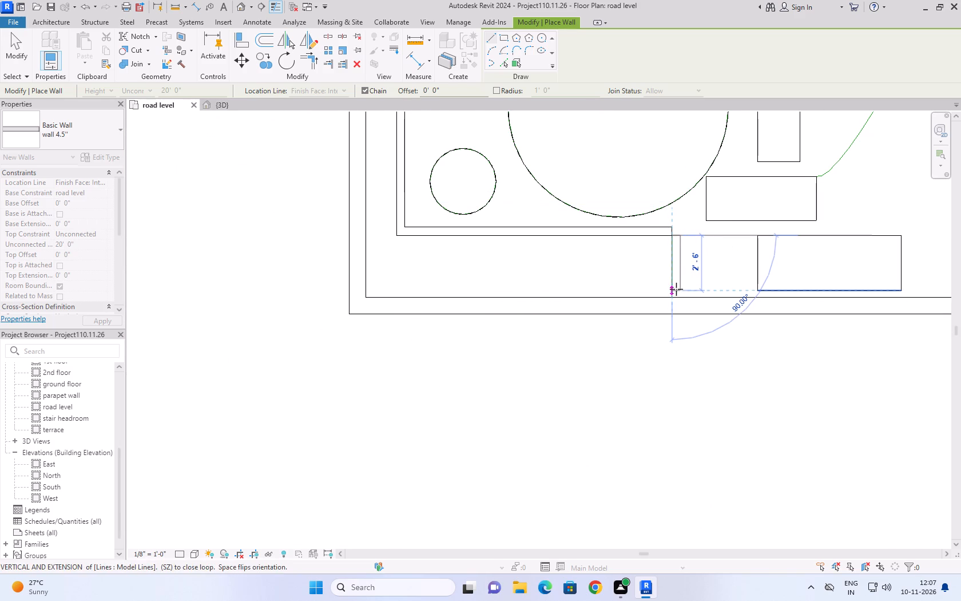
left_click(676, 294)
scroll(669, 363, "down", 3)
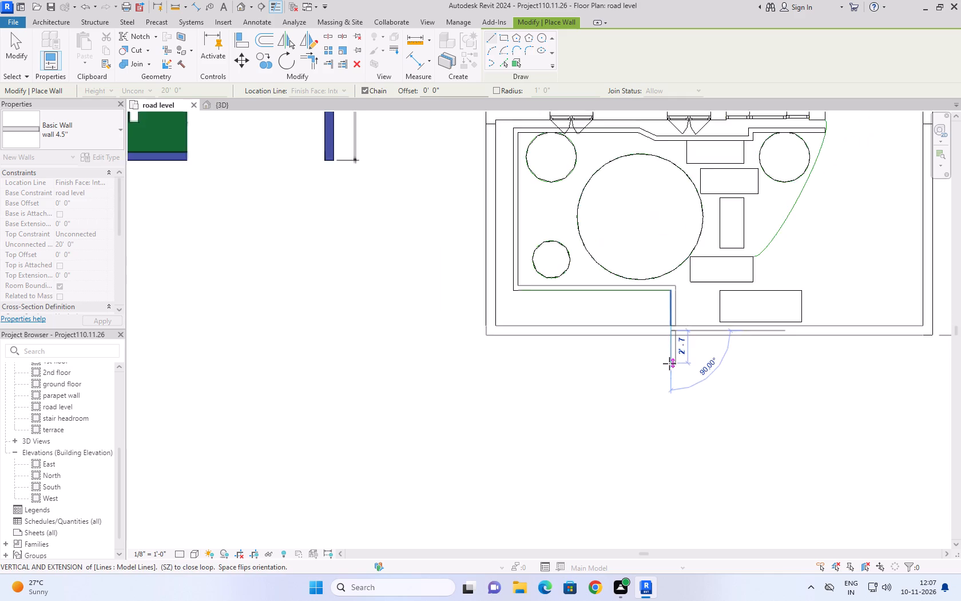
scroll(669, 363, "down", 5)
key("Escape")
scroll(525, 385, "down", 8)
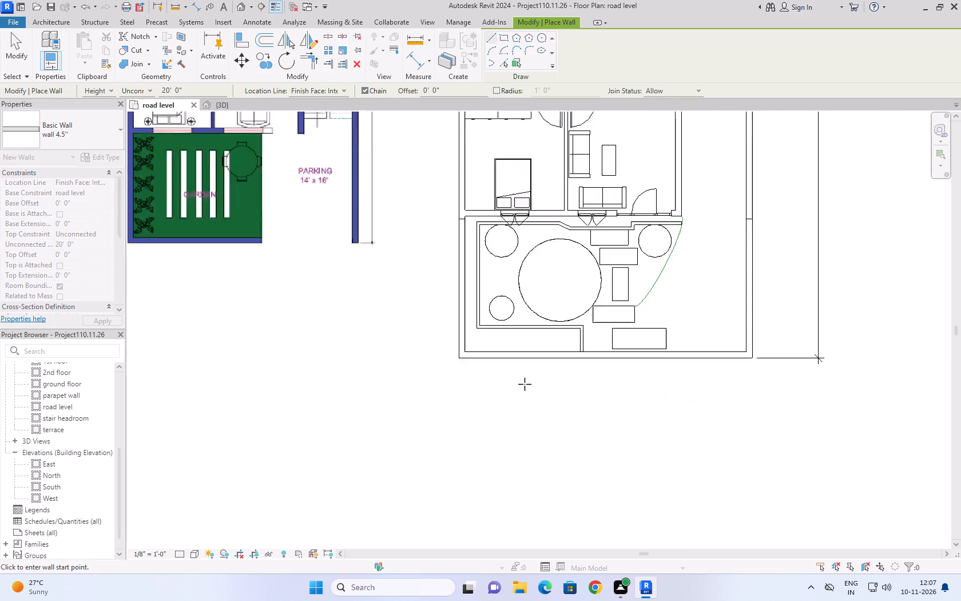
scroll(525, 384, "down", 2)
left_click(23, 54)
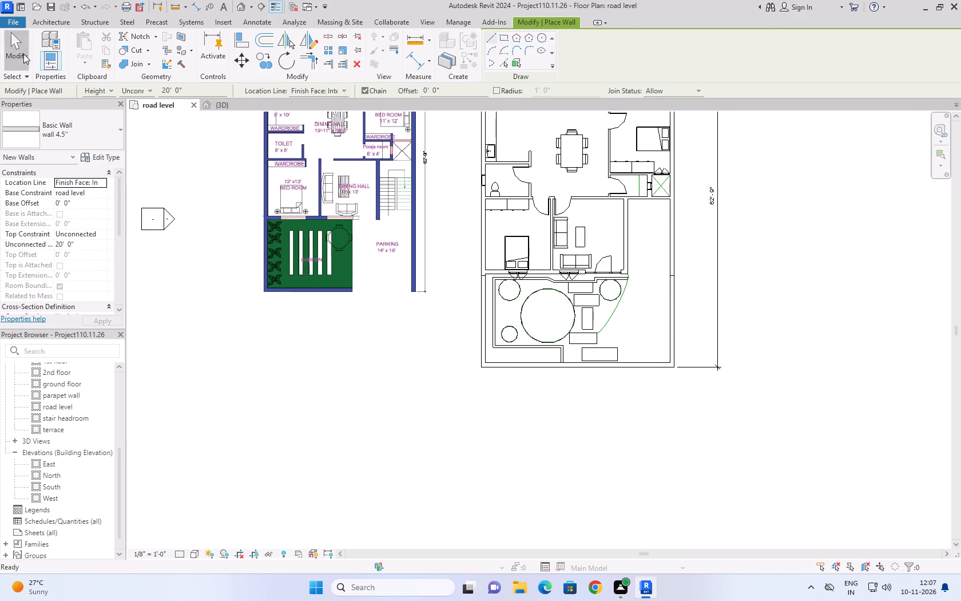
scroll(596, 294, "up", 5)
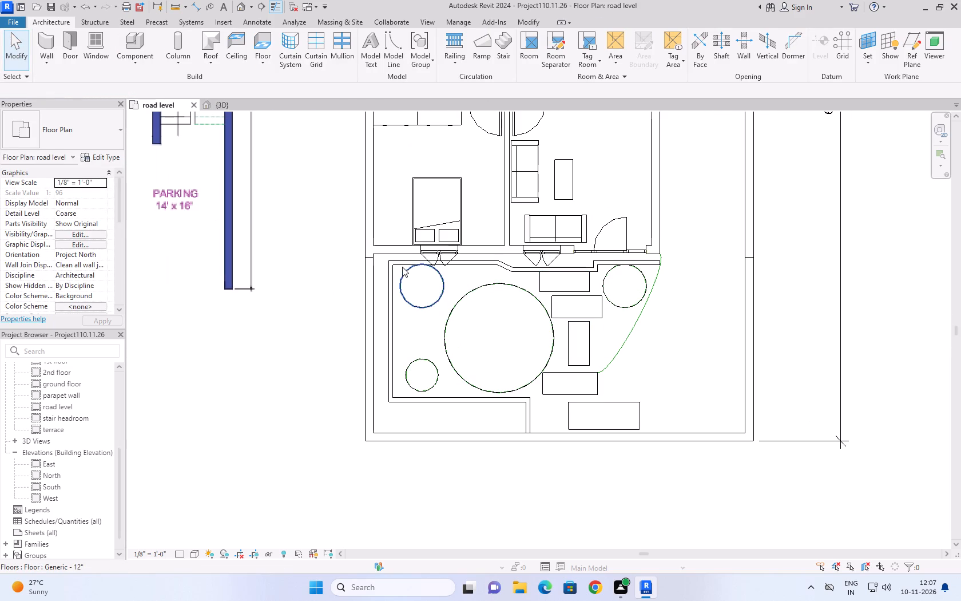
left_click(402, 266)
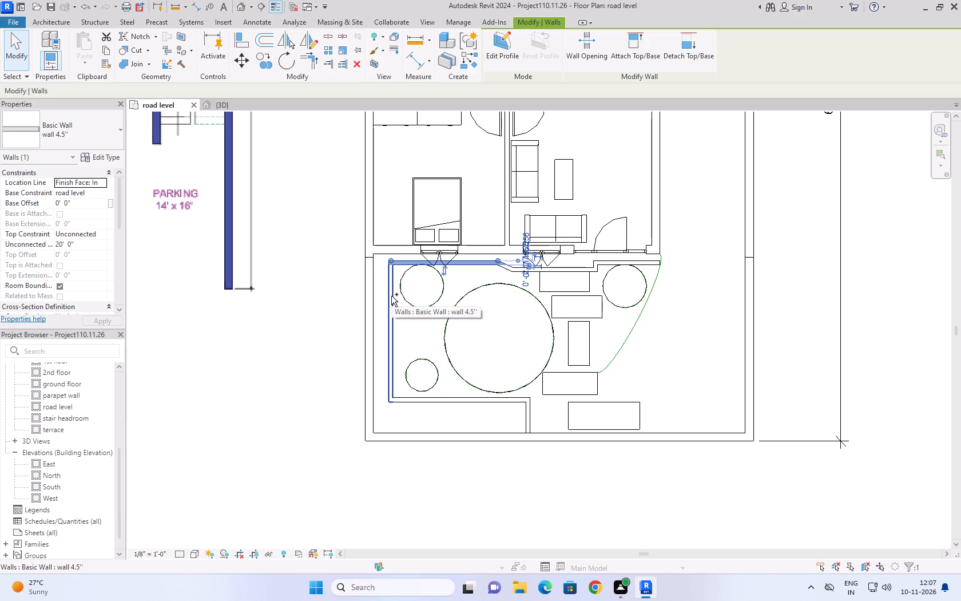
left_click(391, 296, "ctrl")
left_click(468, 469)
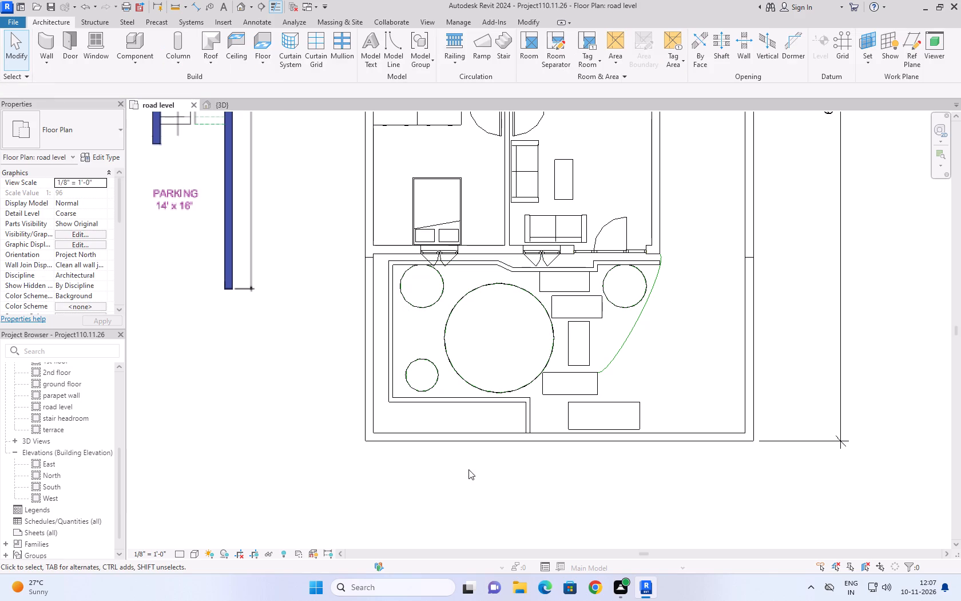
In the 3D view, set the top constraint of the seven selected wall 4.5" garden segments to Up to level: ground floor.
left_click(227, 100)
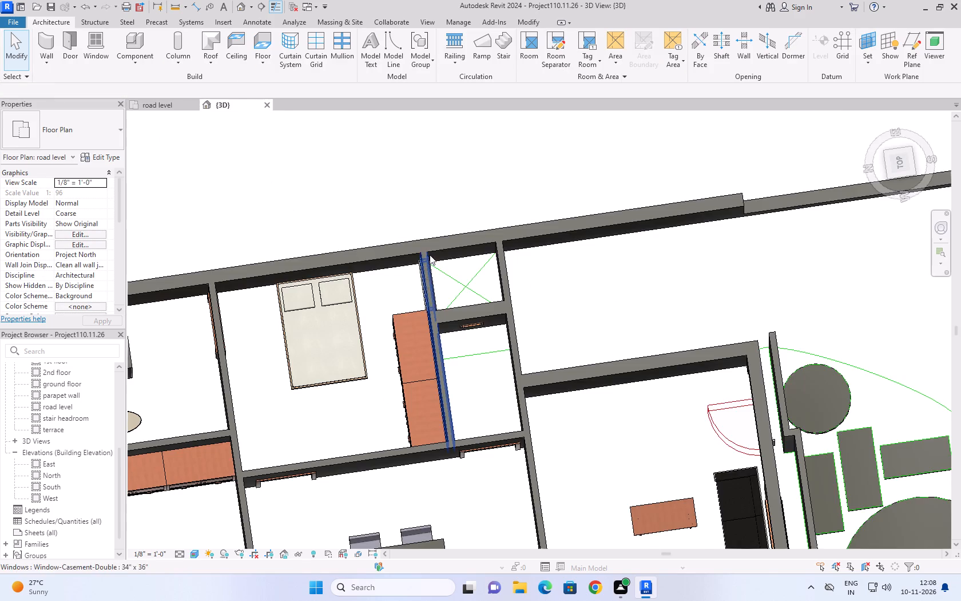
scroll(500, 236, "down", 9)
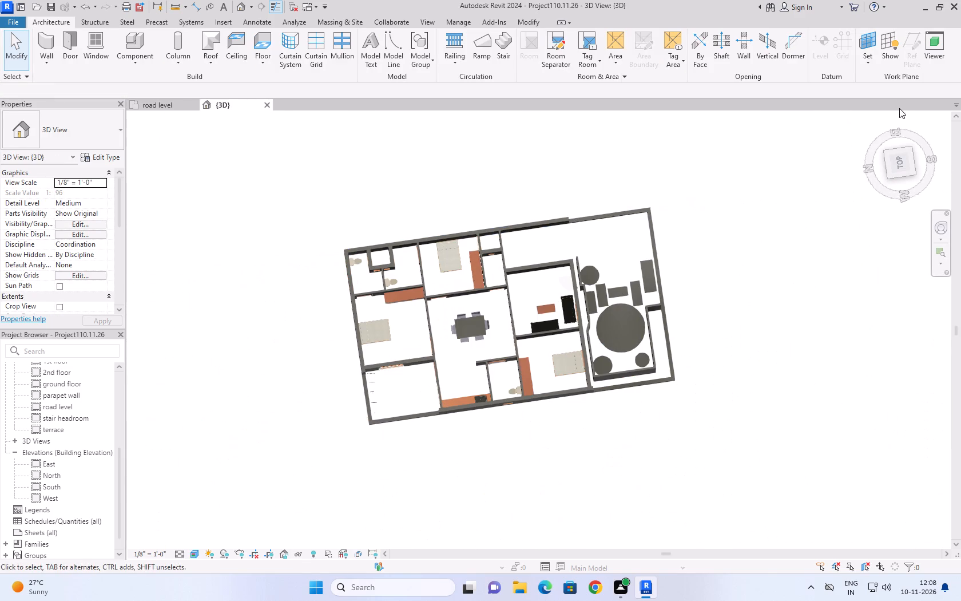
left_click(871, 121)
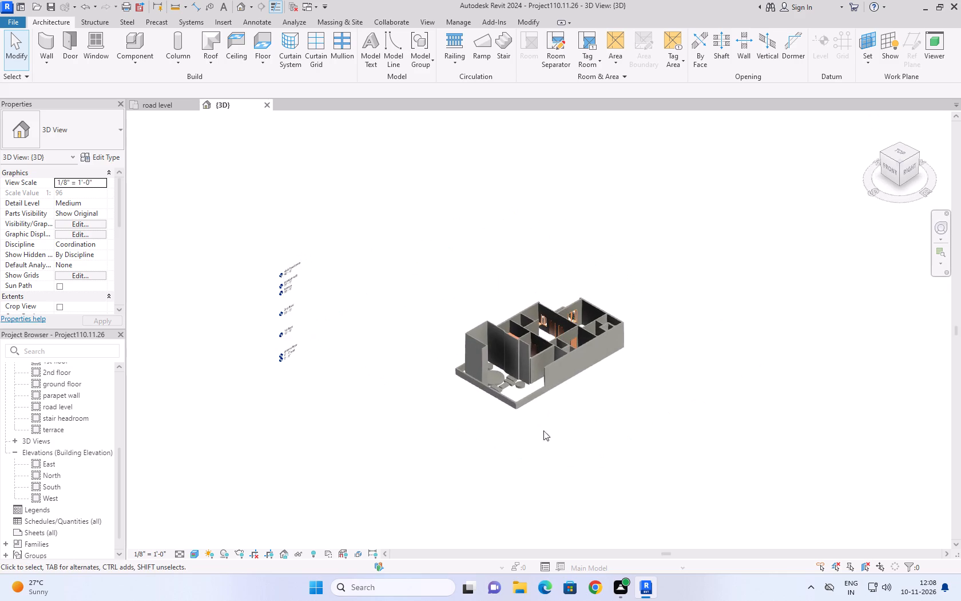
scroll(527, 433, "up", 8)
scroll(469, 400, "up", 1)
scroll(469, 400, "down", 5)
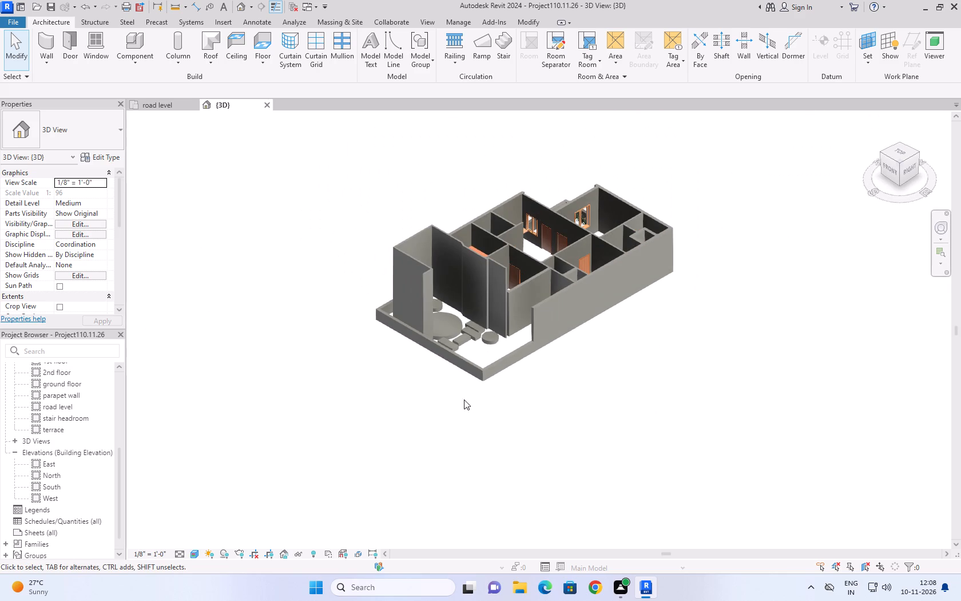
left_click(426, 270)
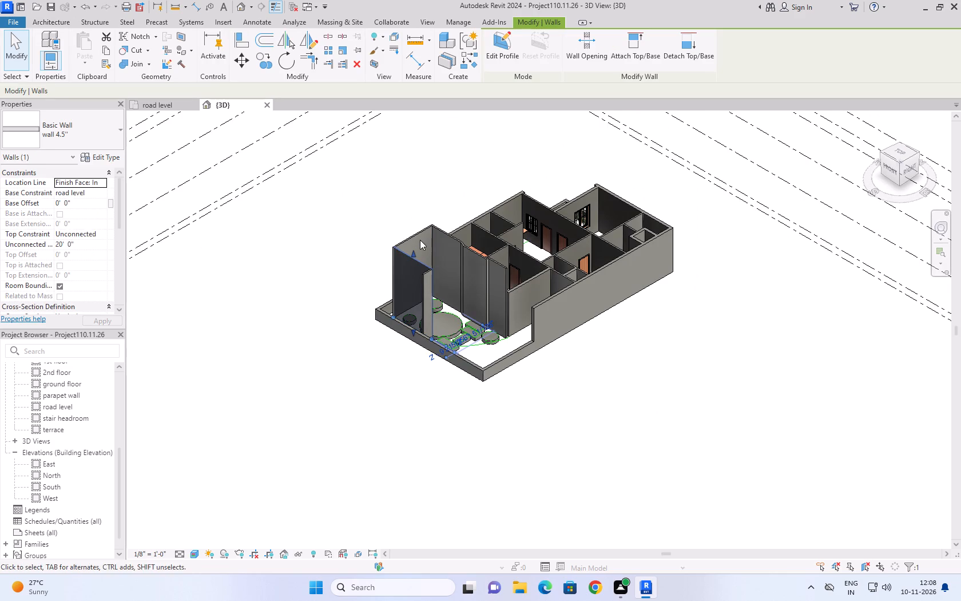
left_click(414, 234)
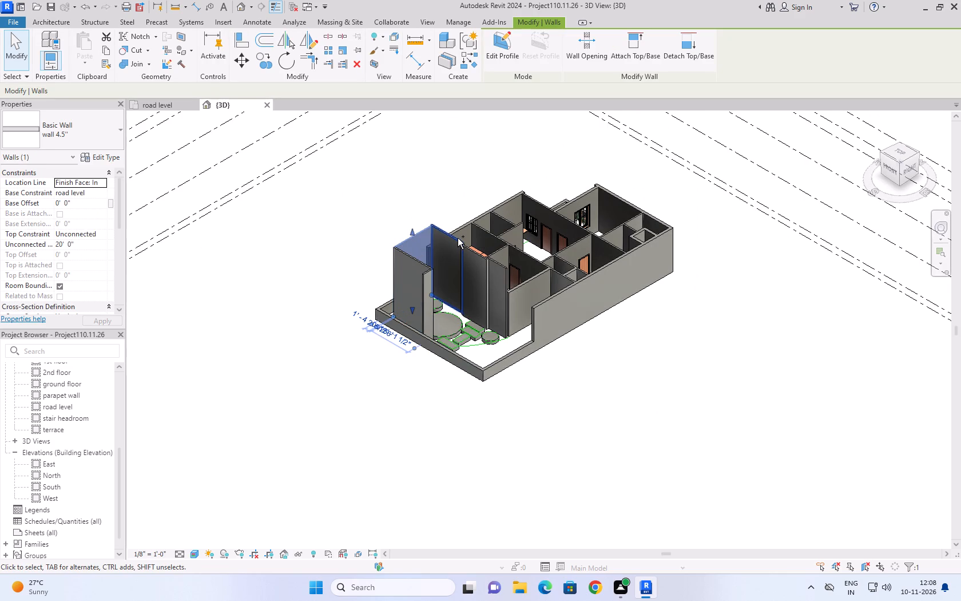
left_click(458, 238, "ctrl")
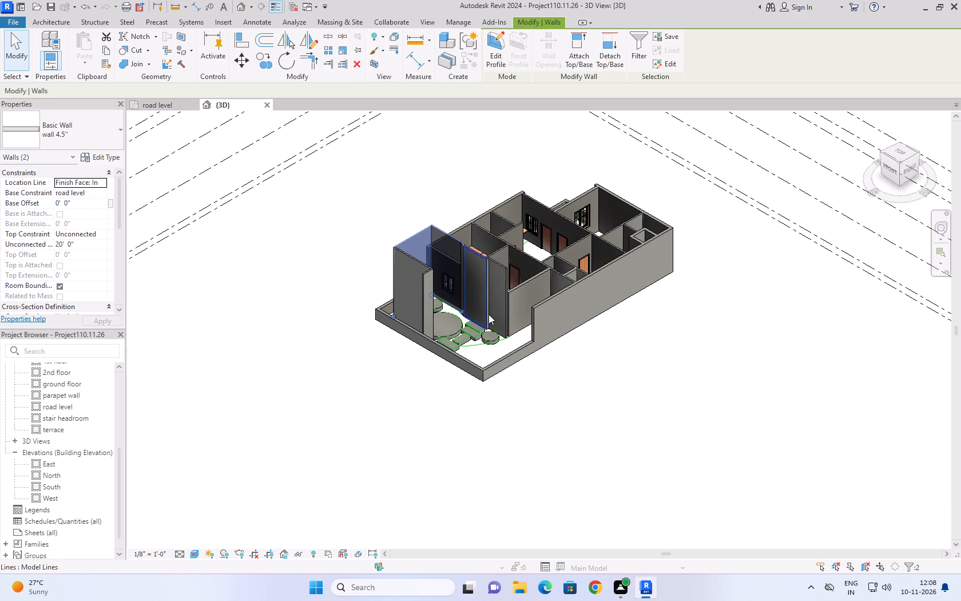
left_click(482, 256, "ctrl")
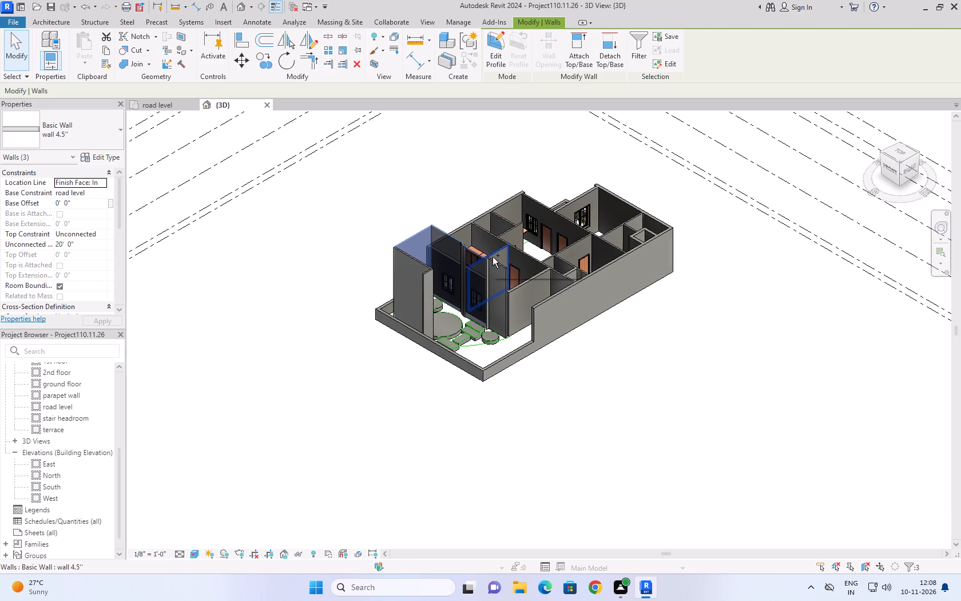
left_click(503, 268, "ctrl")
scroll(492, 267, "up", 2)
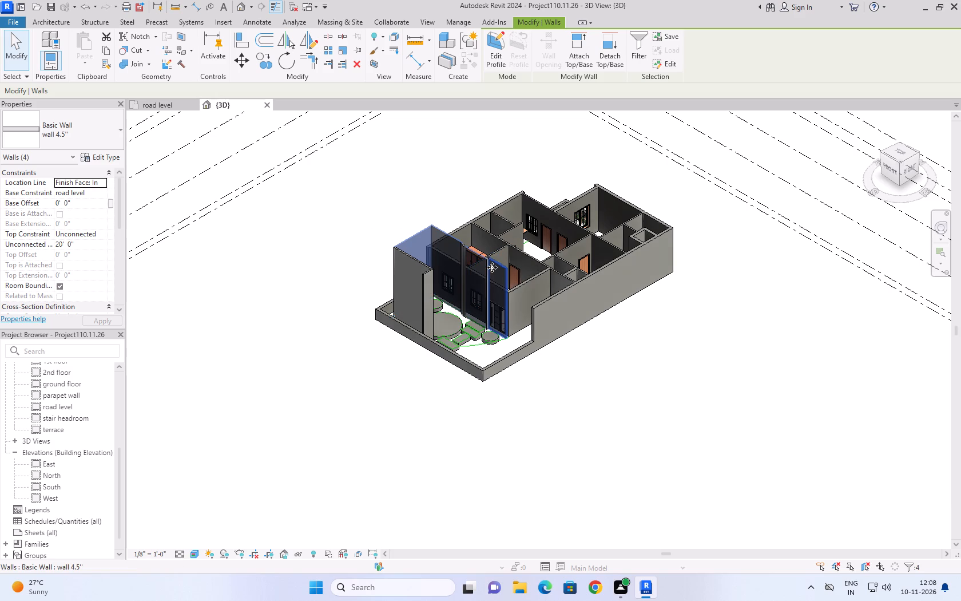
scroll(492, 267, "up", 13)
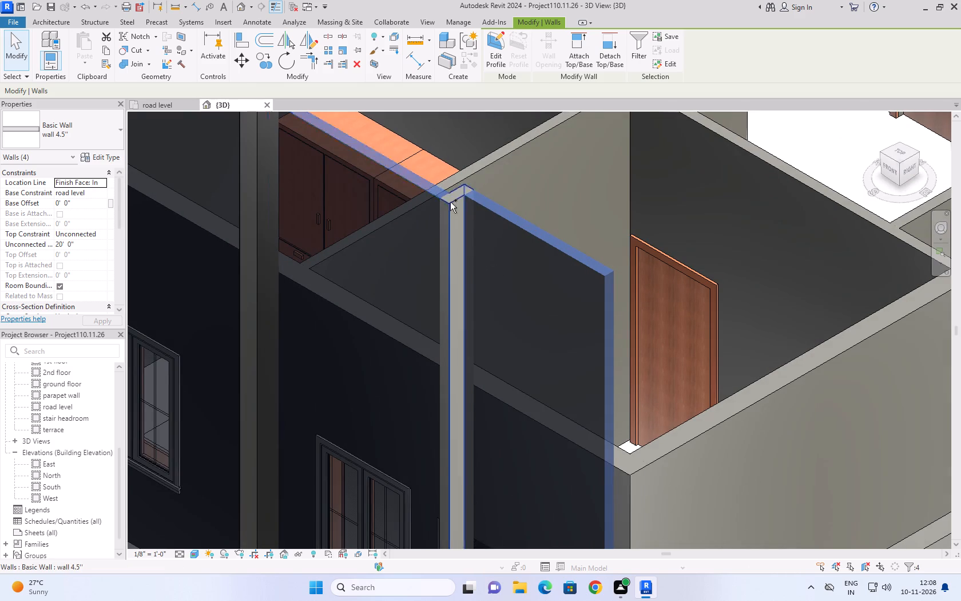
left_click(456, 202, "ctrl")
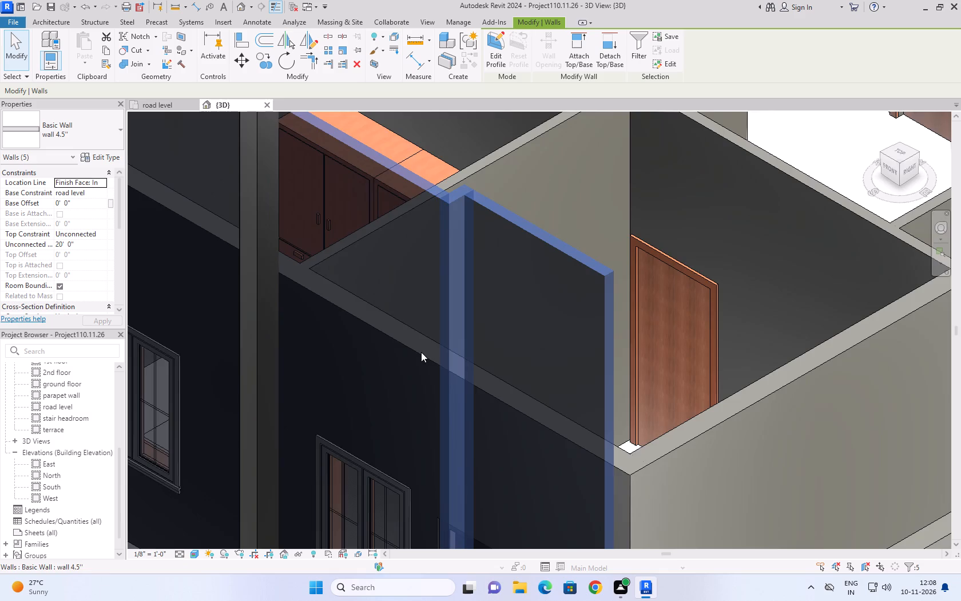
scroll(425, 343, "down", 8)
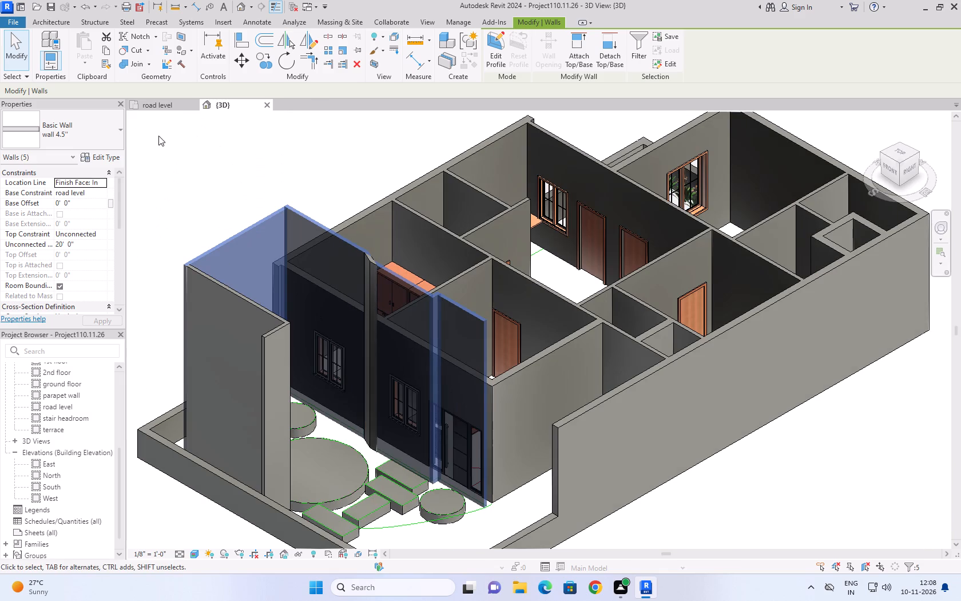
left_click(264, 347, "ctrl")
left_click(248, 301, "ctrl")
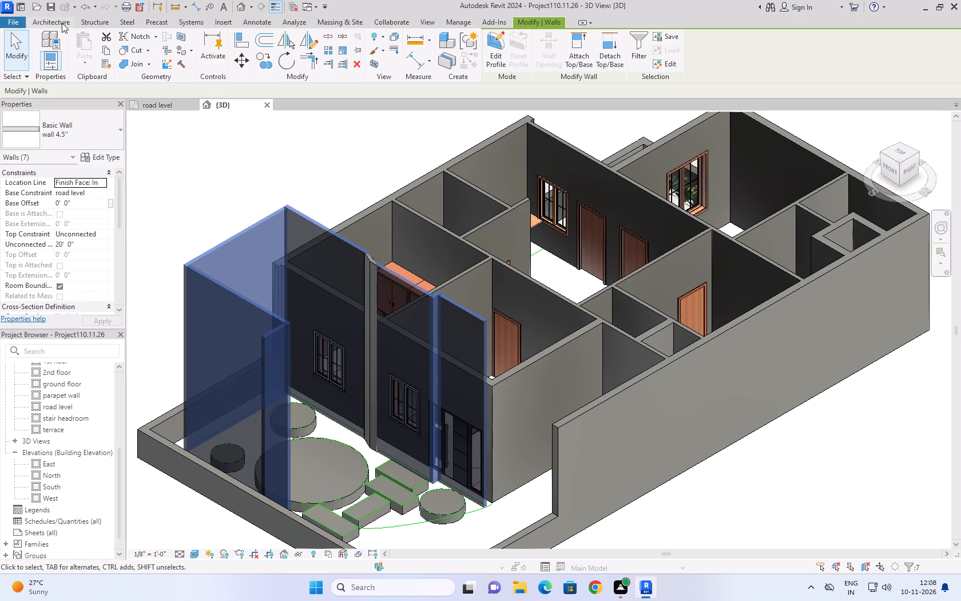
left_click(108, 239)
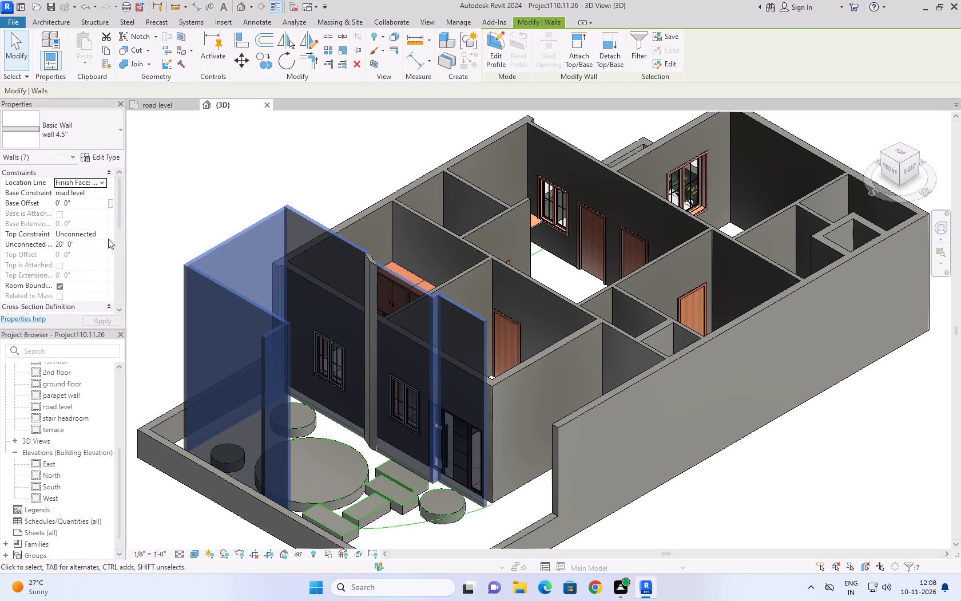
left_click(104, 235)
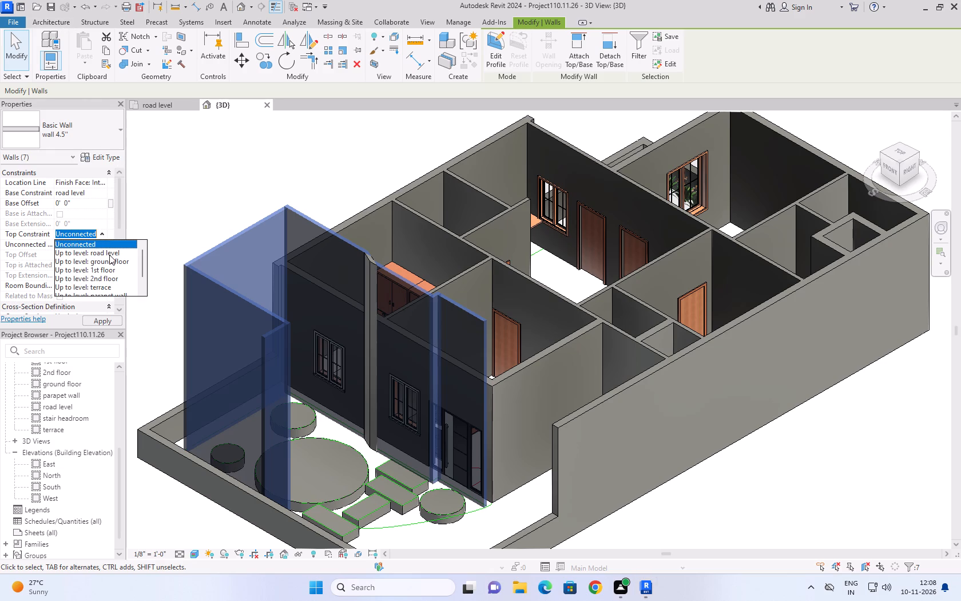
left_click(112, 259)
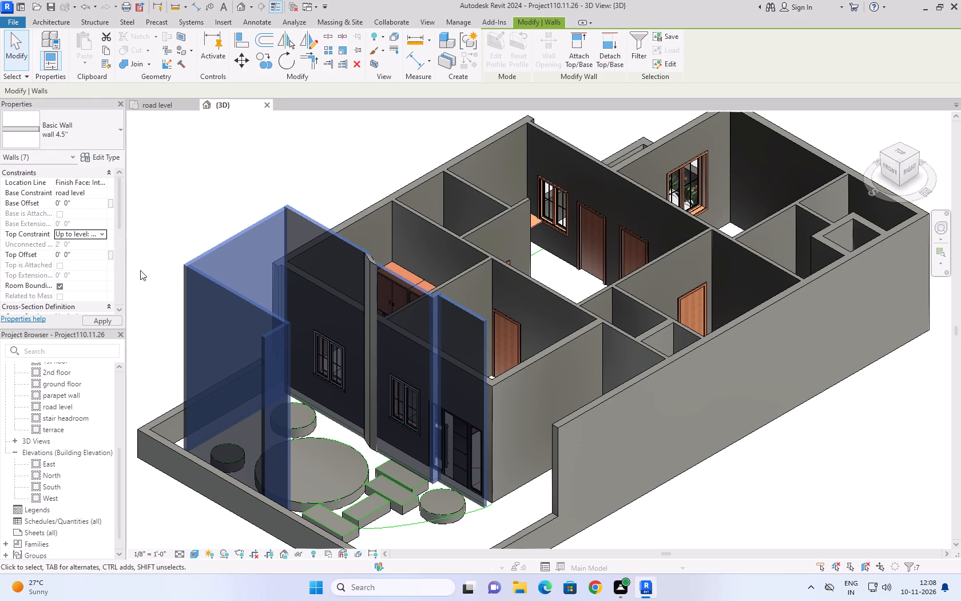
left_click(733, 493)
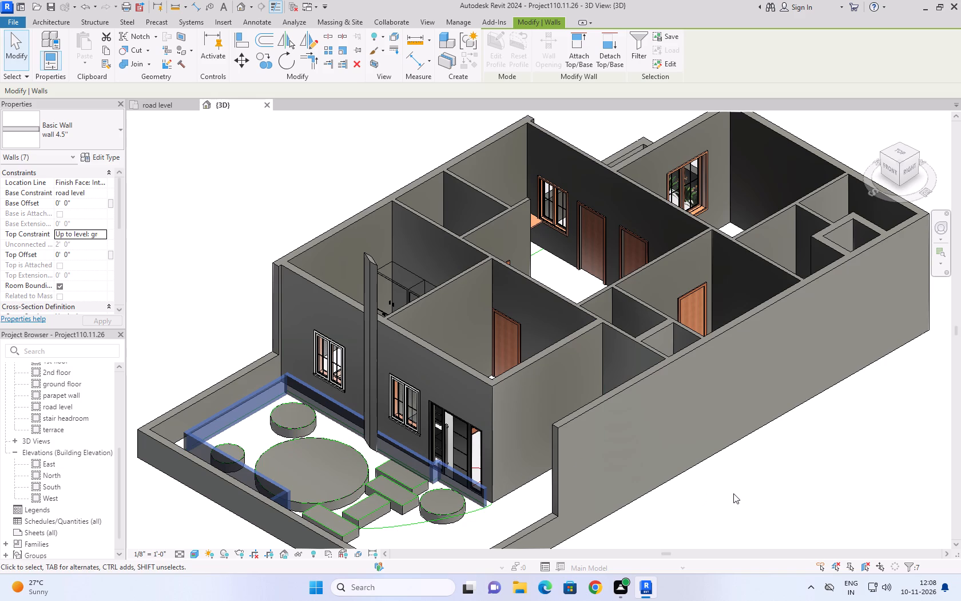
Examine the garden's low walls, round slabs and rectangular floor slabs against the house front in 3D.
scroll(723, 438, "down", 4)
scroll(590, 546, "up", 4)
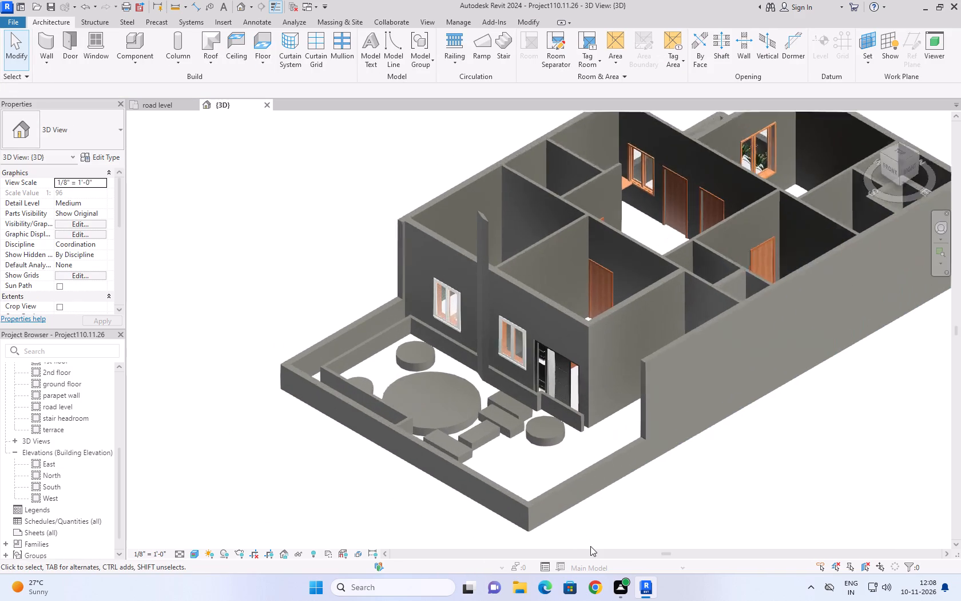
scroll(598, 511, "up", 3)
scroll(603, 498, "down", 4)
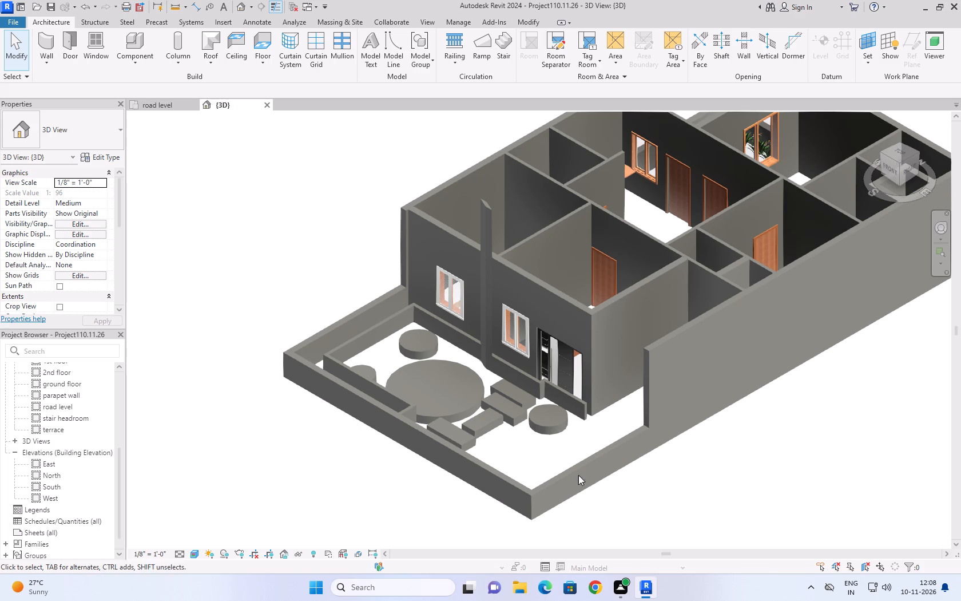
middle_click_drag(307, 240, 178, 267)
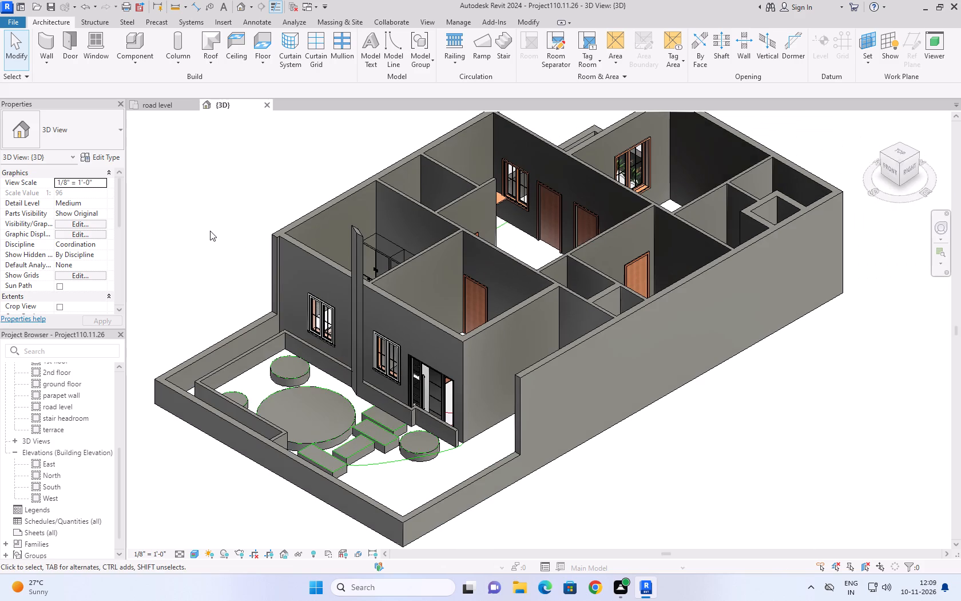
left_click(689, 465)
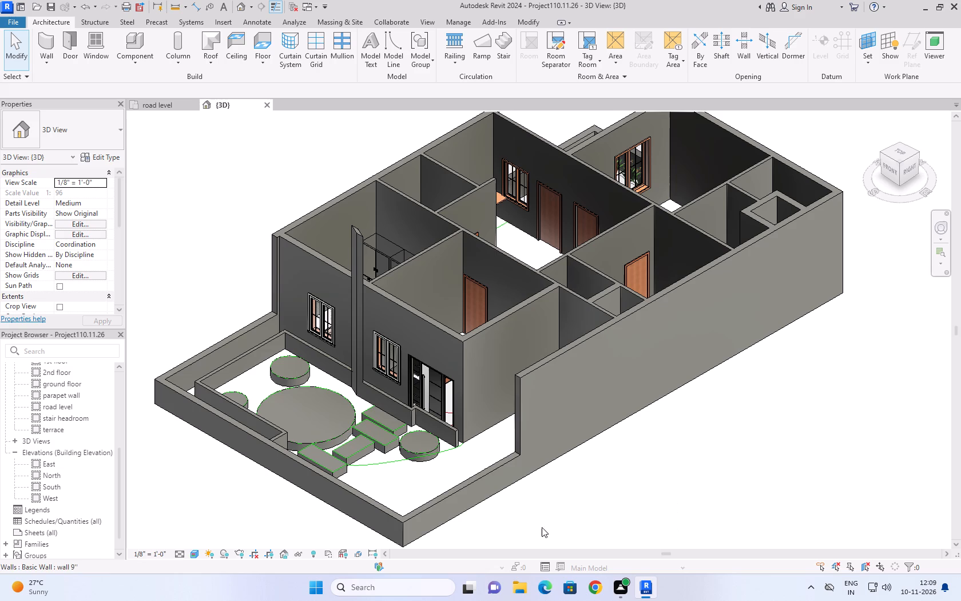
left_click(646, 533)
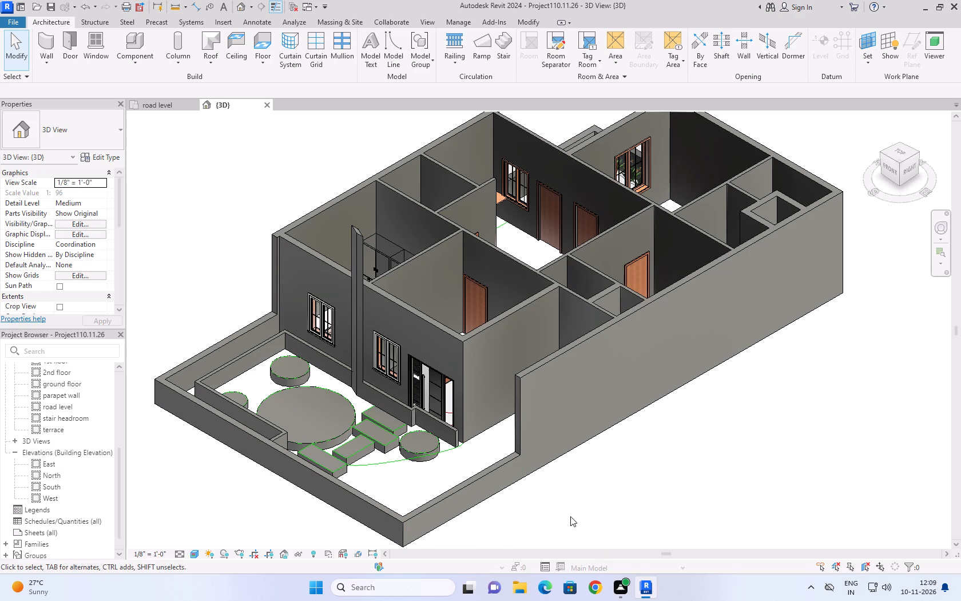
left_click(361, 449)
left_click(362, 445)
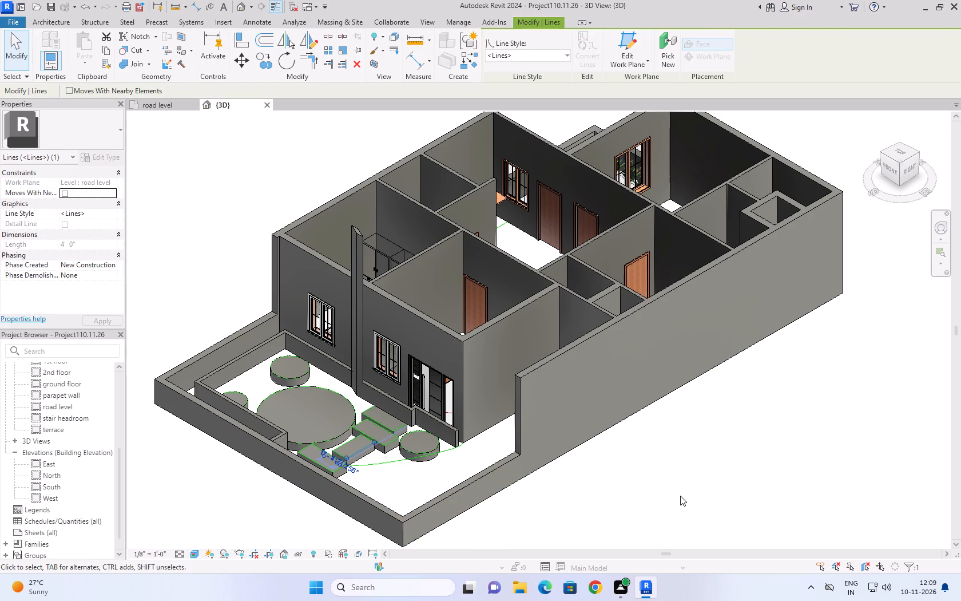
left_click(682, 491)
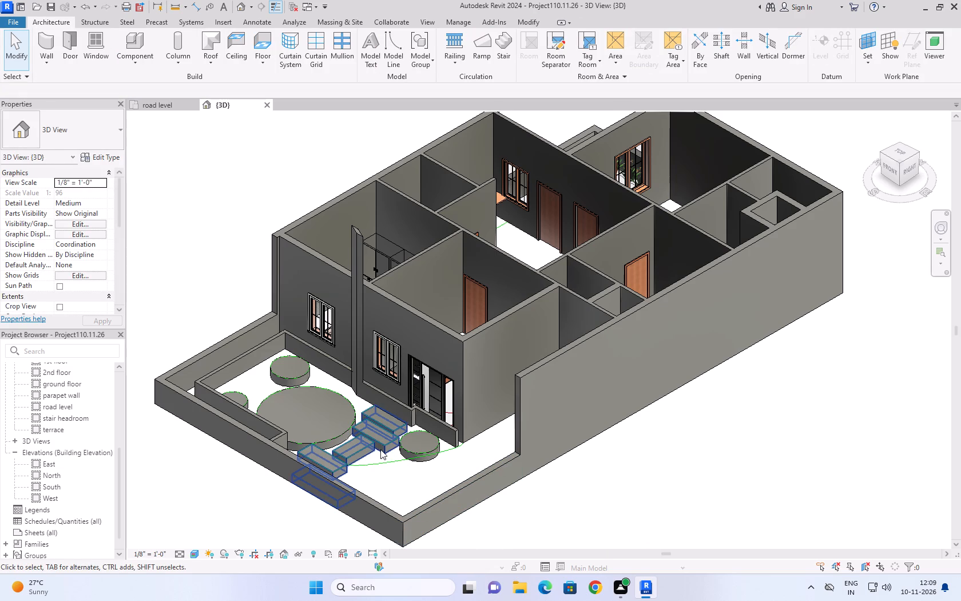
left_click(380, 449)
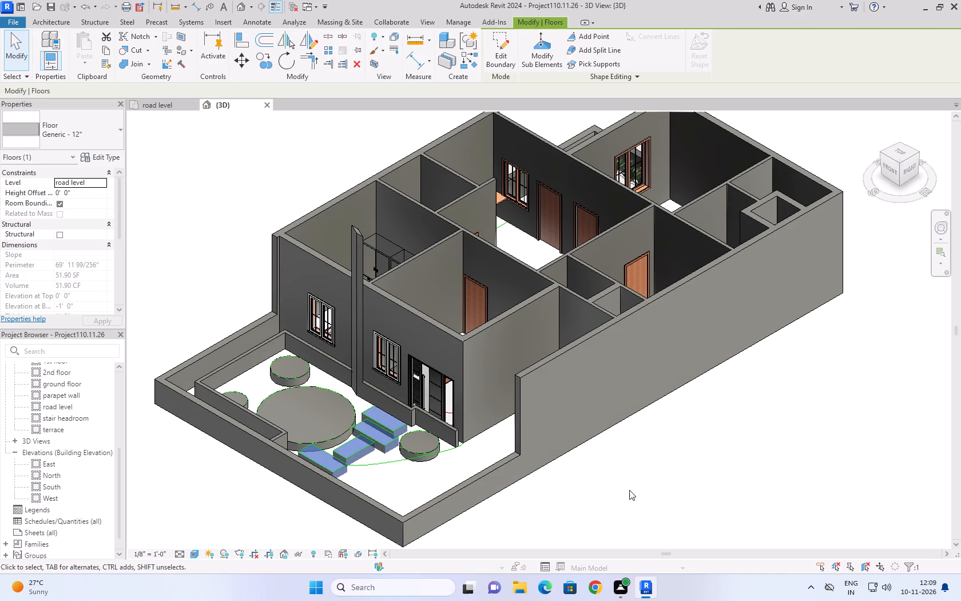
left_click(629, 490)
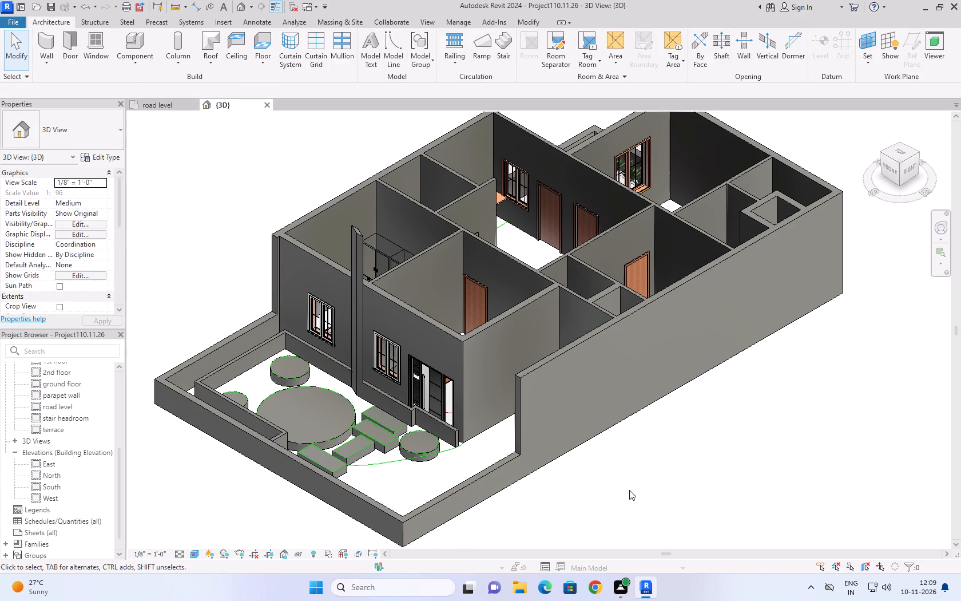
left_click(207, 208)
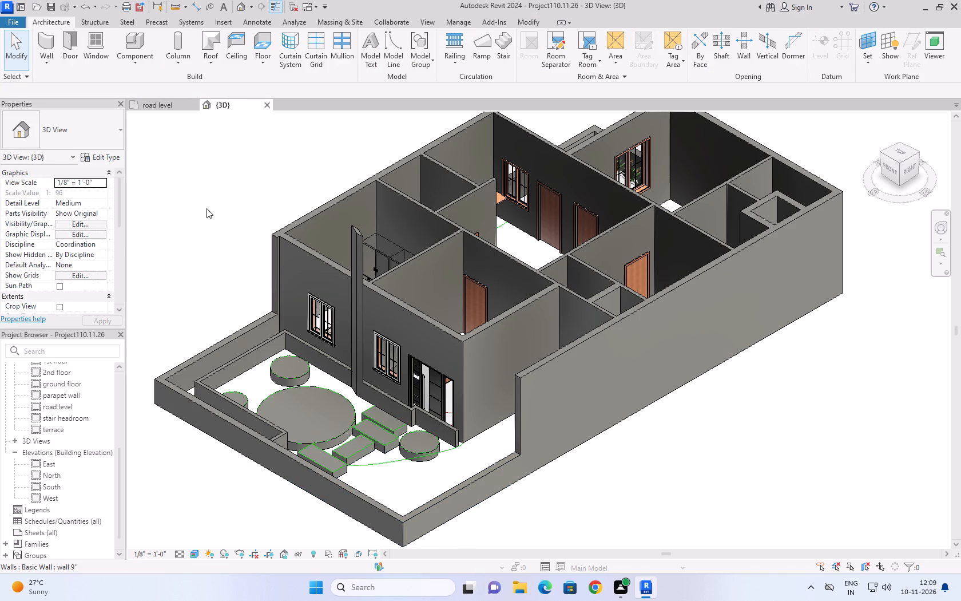
scroll(460, 431, "up", 1)
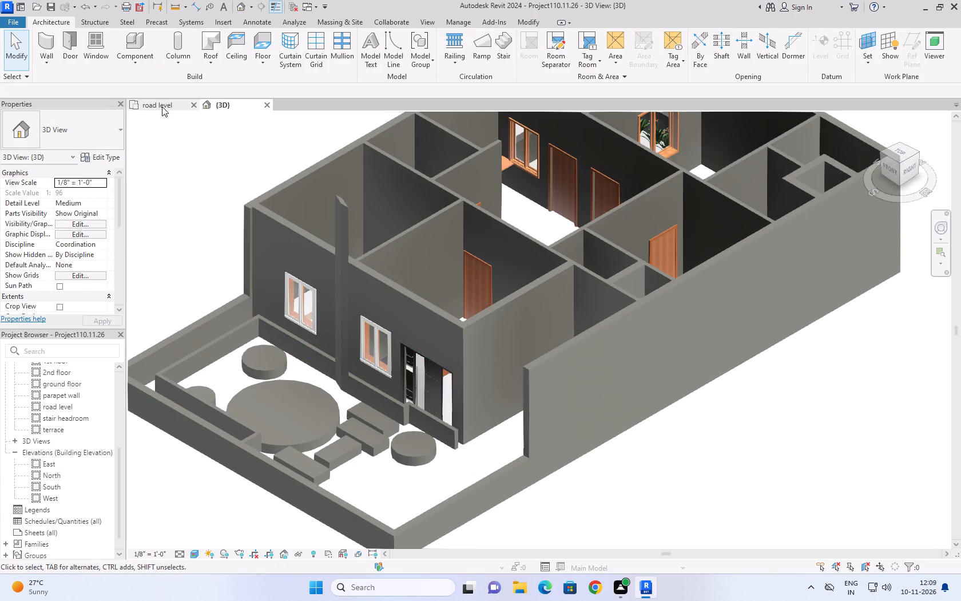
On the road level plan, draw a short matching wall 4.5" return from the house-side garden wall's end to the house corner.
left_click(162, 106)
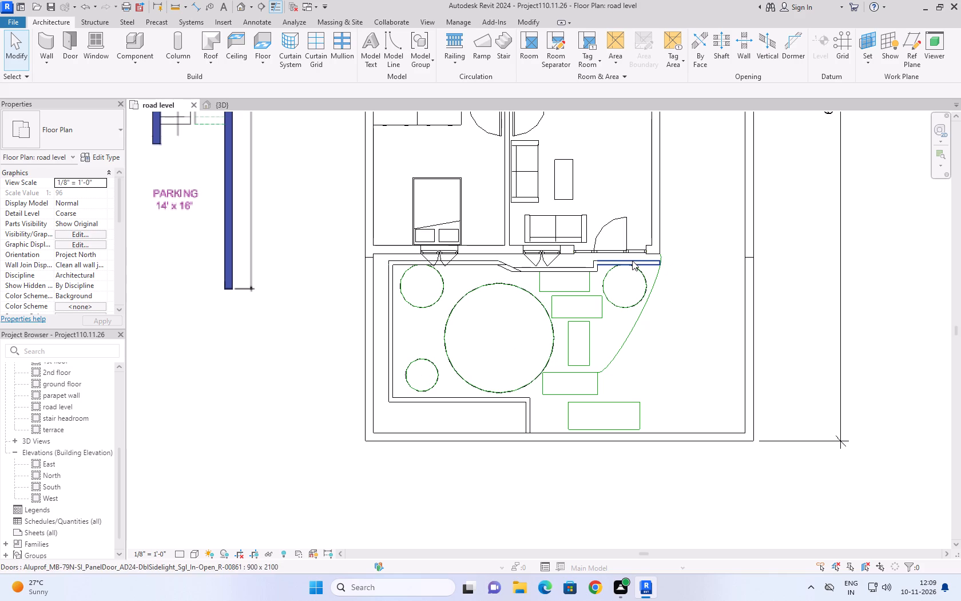
left_click(633, 260)
type("cs")
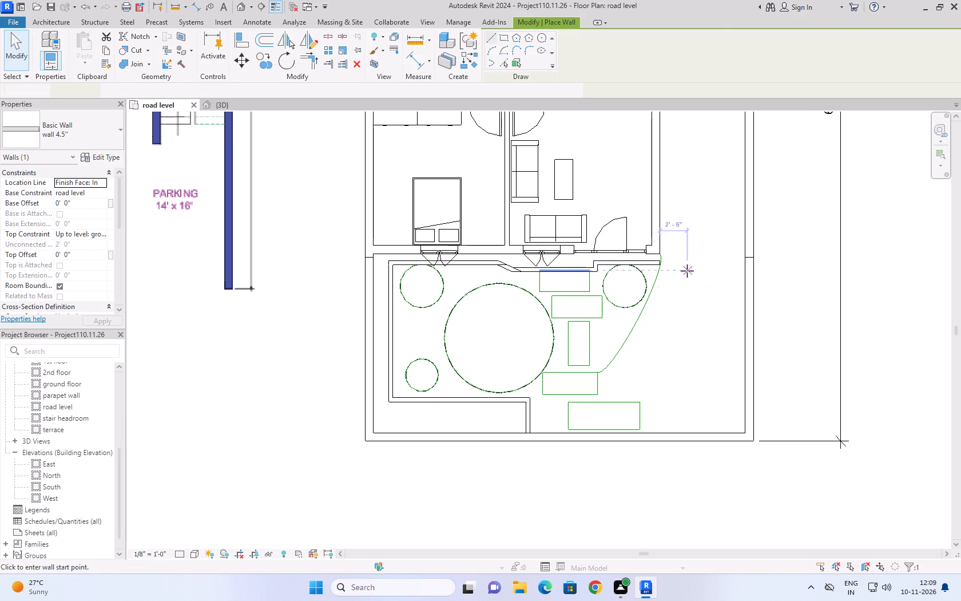
scroll(682, 262, "up", 12)
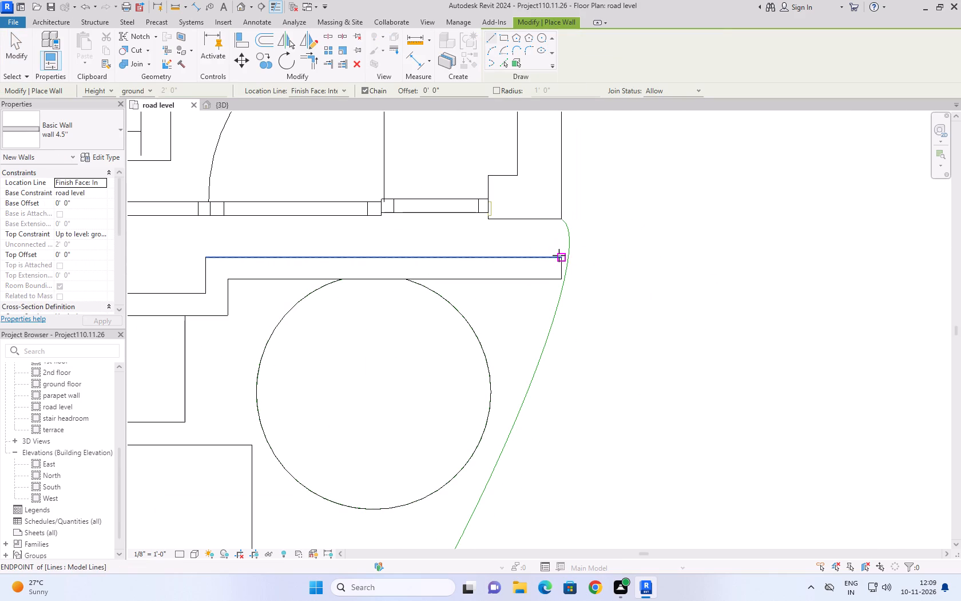
left_click(559, 255)
left_click(560, 220)
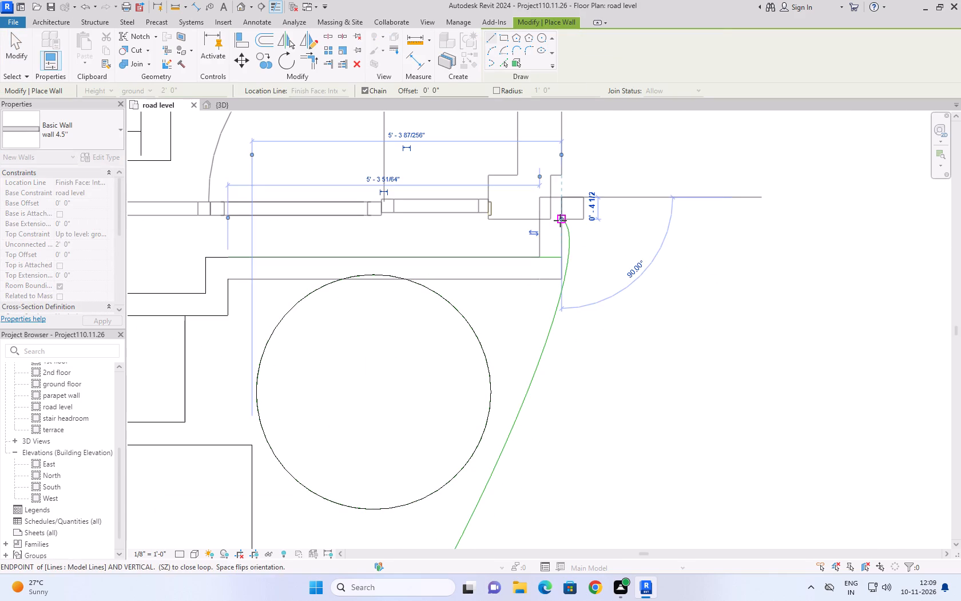
key("Escape")
key("Escape")
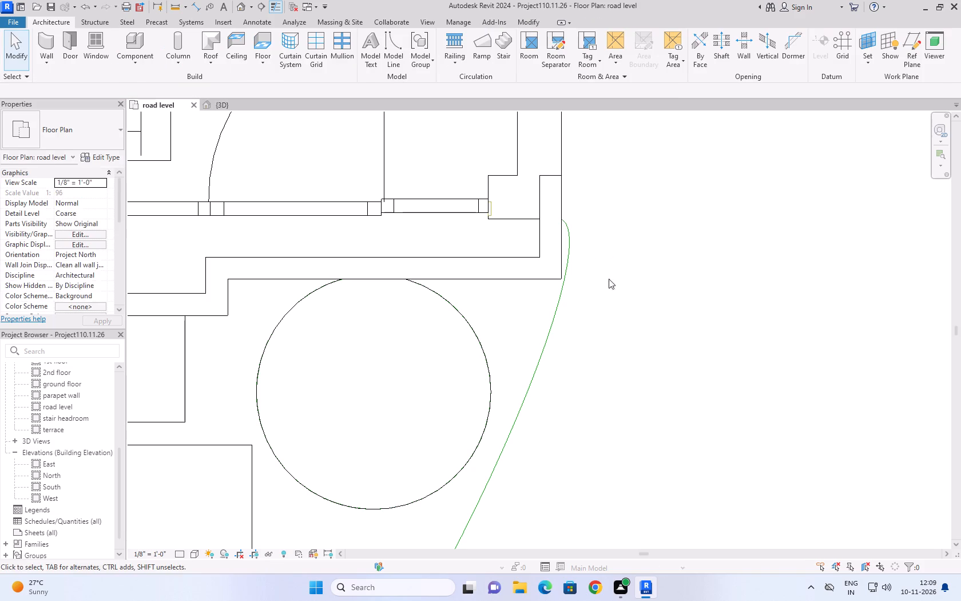
key("Escape")
Extend the end of the living room's outer side wall 9" to the house front corner, meeting the short wall 4.5" return.
left_click(542, 173)
key("Escape")
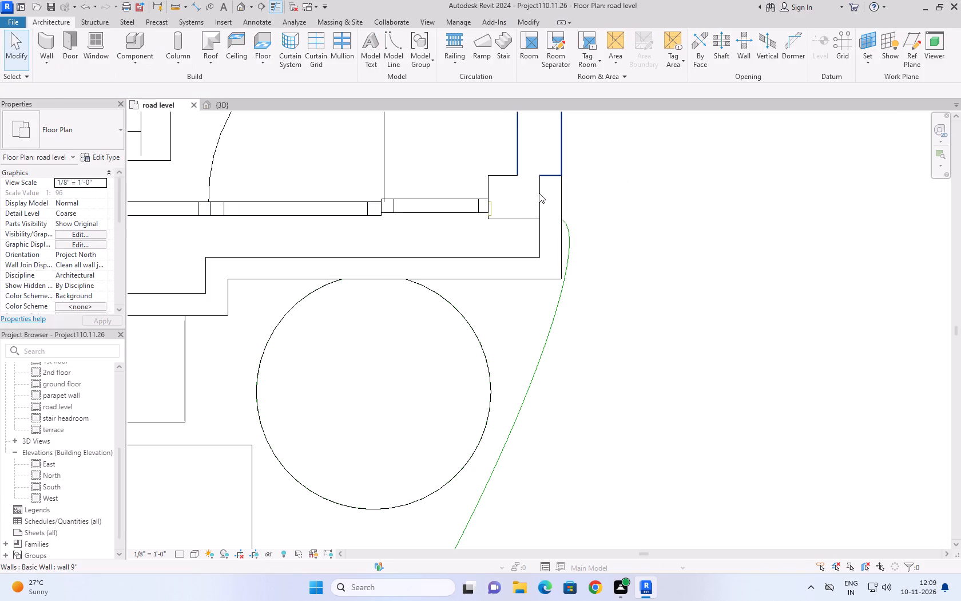
left_click(539, 193)
scroll(601, 245, "down", 4)
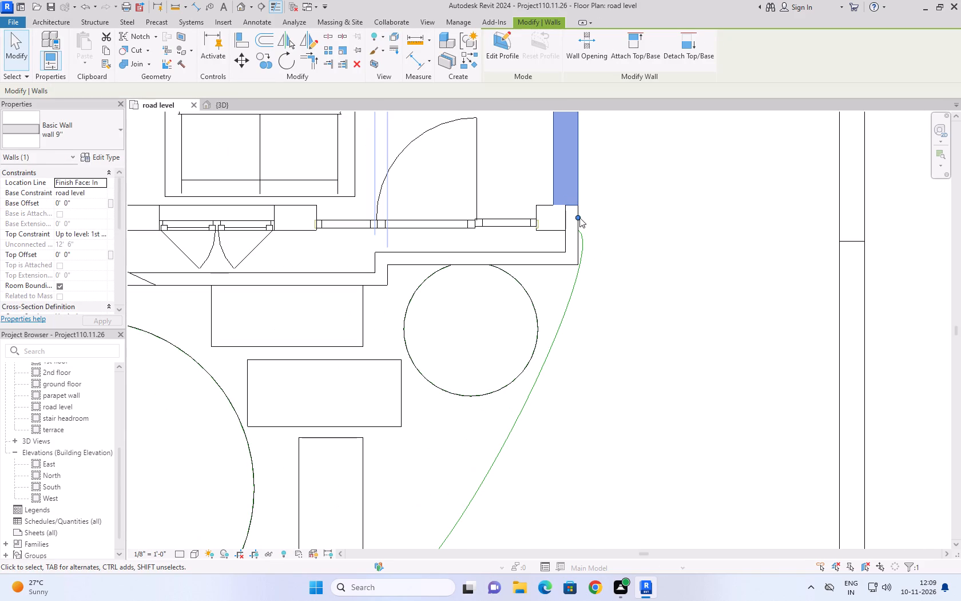
left_click_drag(579, 218, 577, 232)
left_click(641, 224)
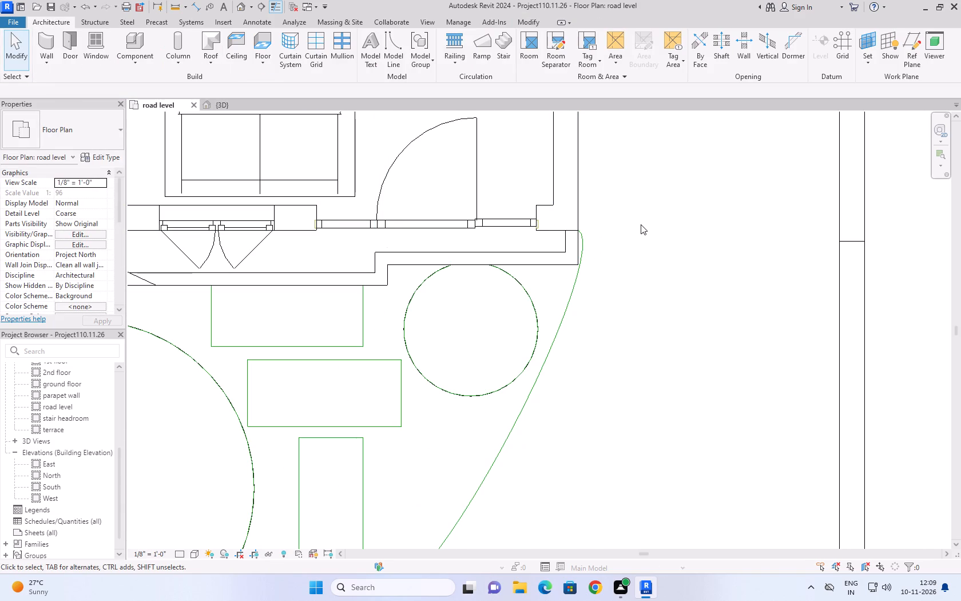
key("Escape")
key("Escape")
left_click(570, 239)
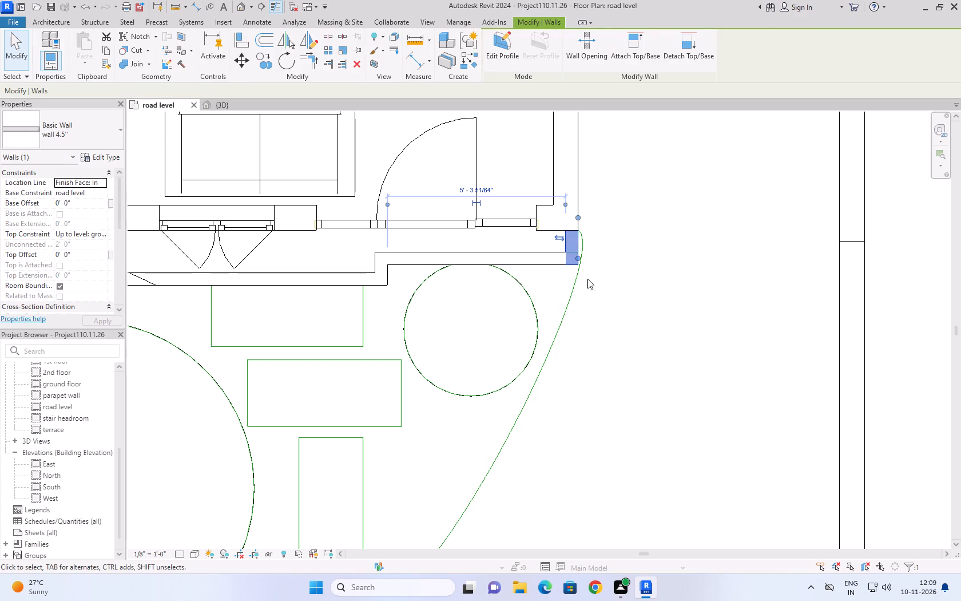
left_click(627, 271)
scroll(628, 270, "down", 4)
key("Escape")
key("Escape")
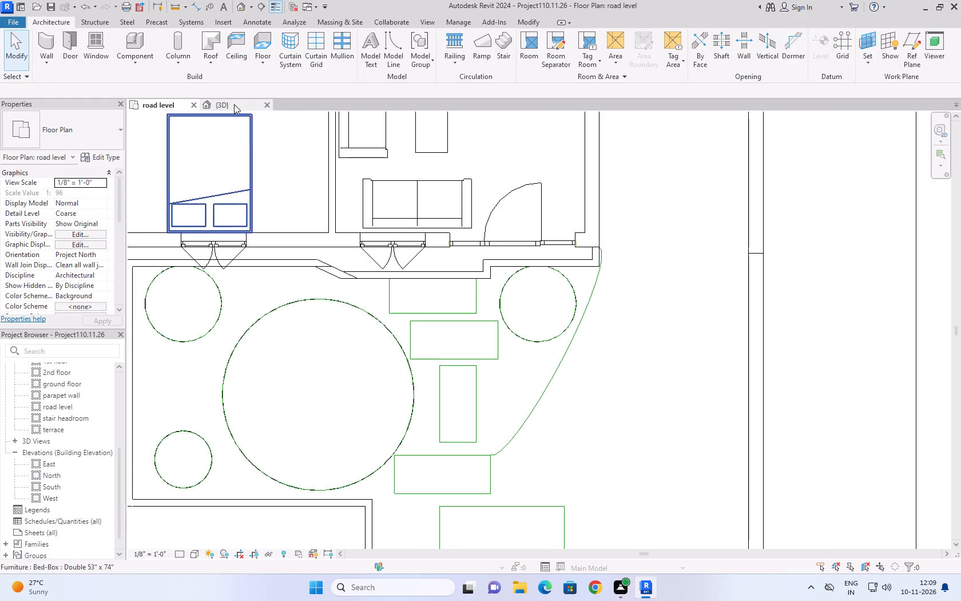
Examine the house corner and front garden in 3D and on the road level plan beside the reference drawing.
left_click(234, 103)
left_click(706, 422)
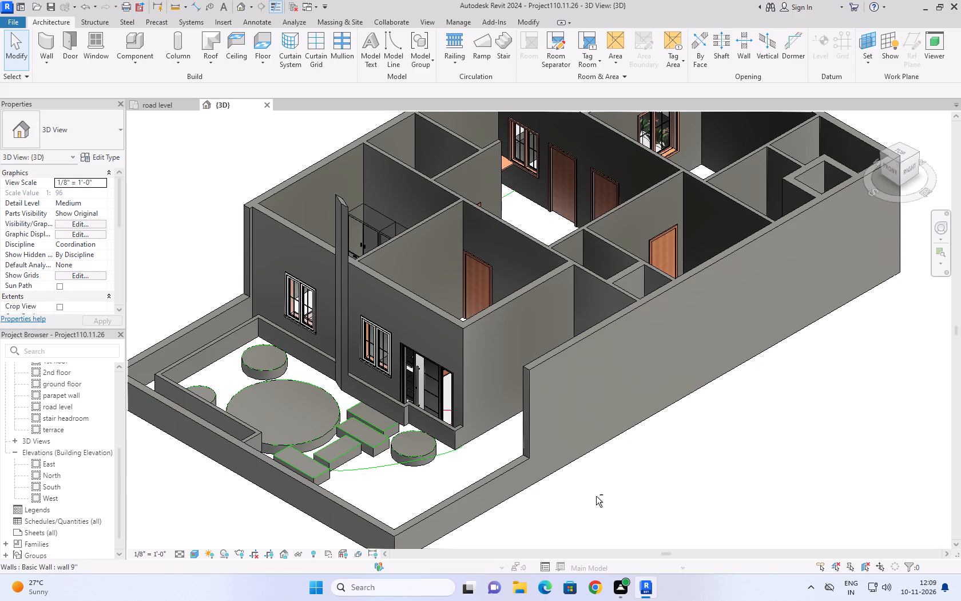
middle_click_drag(599, 497, 693, 475, "shift")
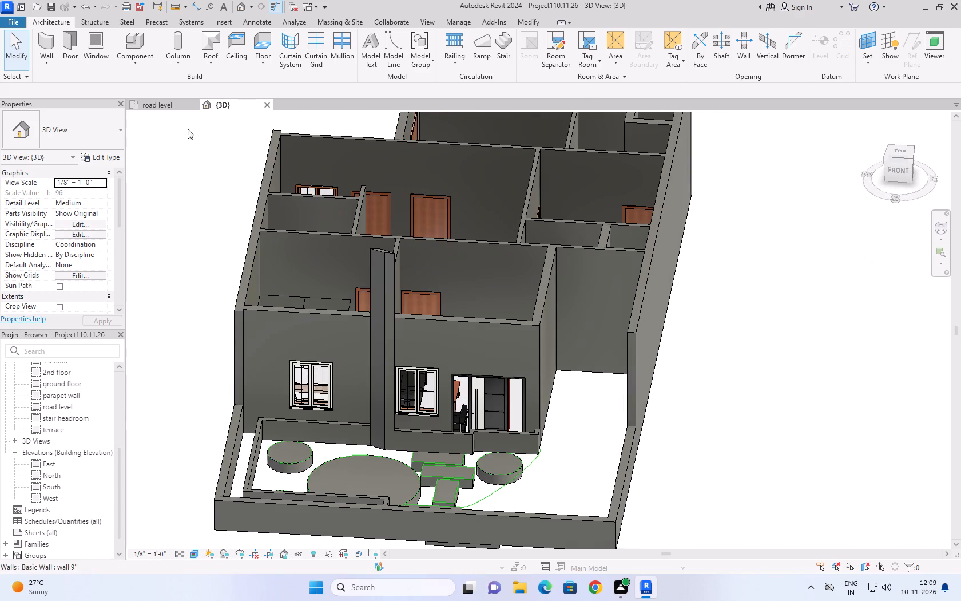
left_click(170, 110)
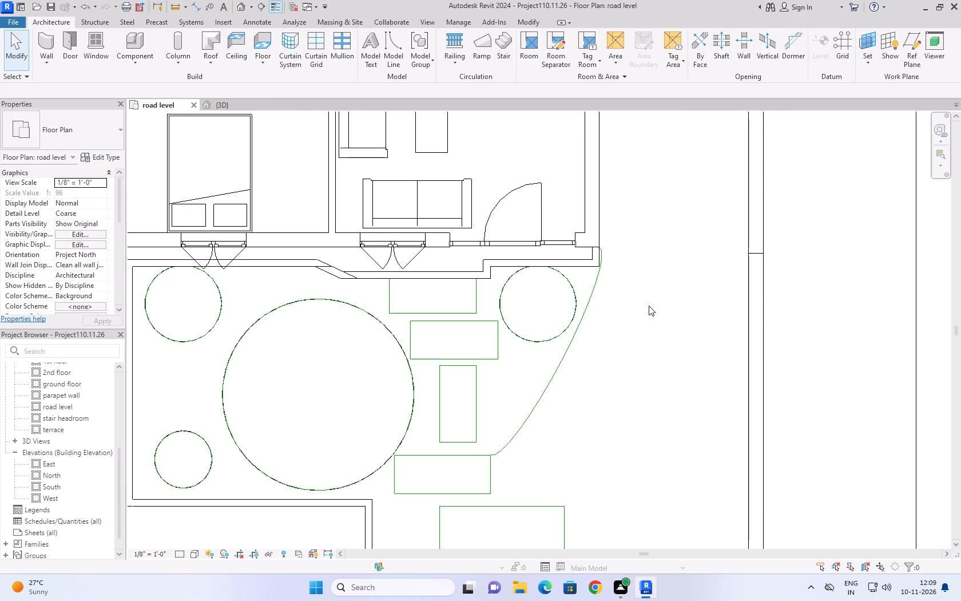
scroll(649, 306, "down", 2)
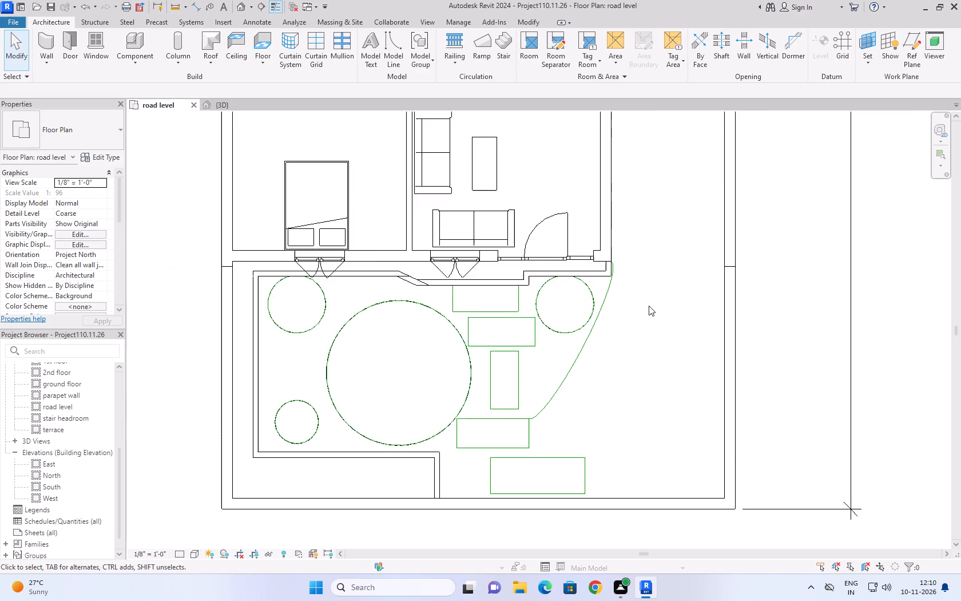
scroll(649, 306, "down", 5)
middle_click_drag(649, 237, 604, 258)
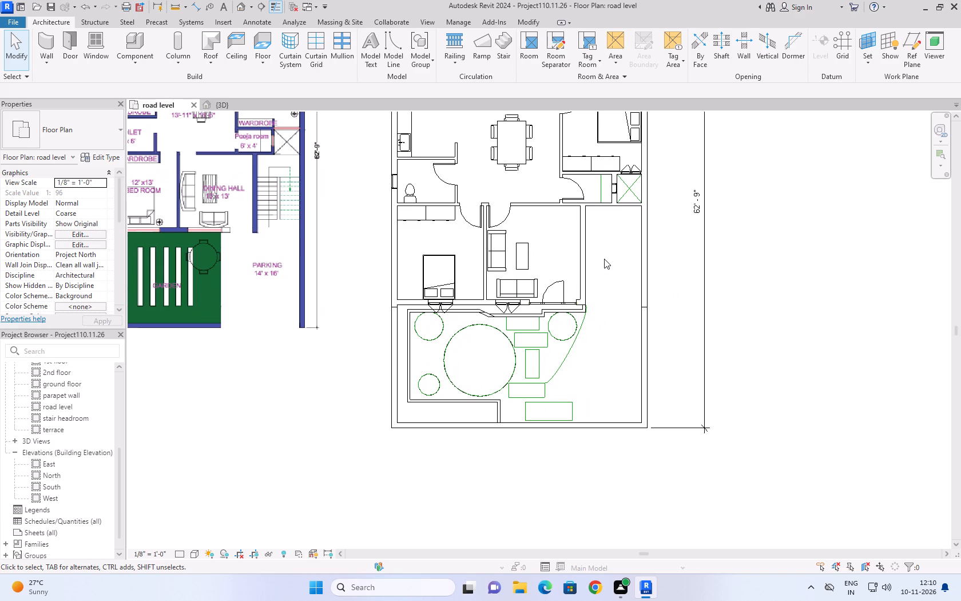
Shift the large round garden floor slab away from the rectangular slabs, overlapping the two smaller round slabs near the outer side wall.
left_click(475, 322)
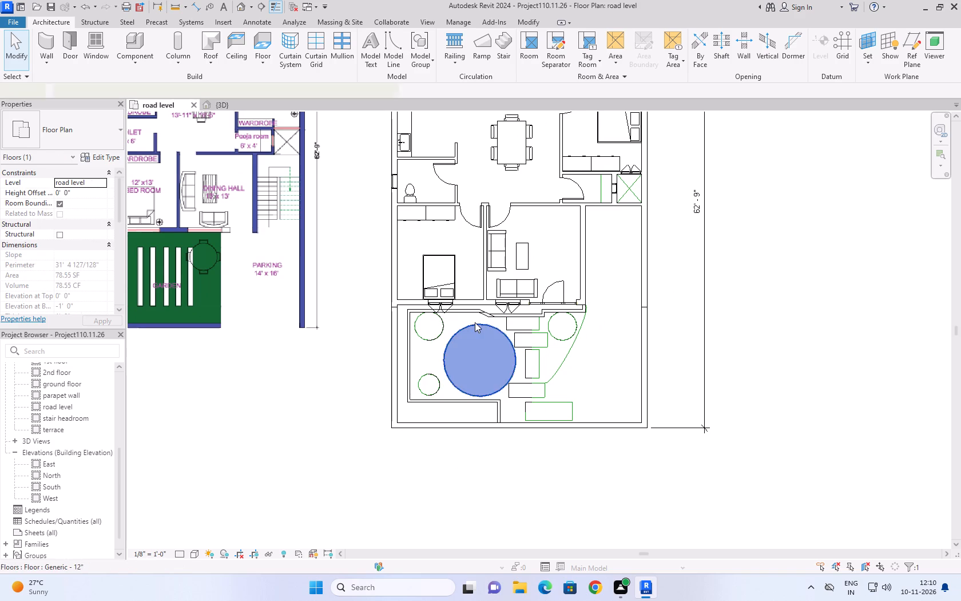
key("Left")
key("Left")
key("Left")
key("Left")
key("Left")
key("Left")
key("Left")
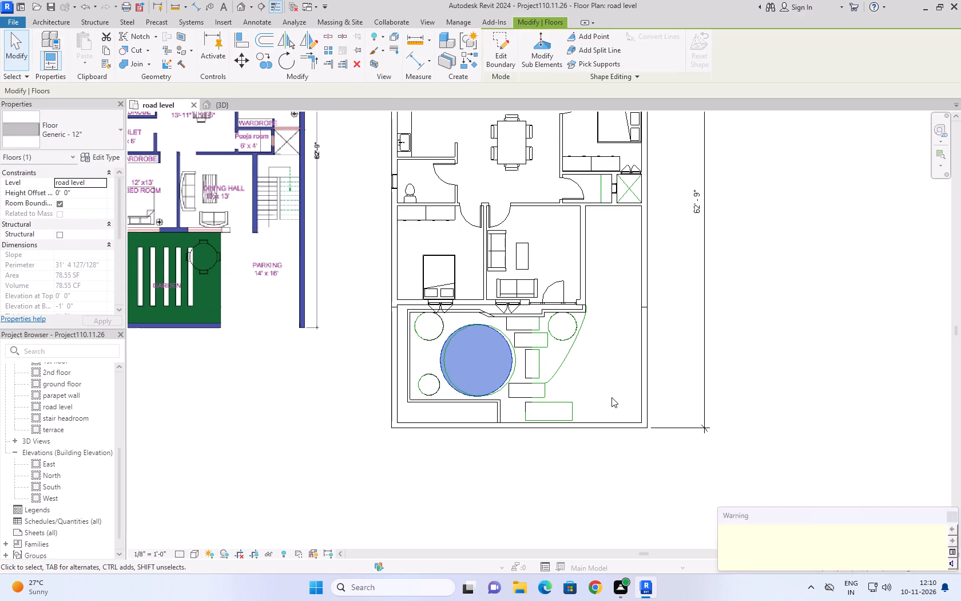
key("Left")
key("Left")
key("Left")
key("Right")
key("Right")
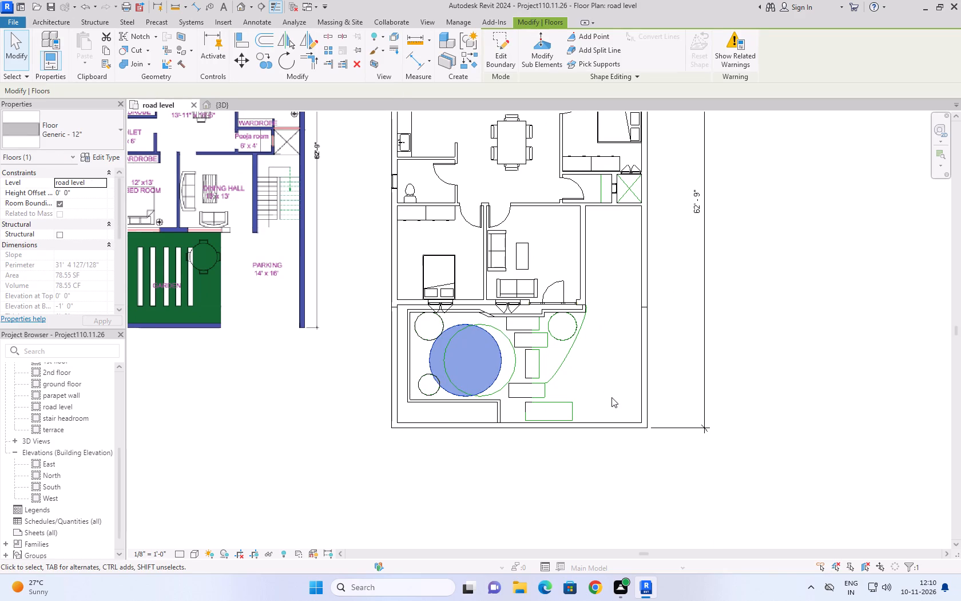
key("Right")
key("Right")
key("Right")
key("Right")
key("Right")
key("Right")
key("Left")
key("Left")
key("Left")
key("Left")
key("Left")
key("Left")
key("Left")
key("Left")
key("Left")
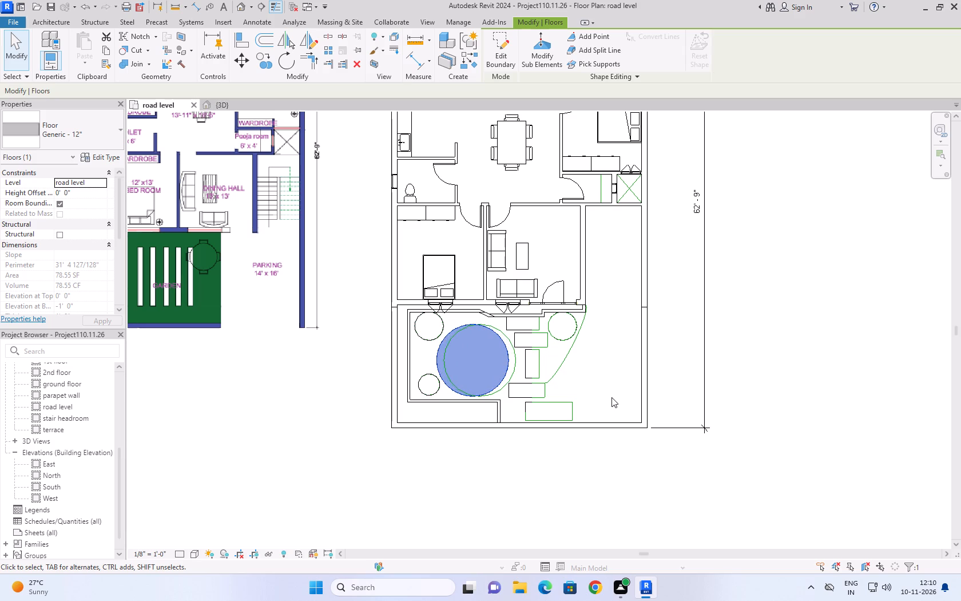
key("Left")
key("Left")
key("Left")
key("Left")
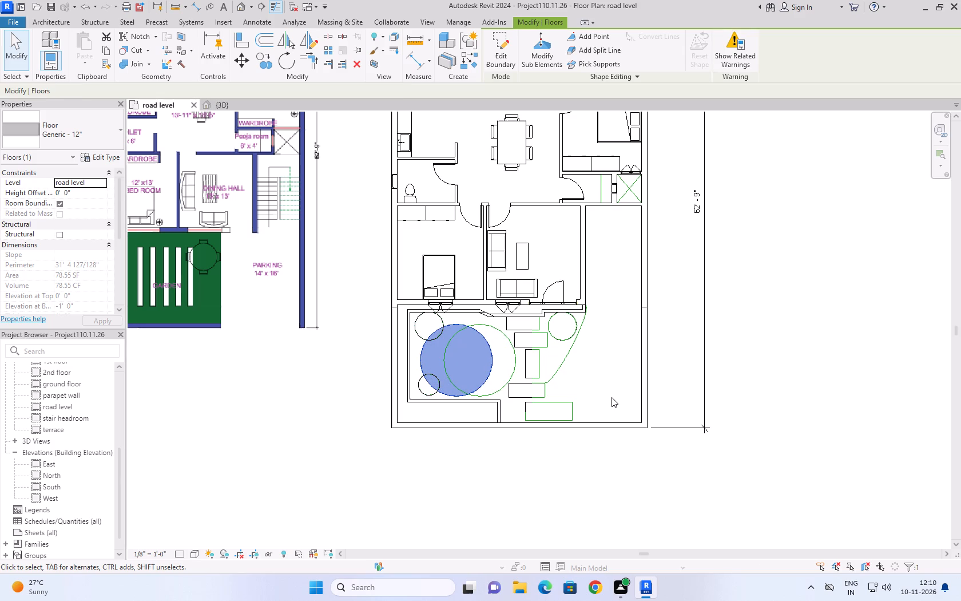
left_click(796, 304)
Delete the large circle model line left at the round slab's original position.
left_click(514, 361)
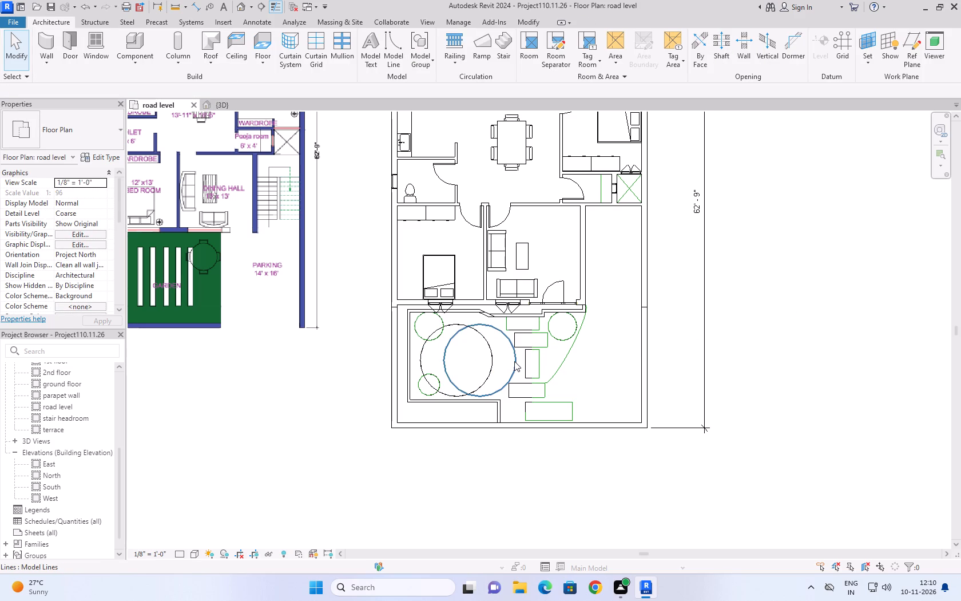
key("Delete")
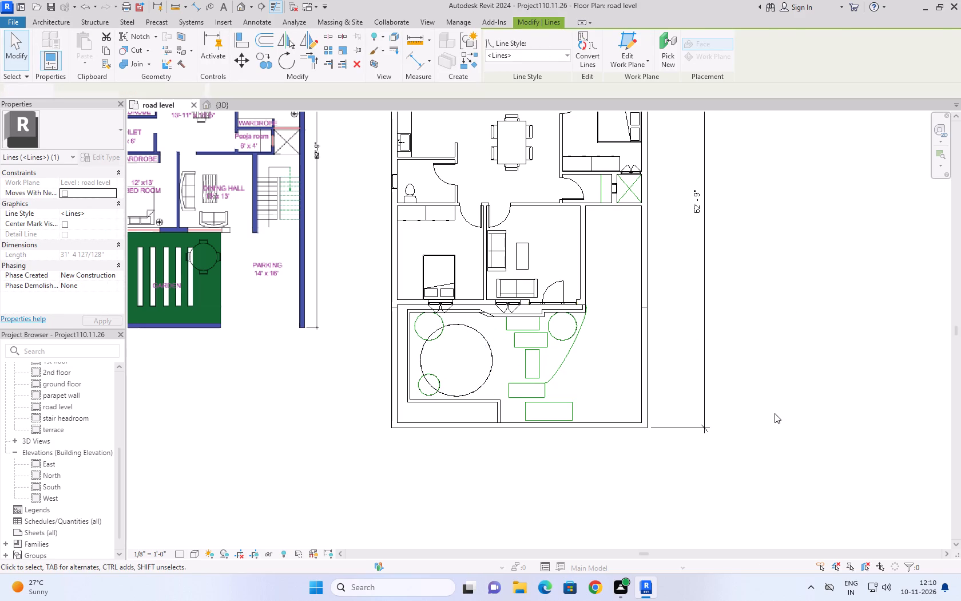
Shift the floor of five rectangular garden slabs toward the large round slab, bringing the frontmost one beside the garden wall's short return.
left_click(513, 333)
key("Left")
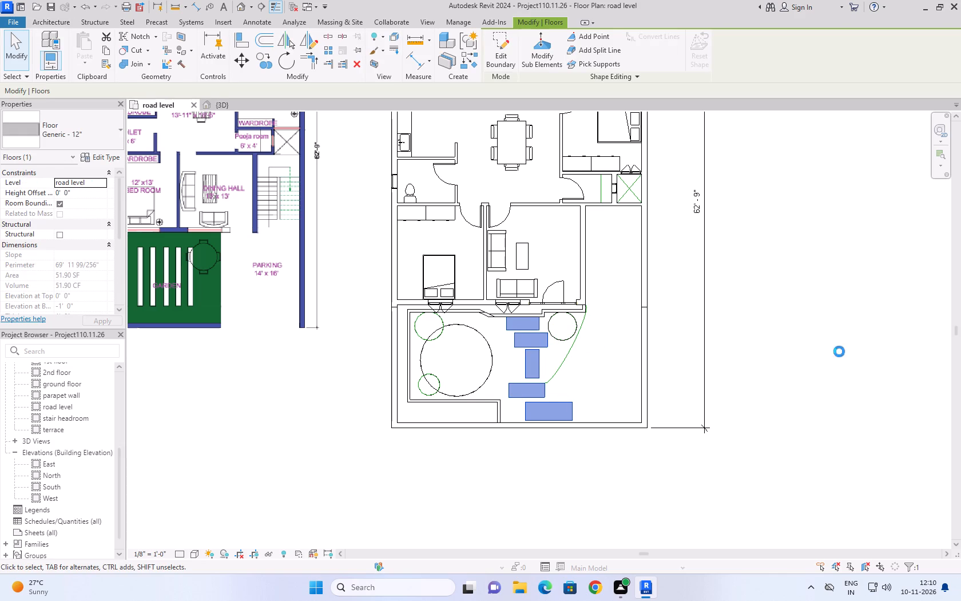
key("Left")
key("Left")
key("Left")
key("Left")
key("Left")
key("Left")
key("Left")
key("Left")
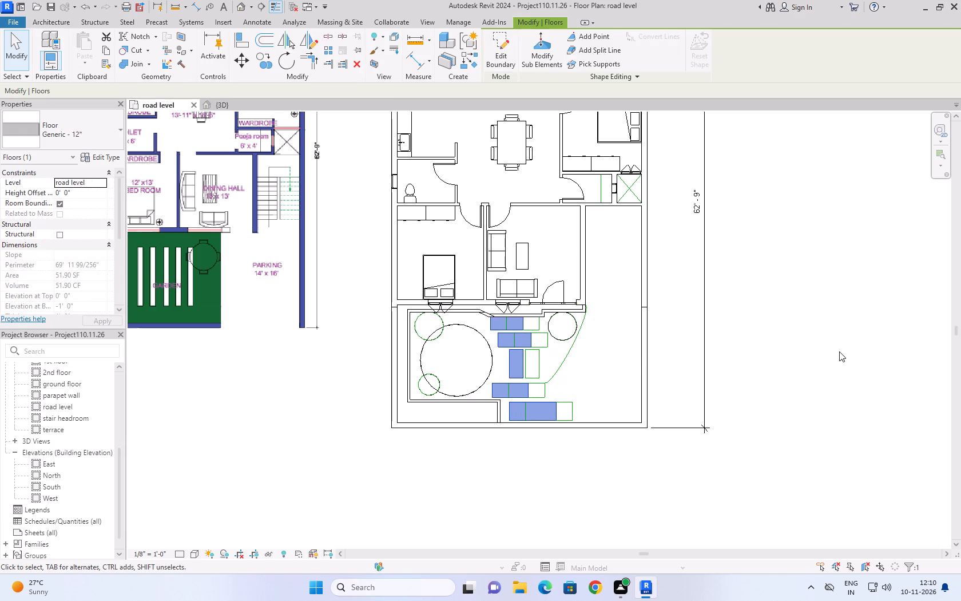
key("Left")
key("Left")
key("Left")
key("Left")
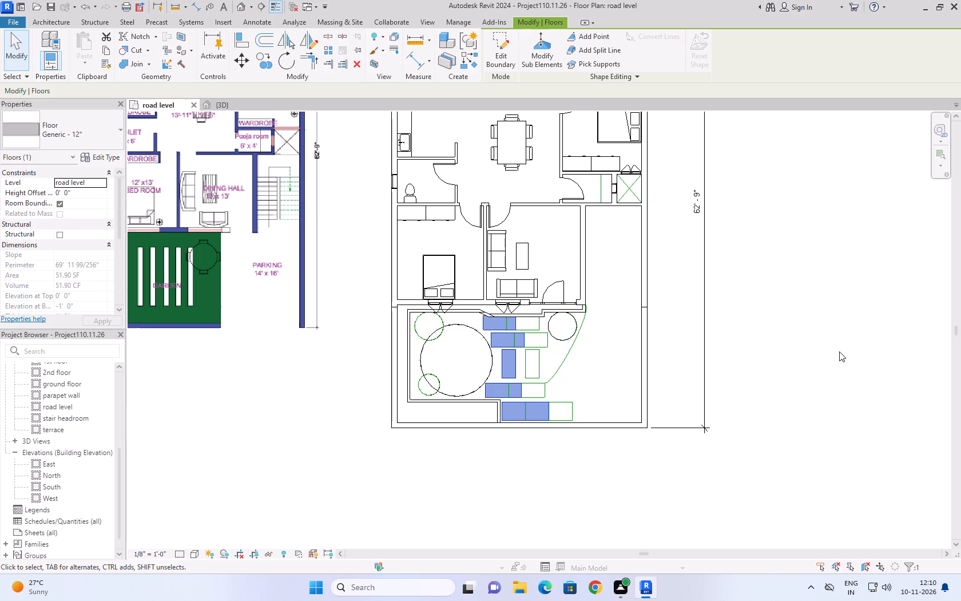
key("Left")
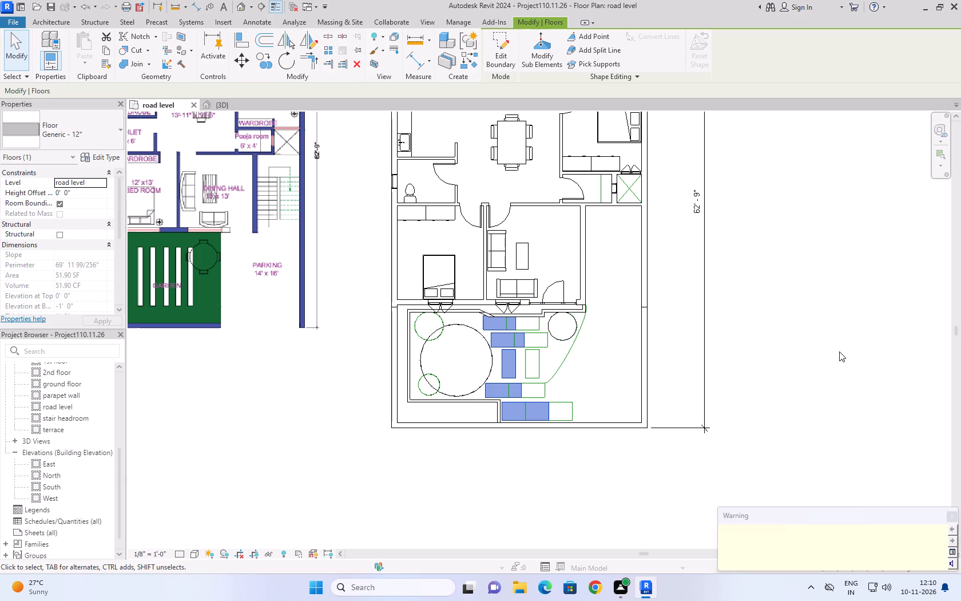
key("Right")
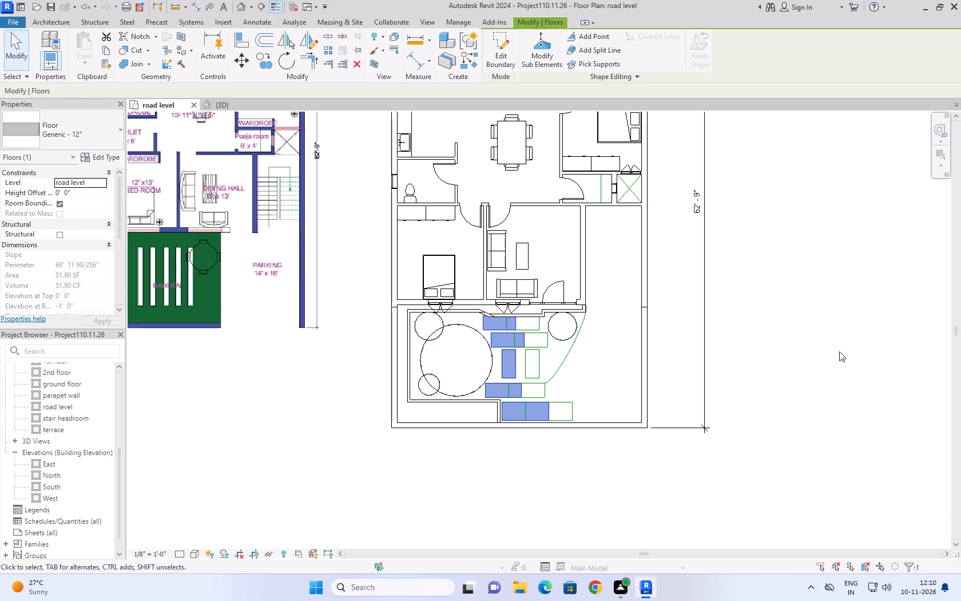
left_click(839, 351)
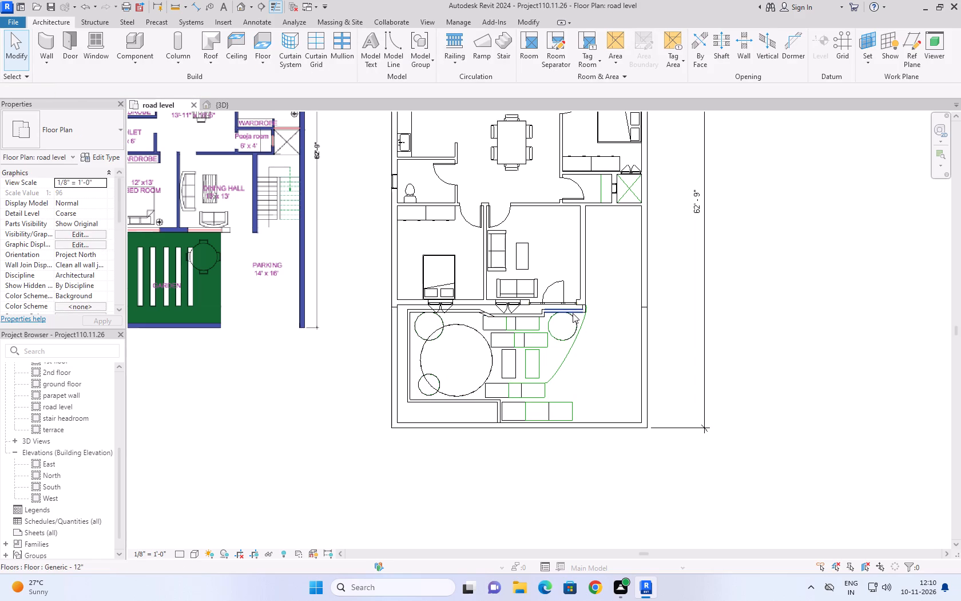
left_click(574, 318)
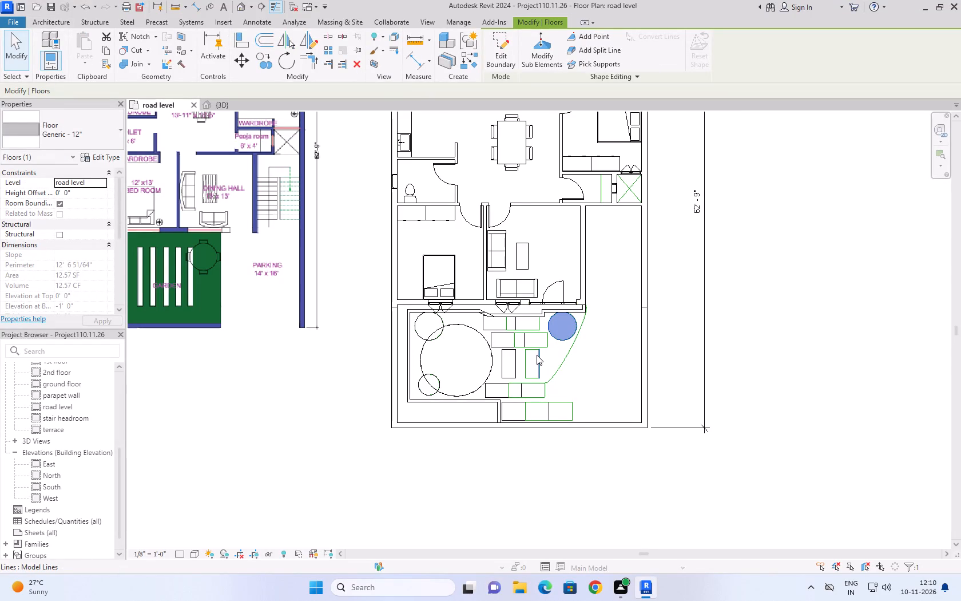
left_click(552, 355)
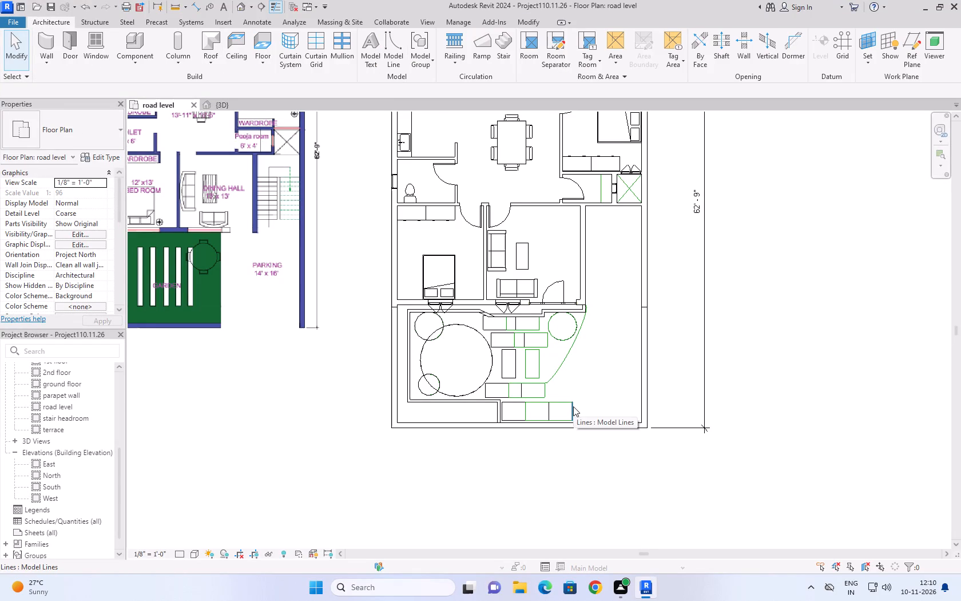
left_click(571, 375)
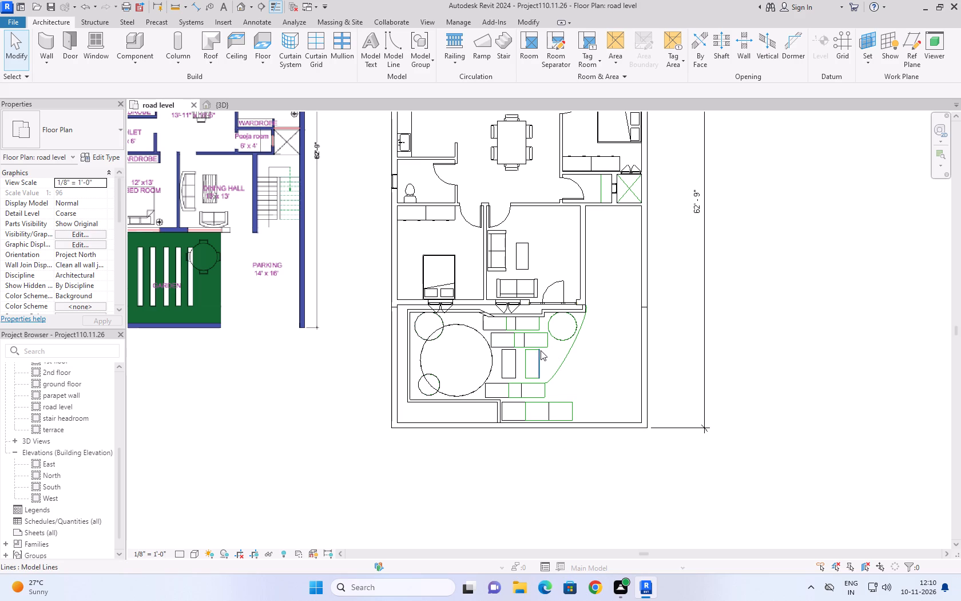
Delete the leftover model lines of the second and third rectangles from the house at their original positions.
scroll(539, 347, "up", 10)
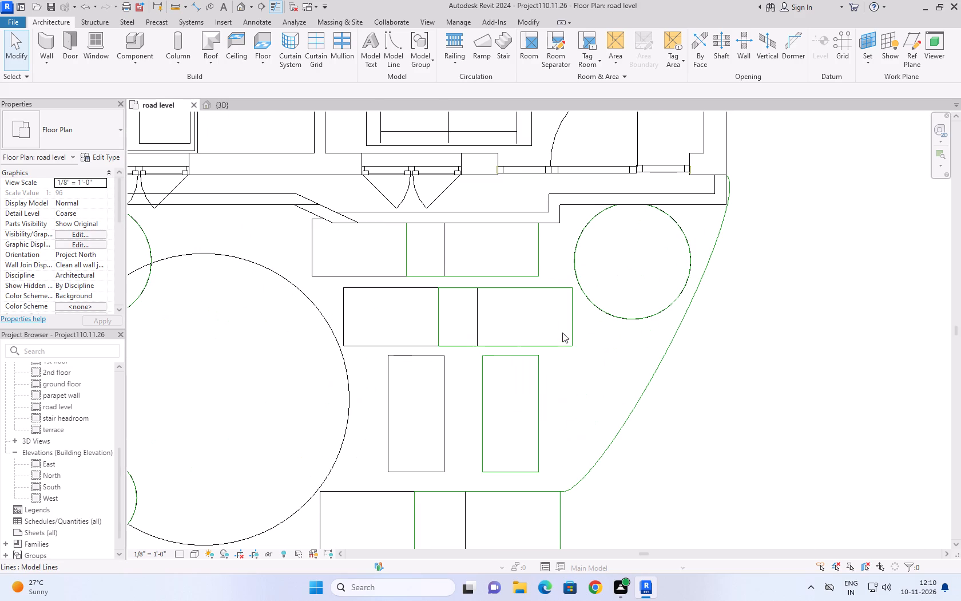
left_click(568, 326)
left_click(571, 323)
key("Delete")
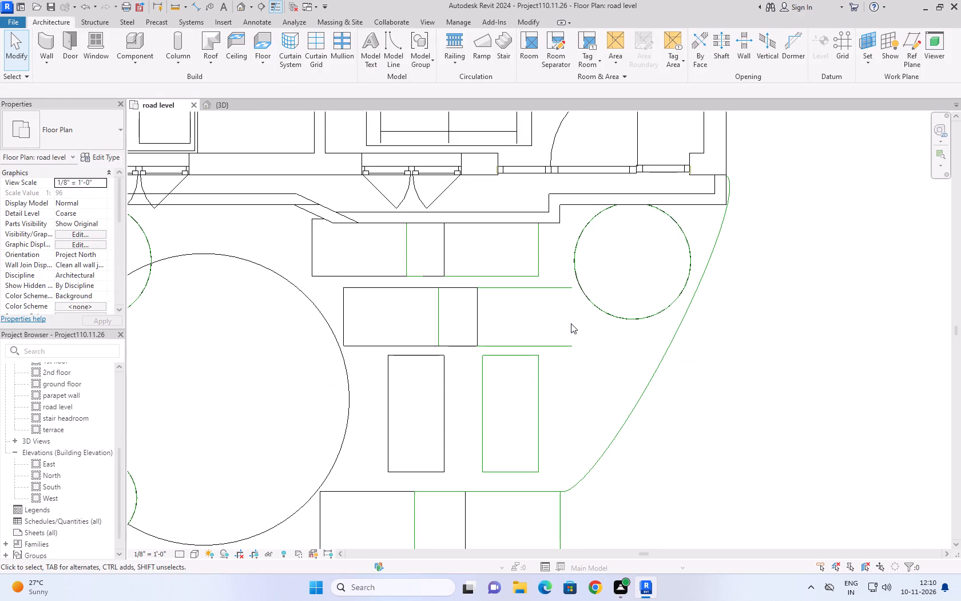
double_click(563, 341)
key("Delete")
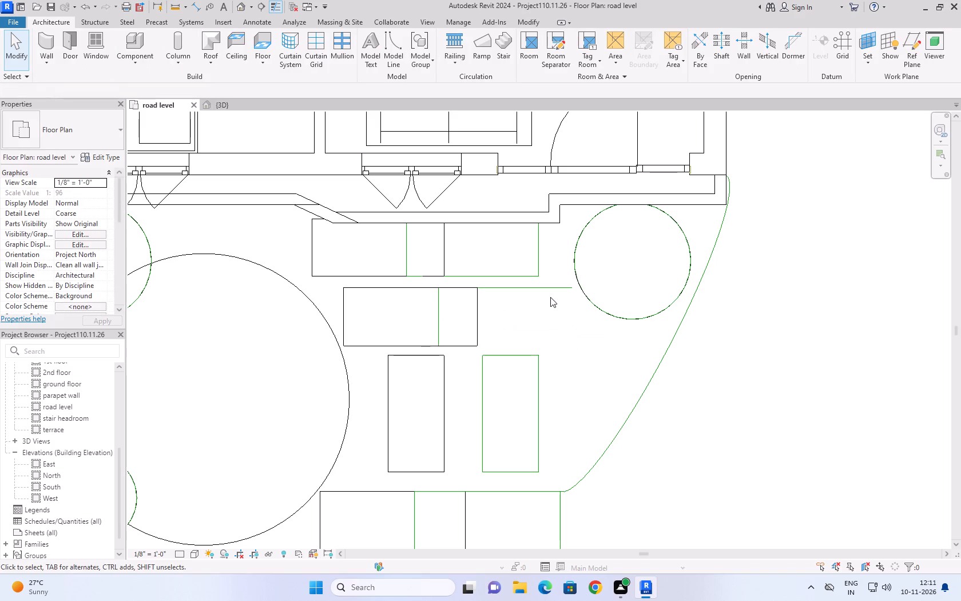
left_click(549, 288)
key("Delete")
key("Delete")
left_click(438, 310)
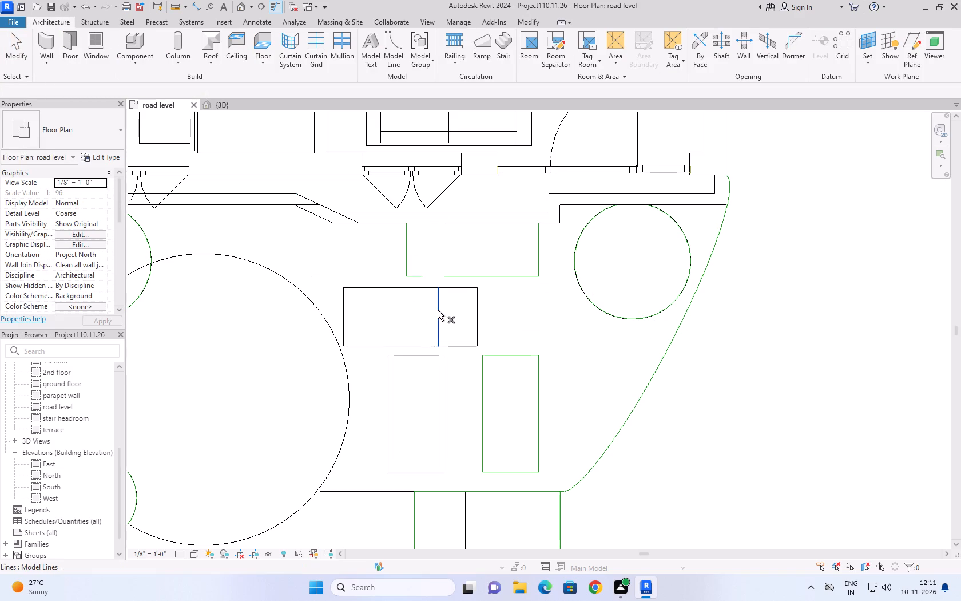
key("Delete")
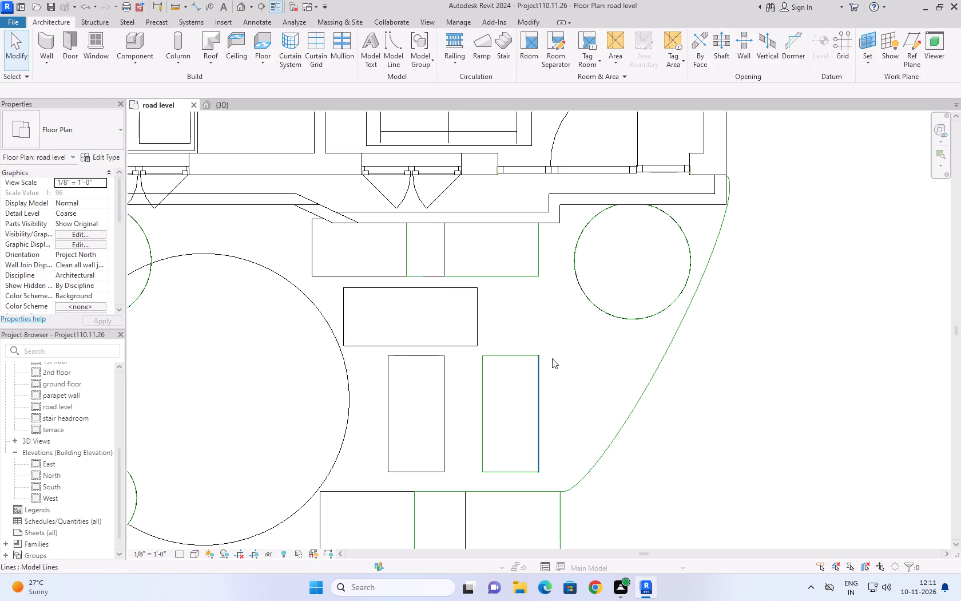
left_click_drag(570, 348, 478, 473)
key("Delete")
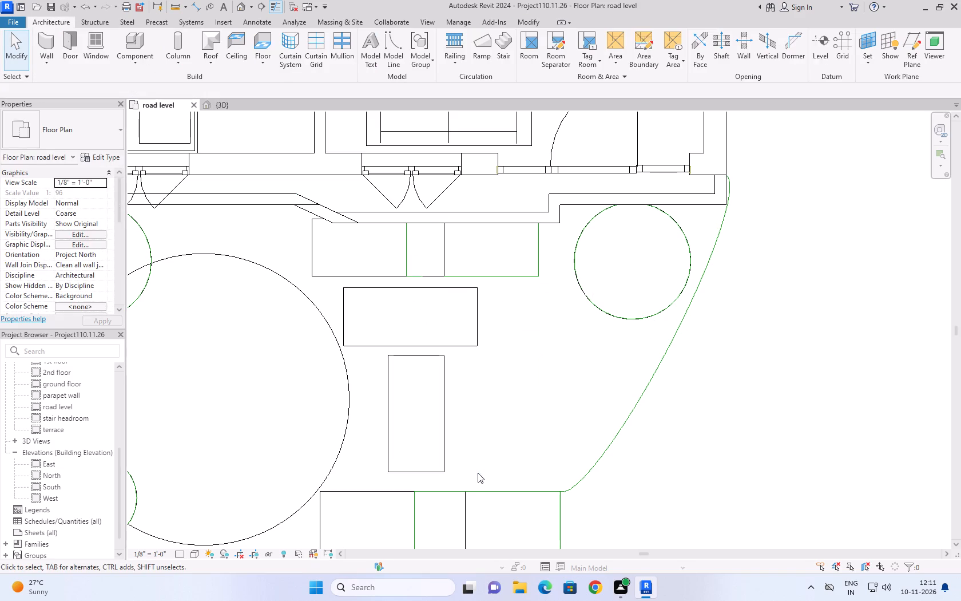
Delete the leftover model lines of the rectangle nearest the house front.
left_click(535, 250)
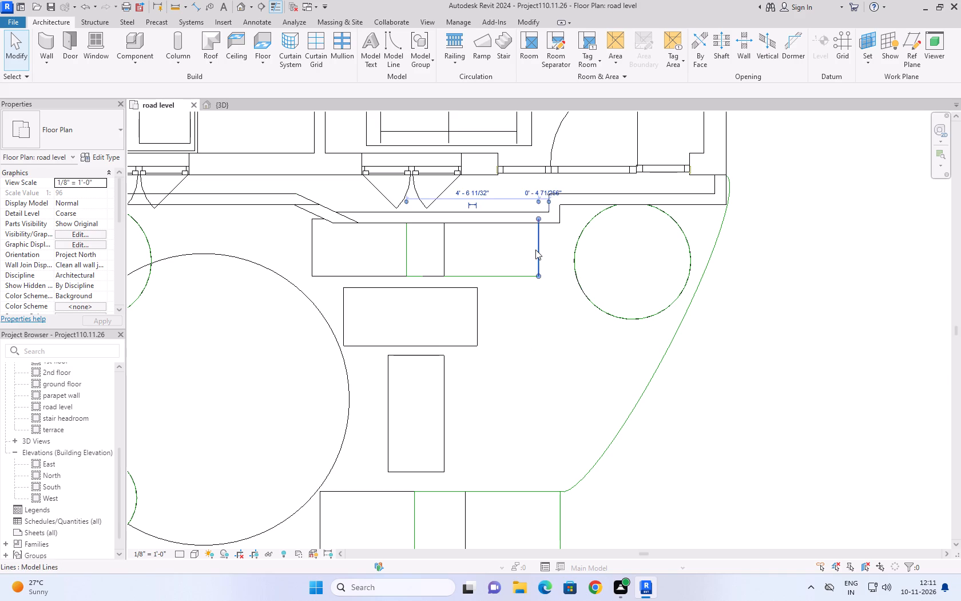
key("Delete")
left_click(514, 276)
key("Delete")
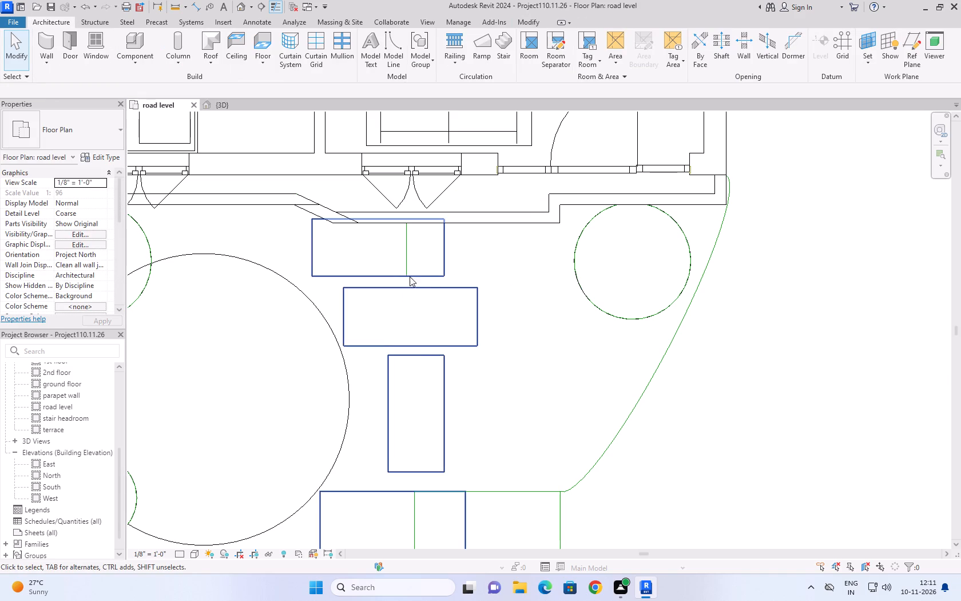
left_click(407, 256)
key("Delete")
scroll(532, 338, "down", 5)
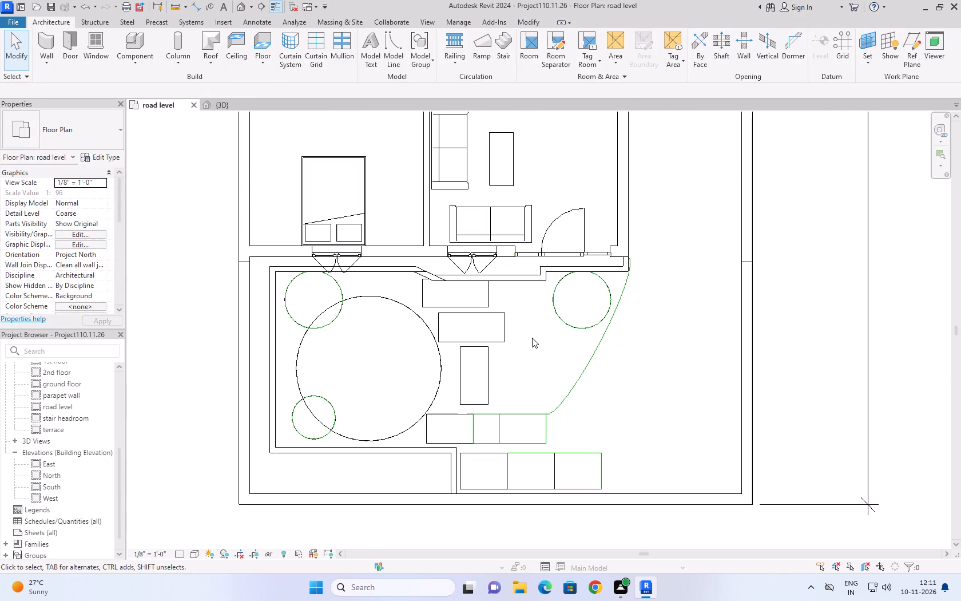
Delete the leftover model lines along the long edges and outer end of the fourth rectangle from the house.
scroll(535, 385, "up", 2)
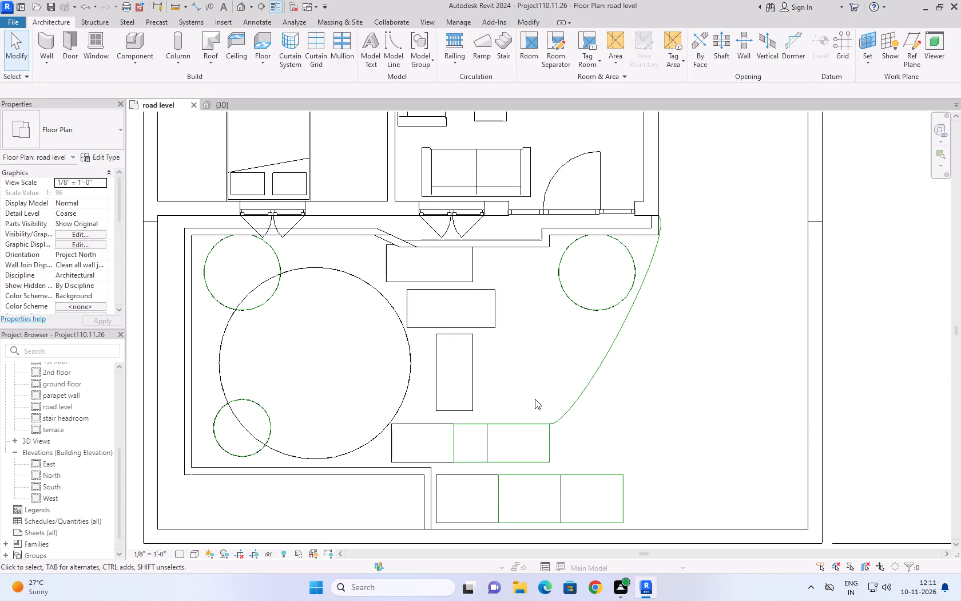
left_click(531, 423)
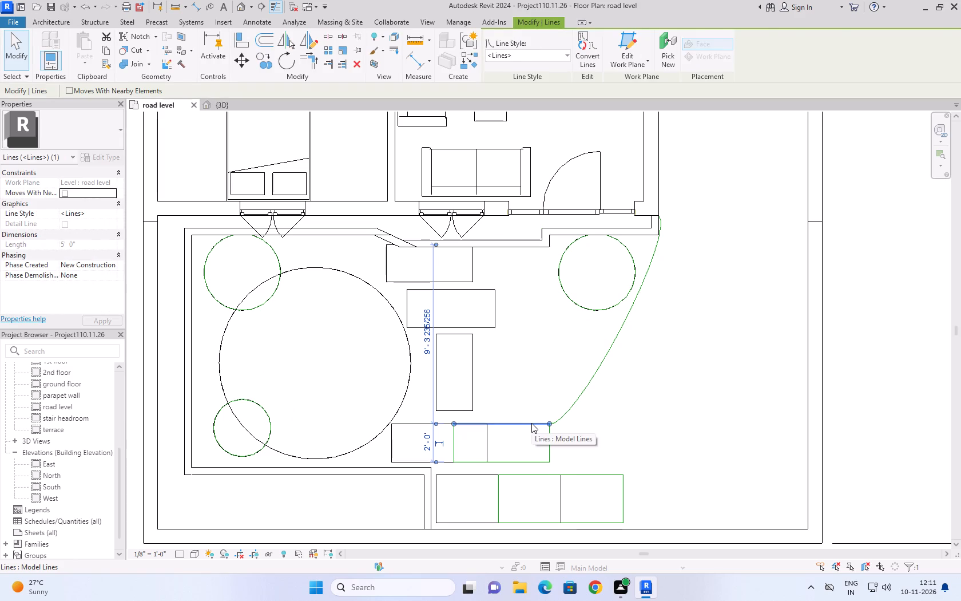
key("Delete")
left_click(551, 438)
key("Delete")
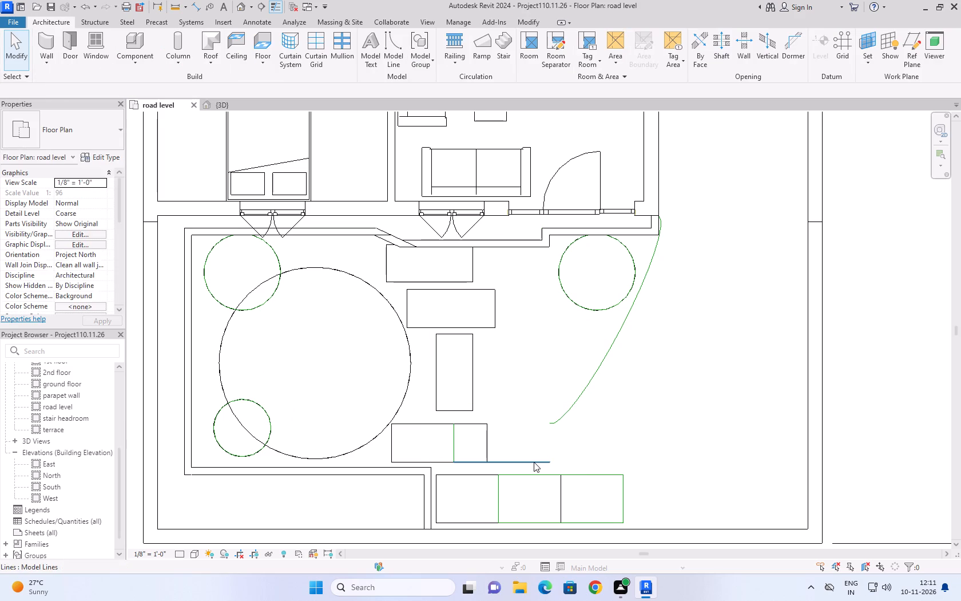
left_click(534, 462)
key("Delete")
Delete the leftover model lines of the frontmost rectangle and the remaining line crossing the fourth rectangular slab.
left_click(587, 473)
key("Delete")
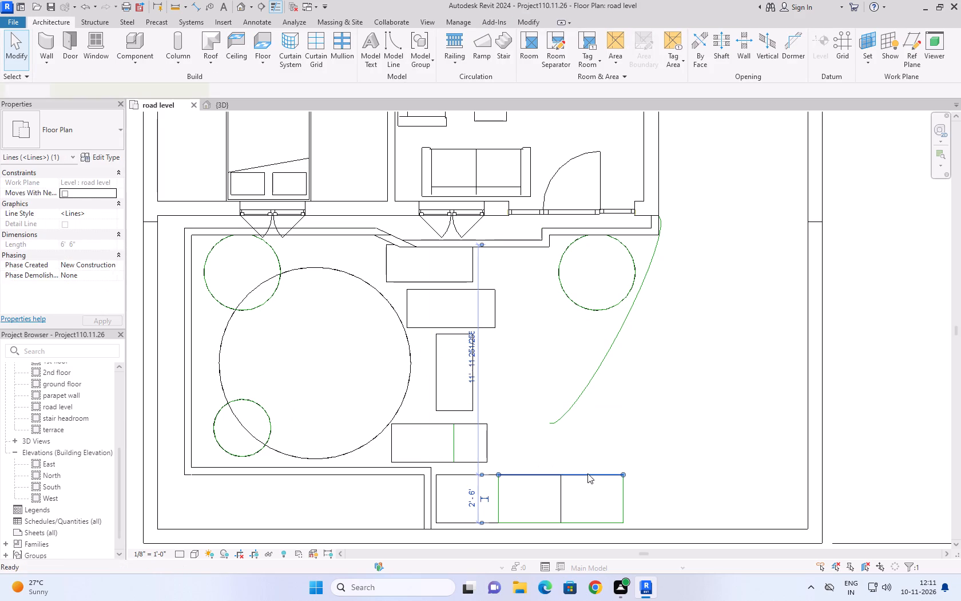
left_click(622, 491)
key("Delete")
left_click(603, 517)
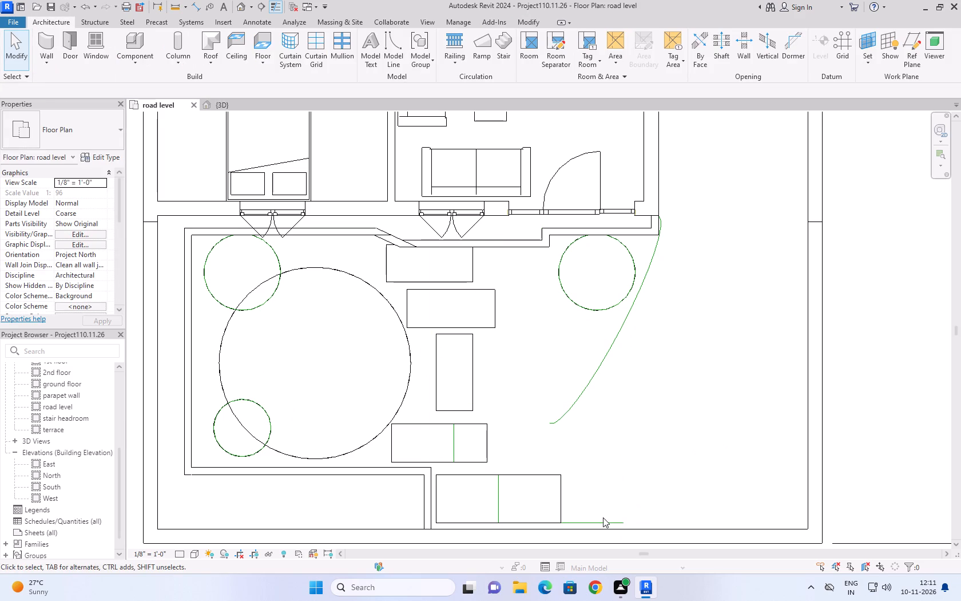
left_click(606, 523)
key("Delete")
left_click(499, 496)
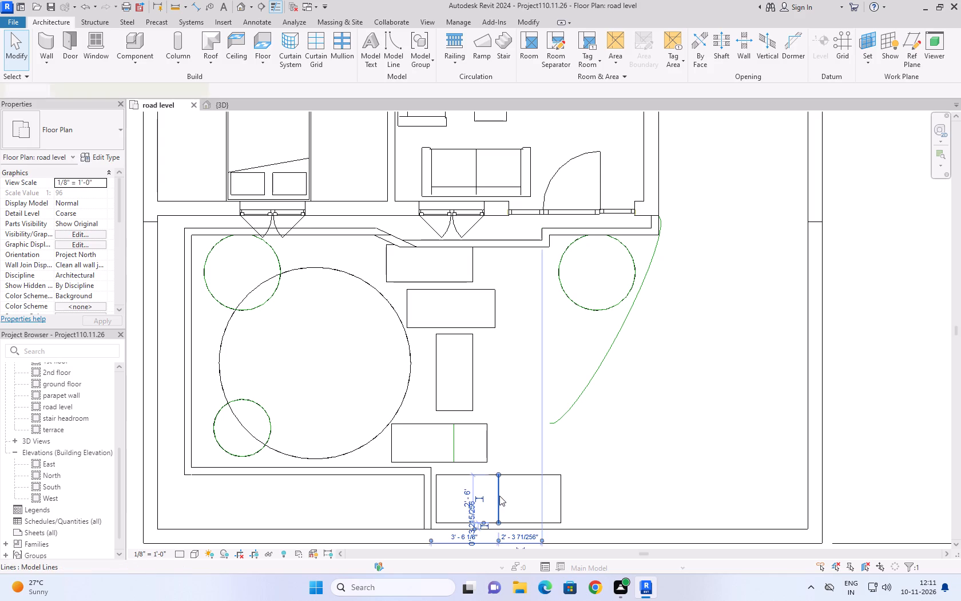
key("Delete")
left_click(456, 445)
key("Delete")
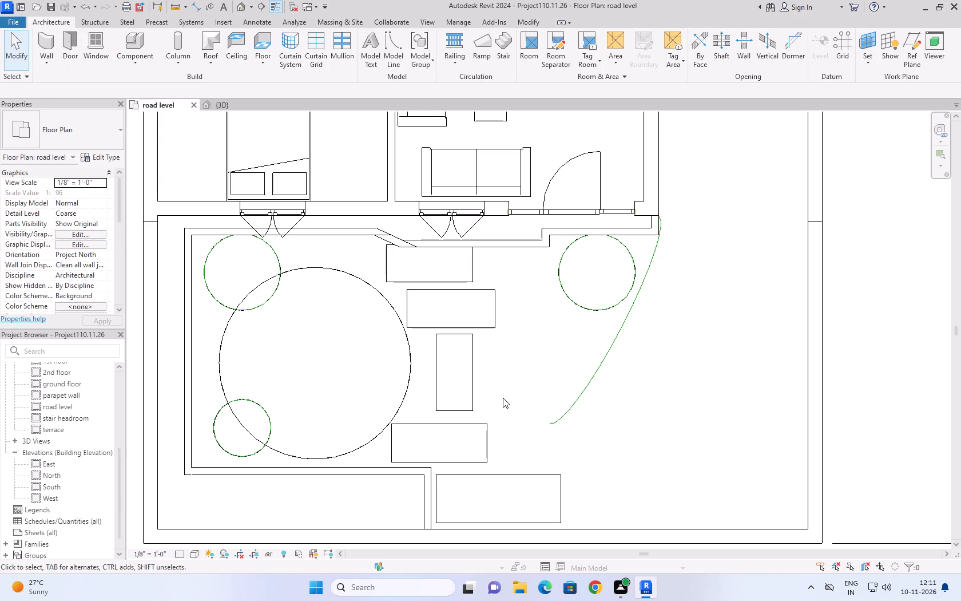
Shift the small round slab near the entrance toward the rectangular slabs until it overlaps the ends of the two nearest the house.
scroll(503, 398, "down", 2)
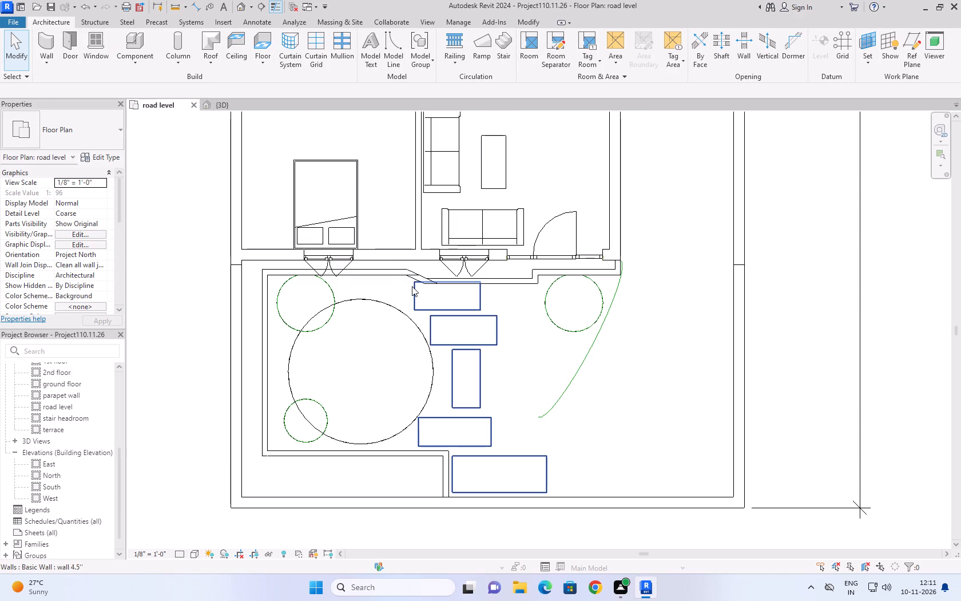
left_click(412, 286)
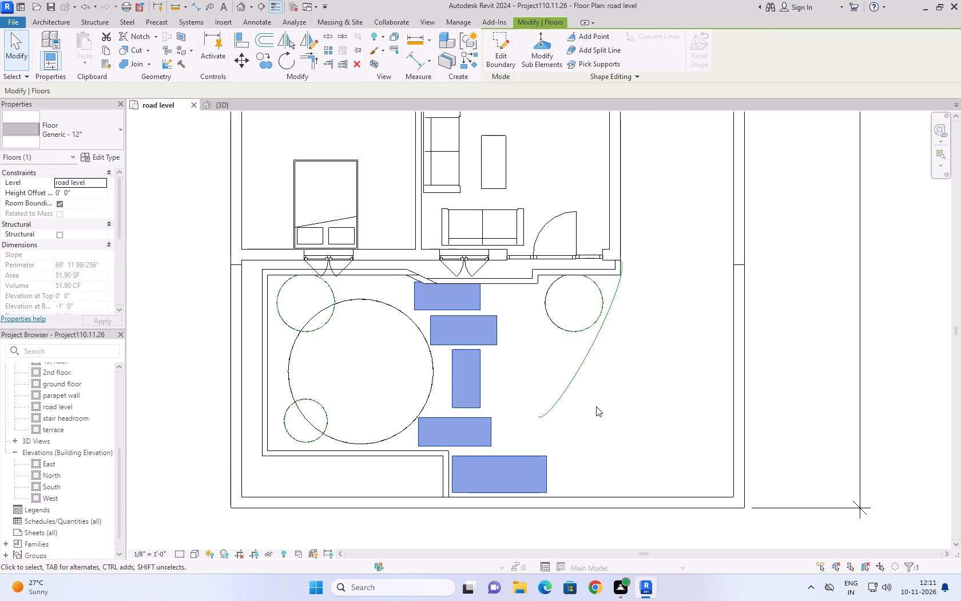
left_click(596, 406)
left_click(576, 328)
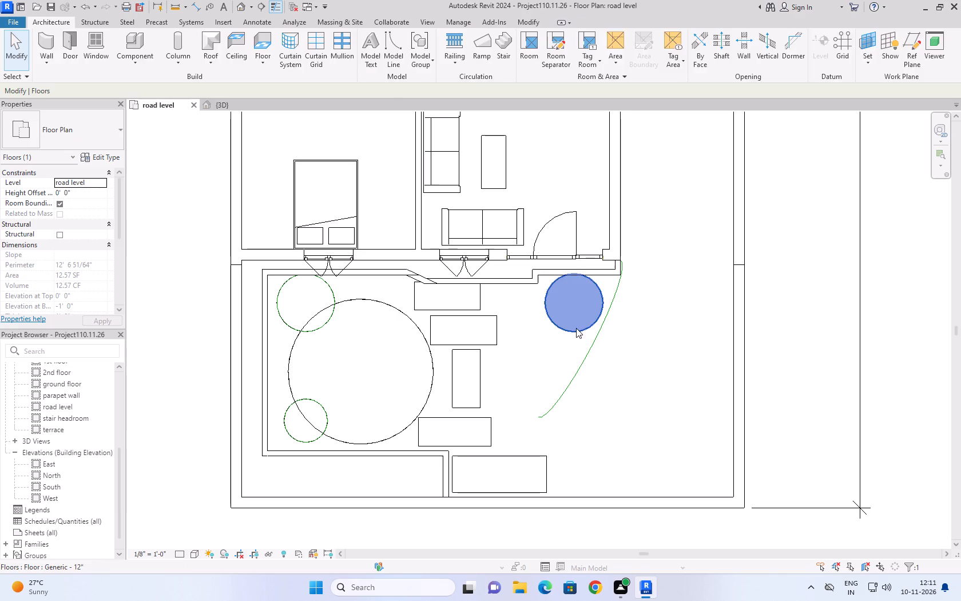
key("Left")
key("Left")
key("Left")
key("Left")
key("Left")
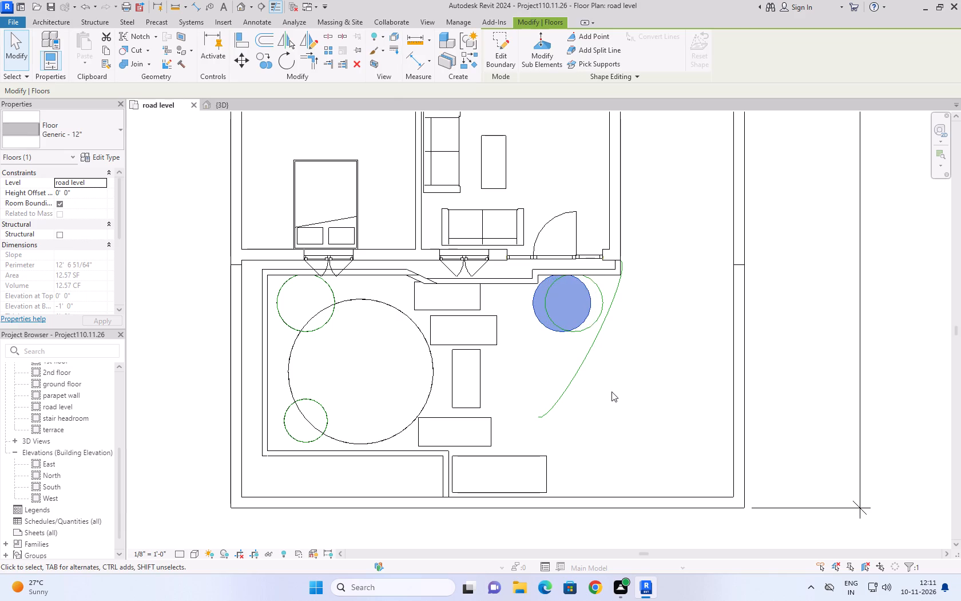
key("Down")
key("Down")
key("Left")
key("Left")
key("Left")
key("Left")
key("Left")
key("Left")
key("Left")
key("Left")
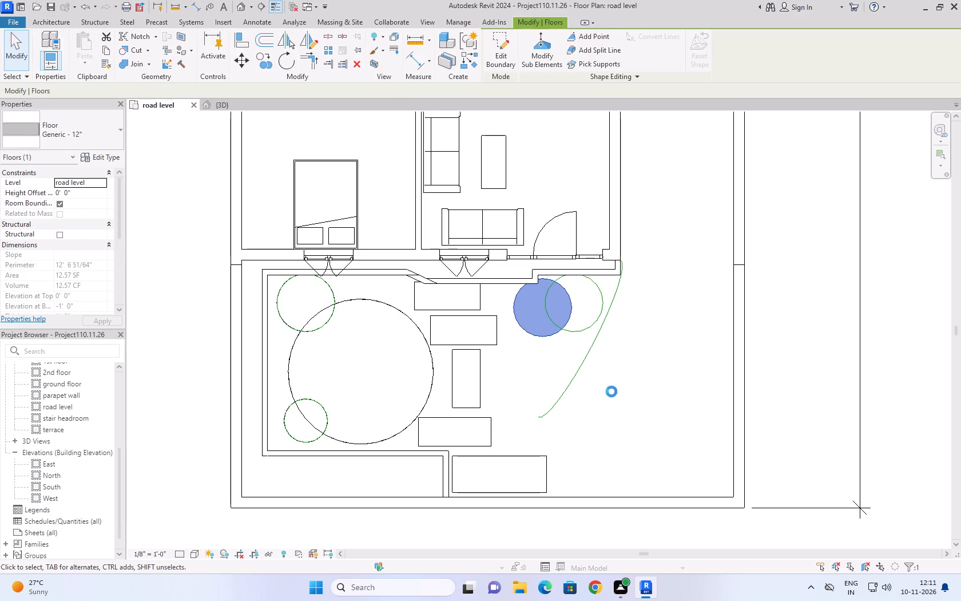
key("Left")
key("Left")
key("Left")
key("Left")
key("Left")
key("Left")
key("Left")
key("Left")
key("Left")
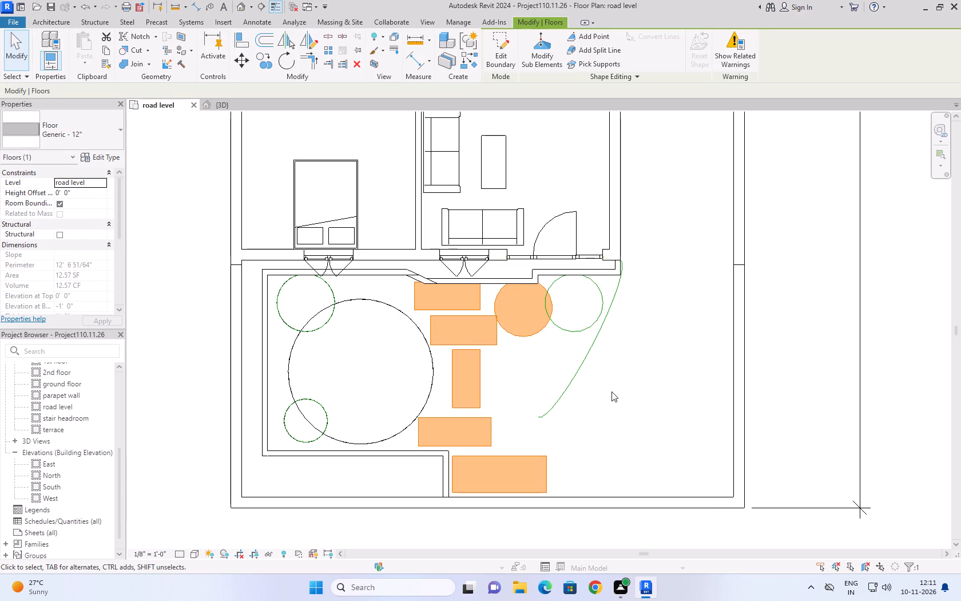
key("Left")
key("Left")
key("Up")
key("Up")
key("Left")
key("Left")
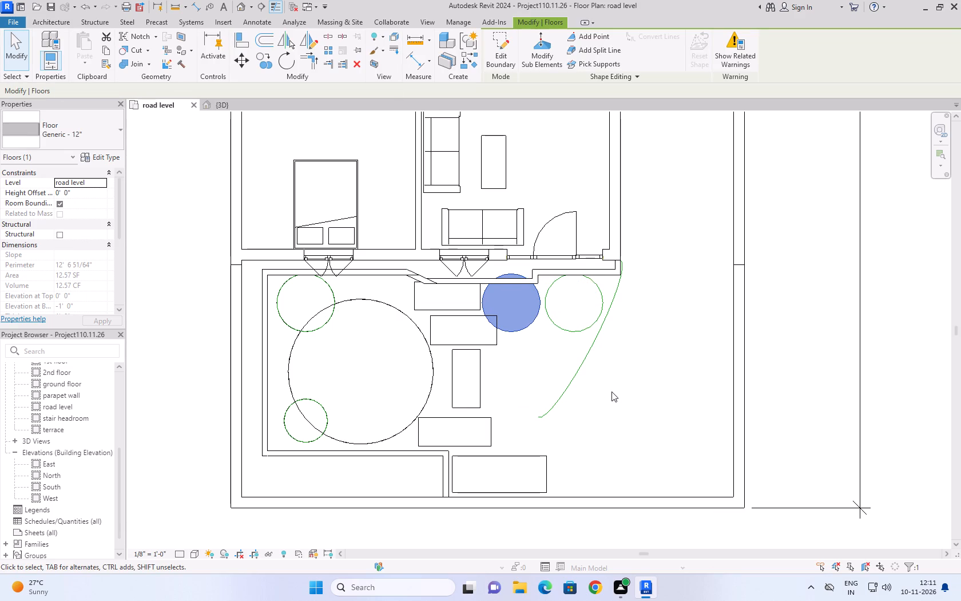
key("Left")
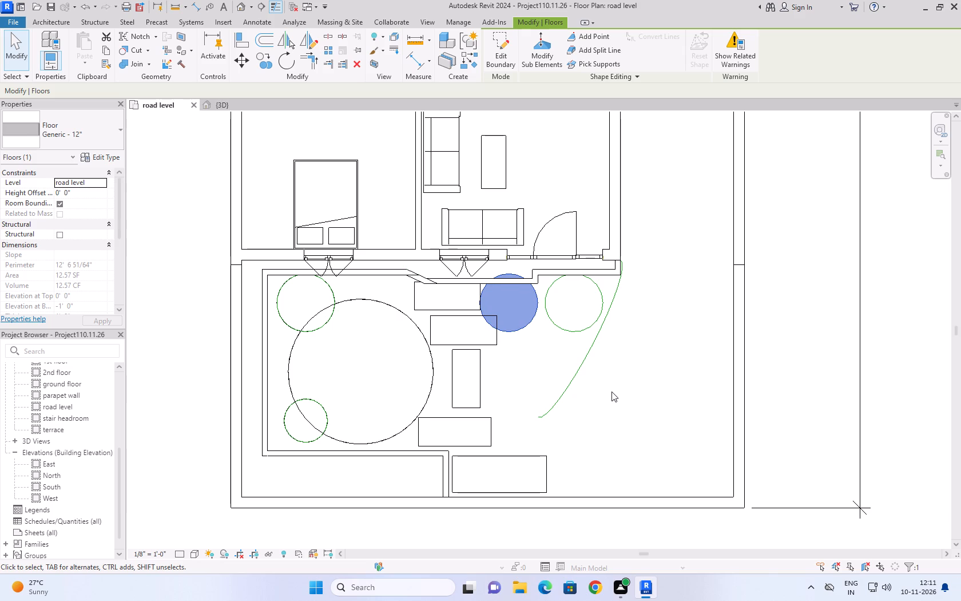
left_click(609, 394)
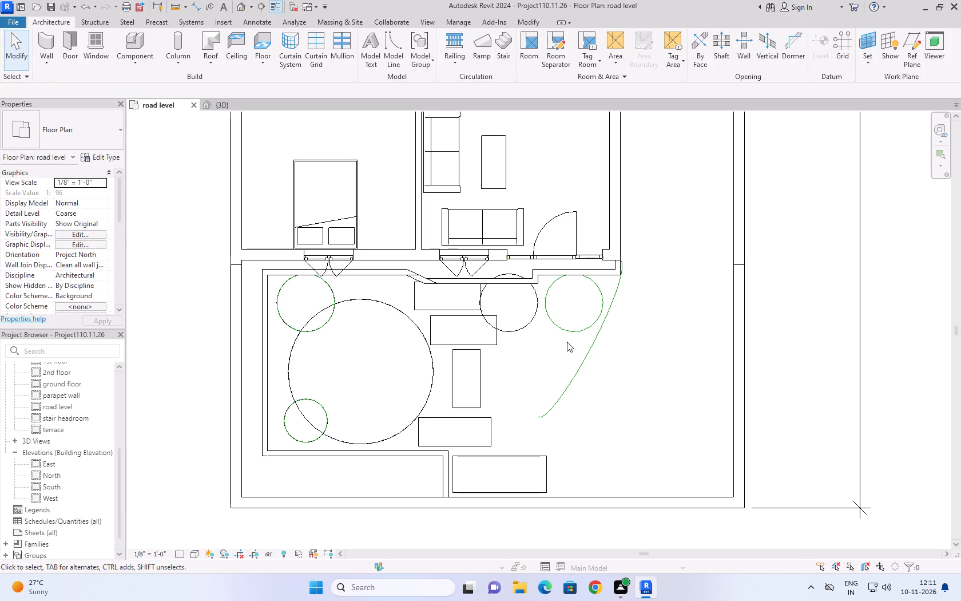
Delete the circle model line left at the small round slab's original position.
left_click(569, 328)
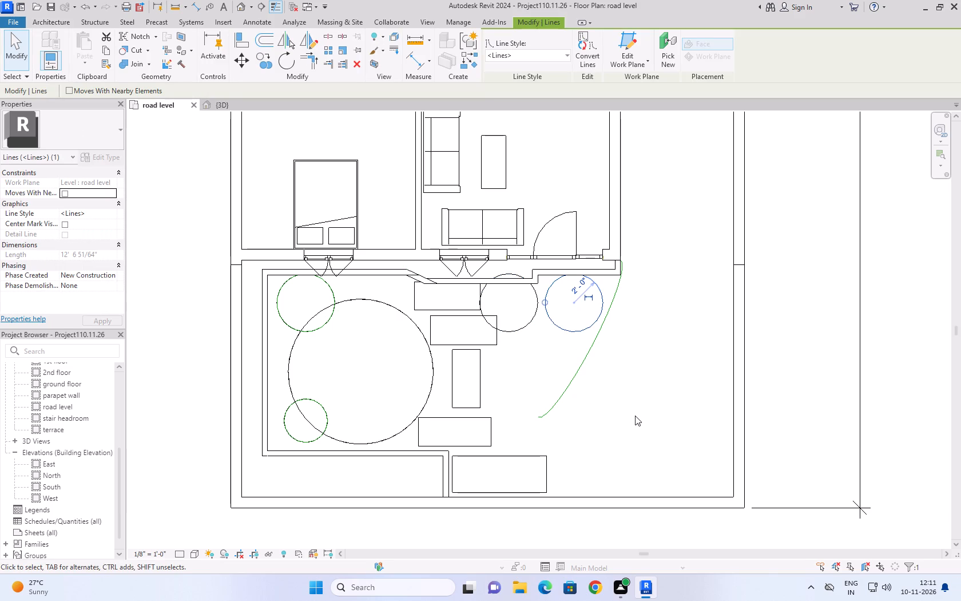
key("Delete")
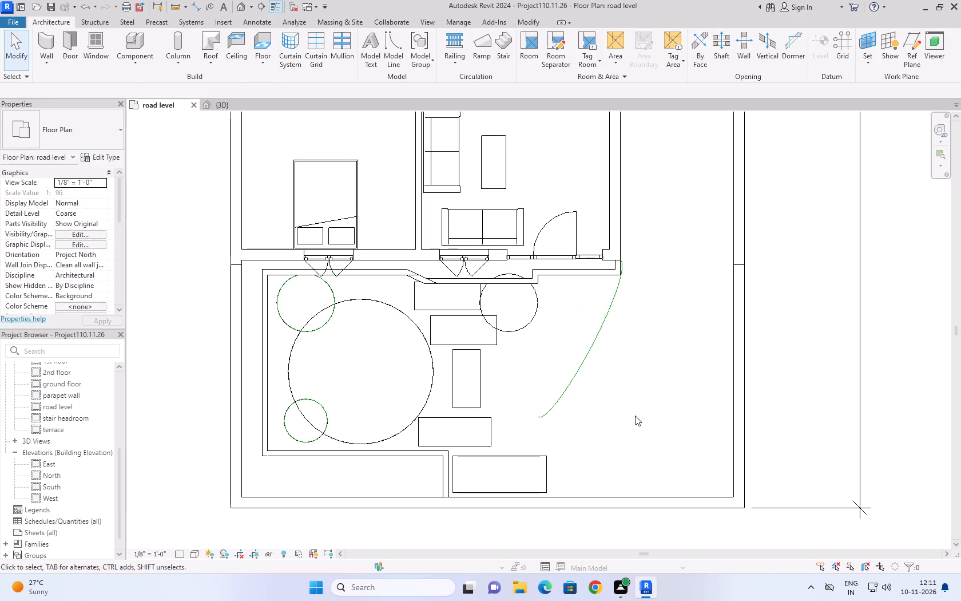
Move the curved model line toward the rectangular slabs so it runs from the garden wall's jog to the fourth slab.
left_click(594, 345)
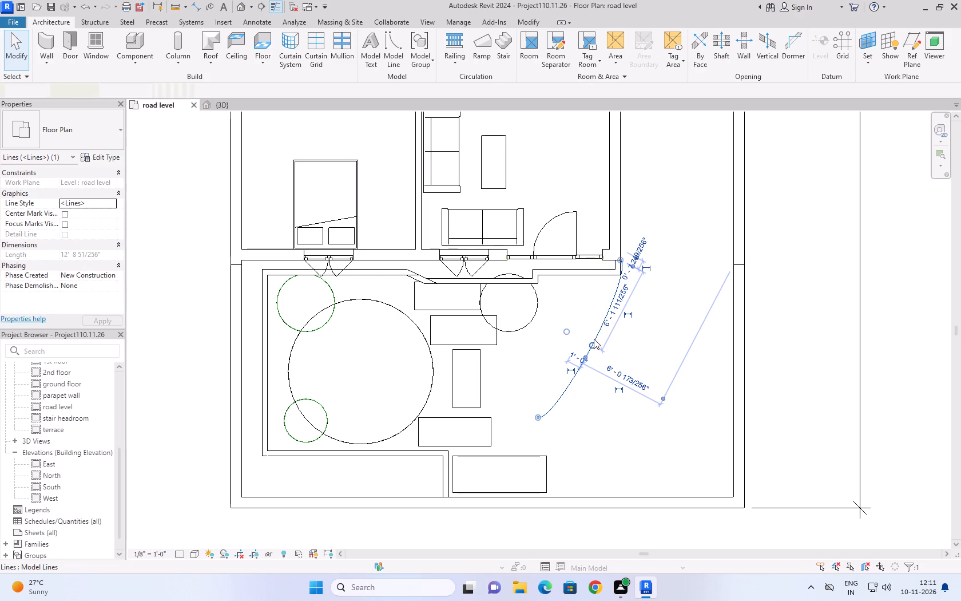
left_click_drag(595, 333, 542, 347)
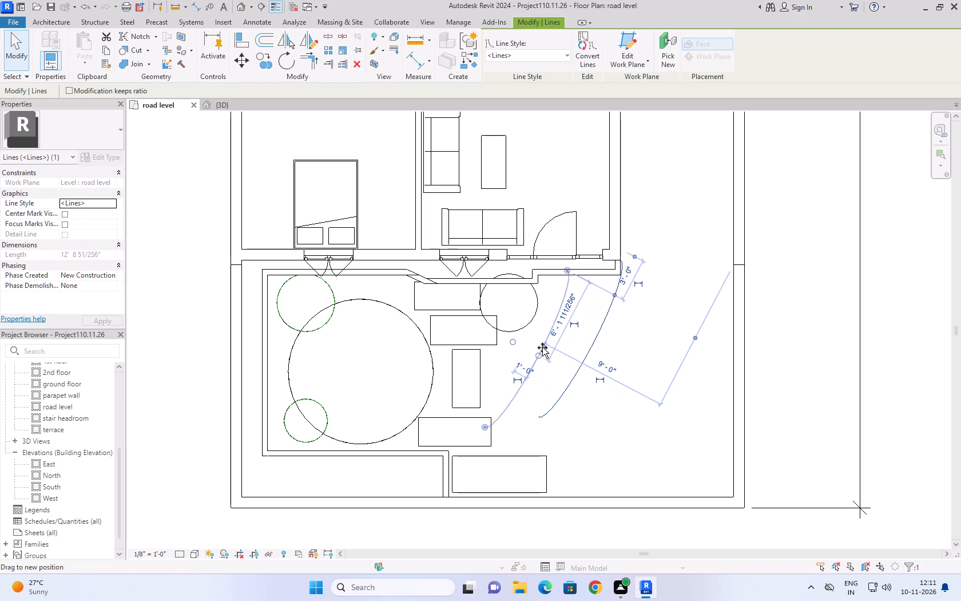
left_click_drag(542, 347, 514, 353)
left_click(662, 437)
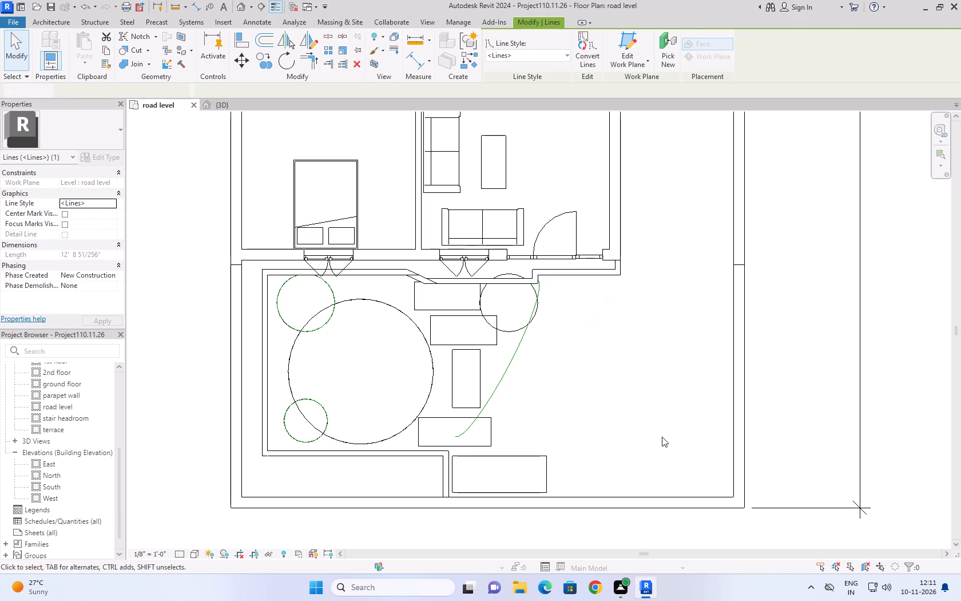
left_click(504, 378)
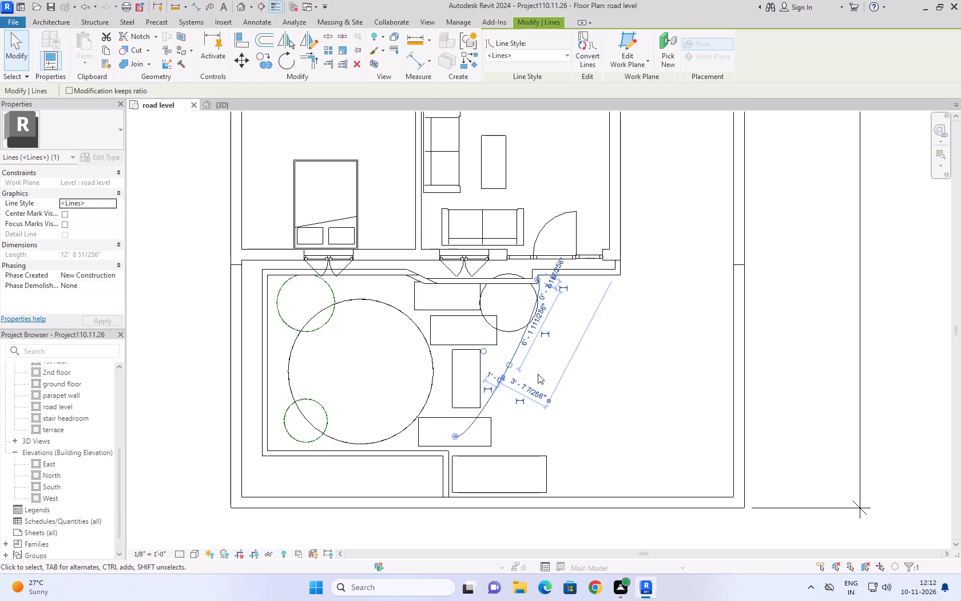
left_click(542, 382)
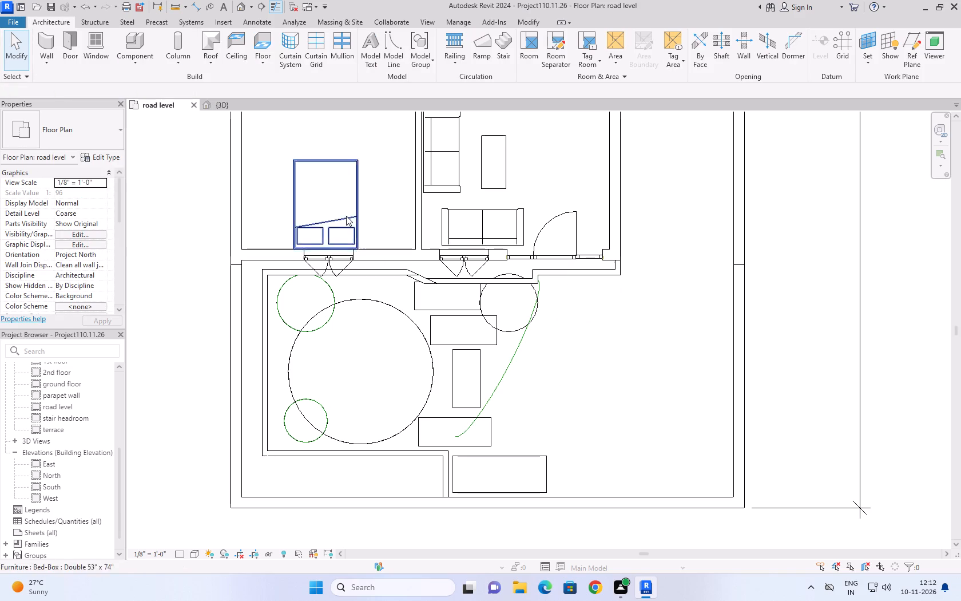
Delete the low garden wall segment in front of the entrance door and its short return at the house corner.
left_click(237, 107)
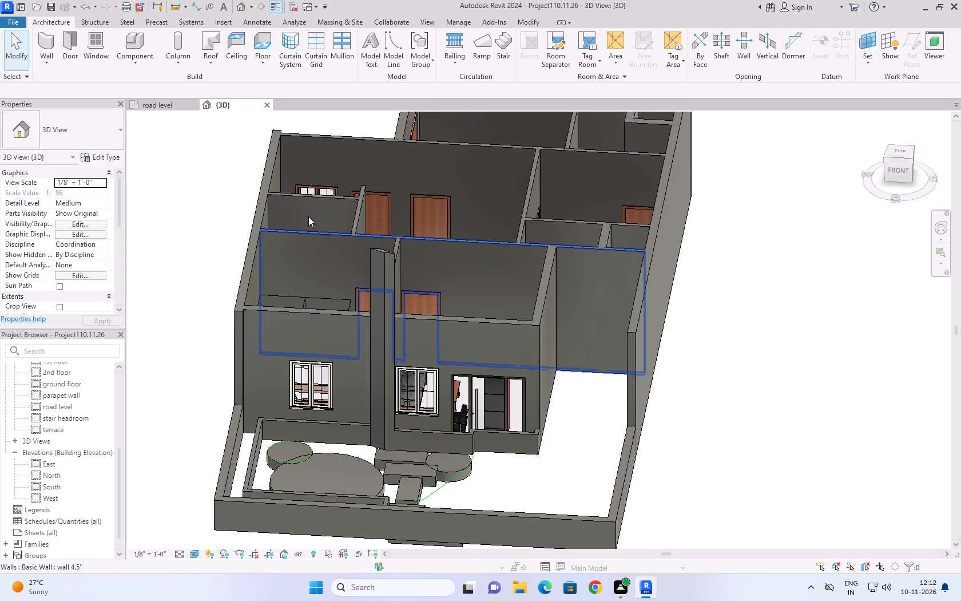
left_click(144, 101)
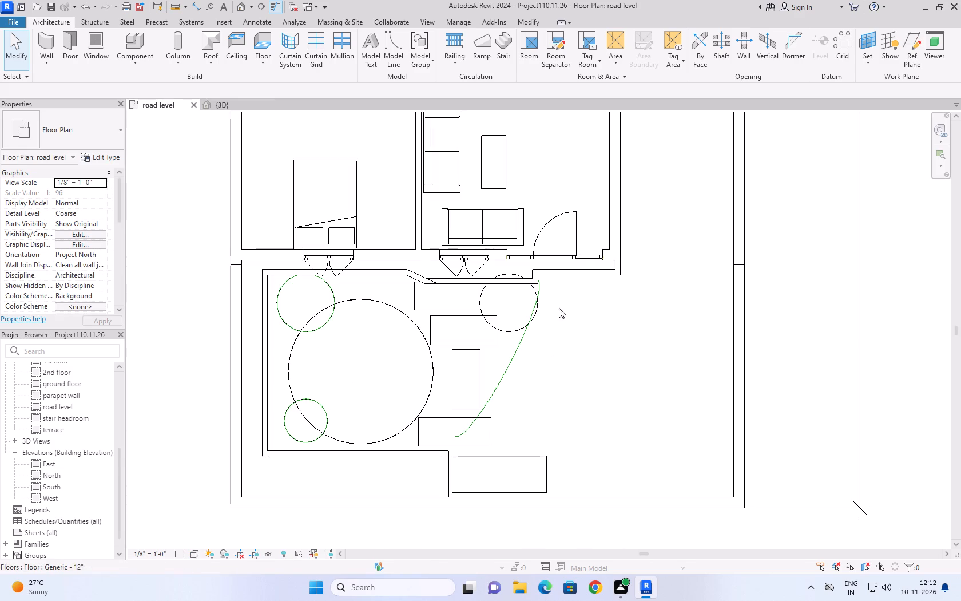
left_click(588, 274)
key("Delete")
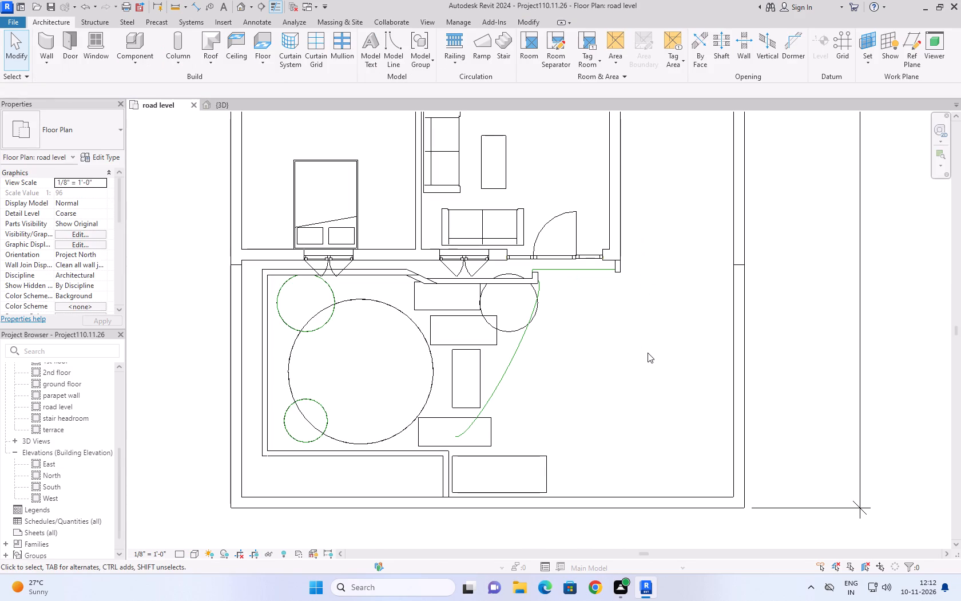
left_click(618, 267)
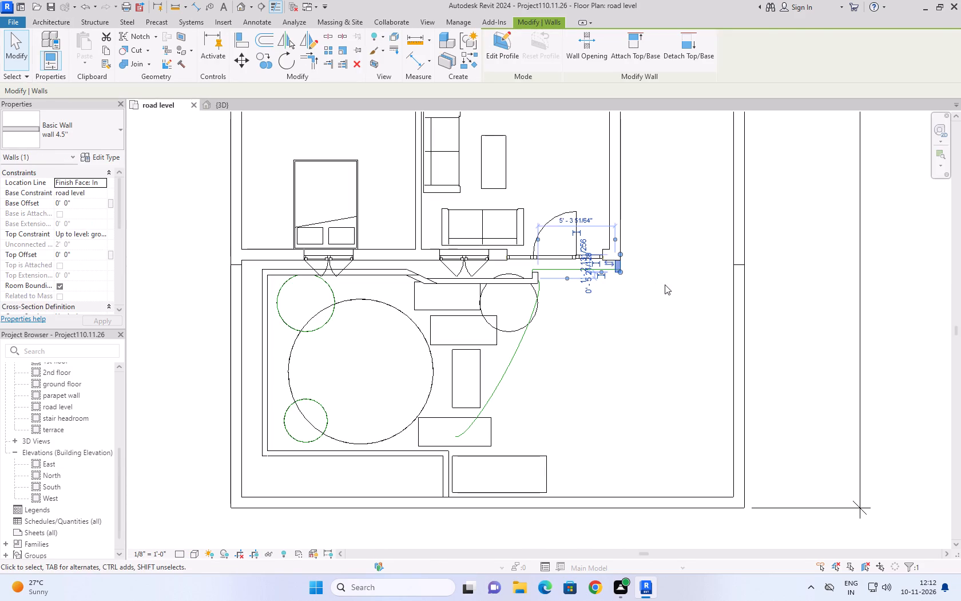
key("Delete")
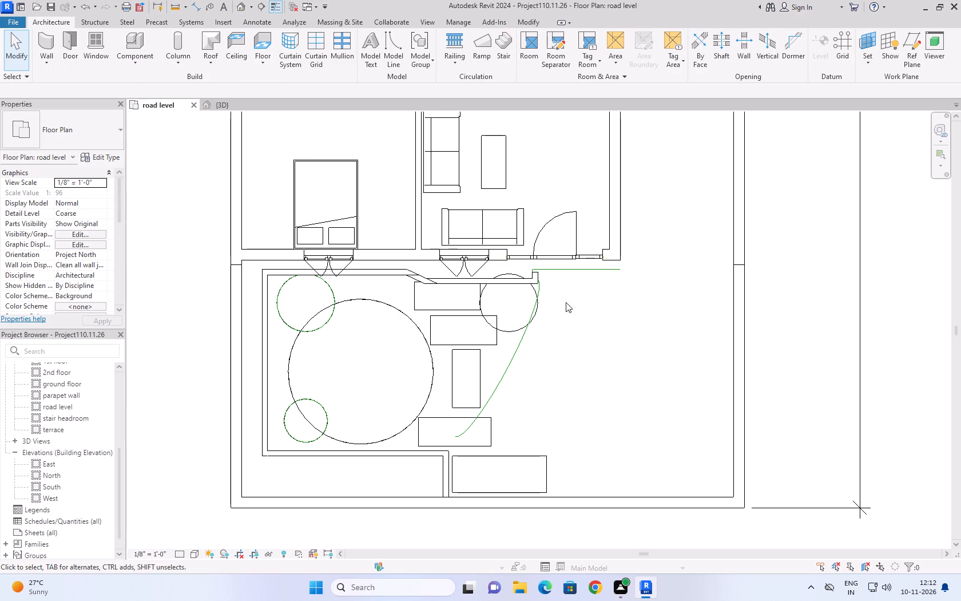
Set the tall angled garden wall's top constraint to Up to level: ground floor in 3D and return to the road level plan.
left_click(229, 106)
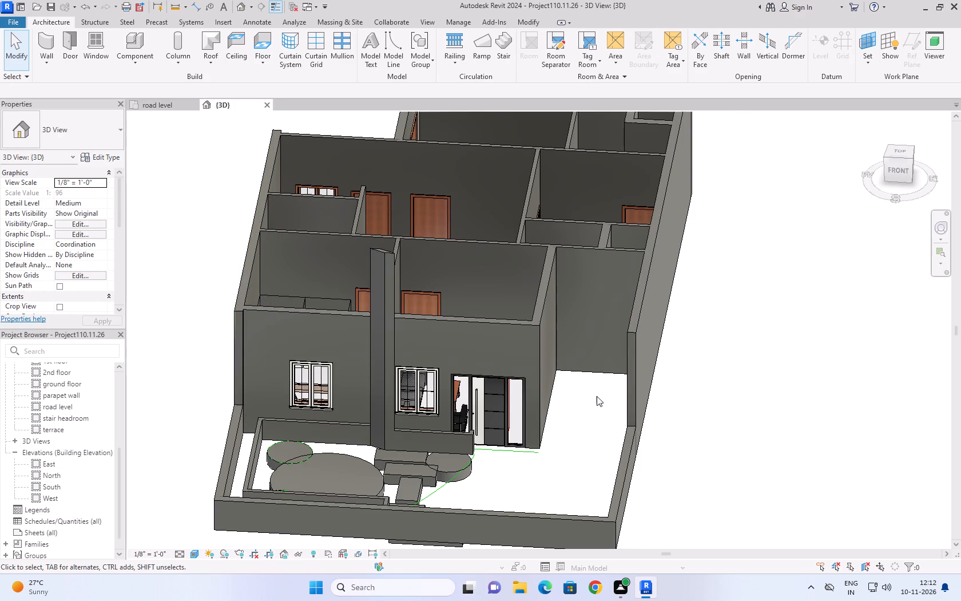
scroll(489, 457, "up", 6)
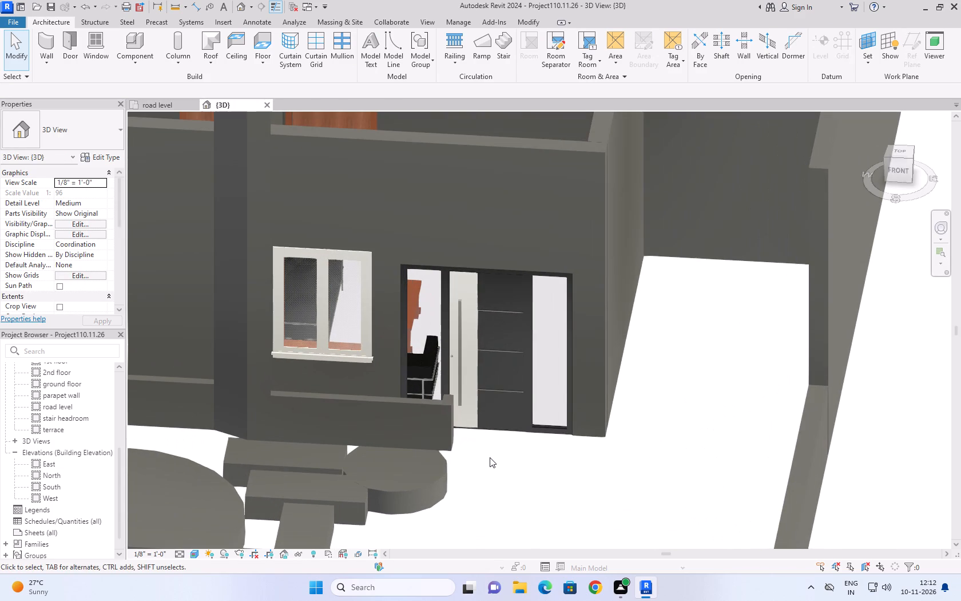
scroll(698, 362, "up", 1)
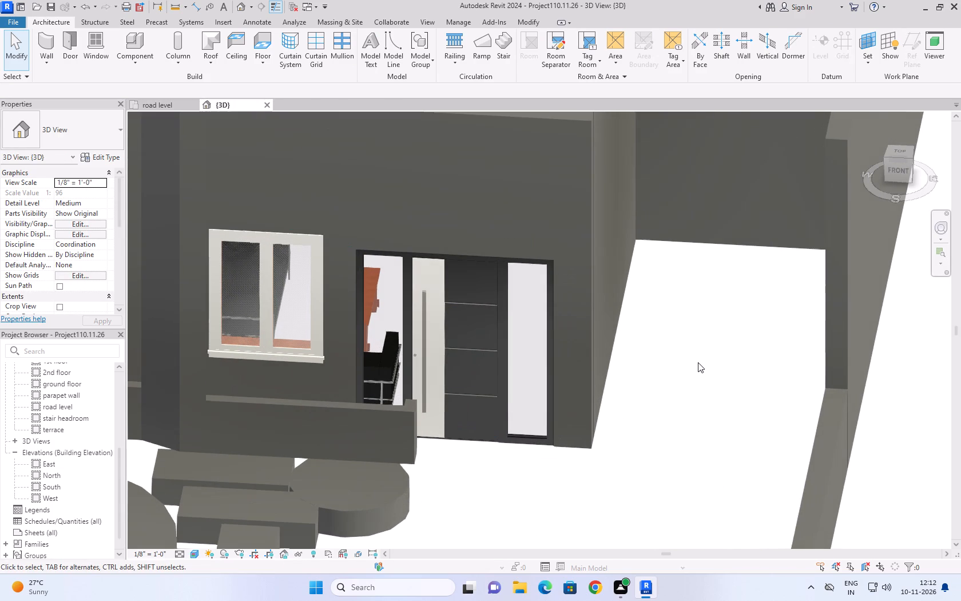
middle_click_drag(698, 362, 670, 479, "shift")
scroll(670, 479, "down", 1, "shift")
scroll(676, 450, "down", 4)
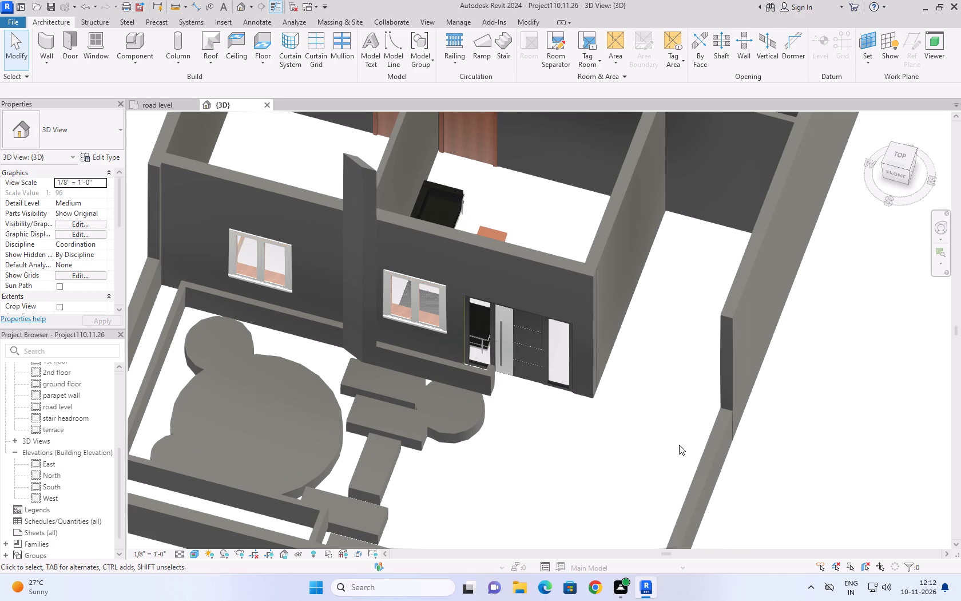
left_click(361, 175)
left_click(104, 234)
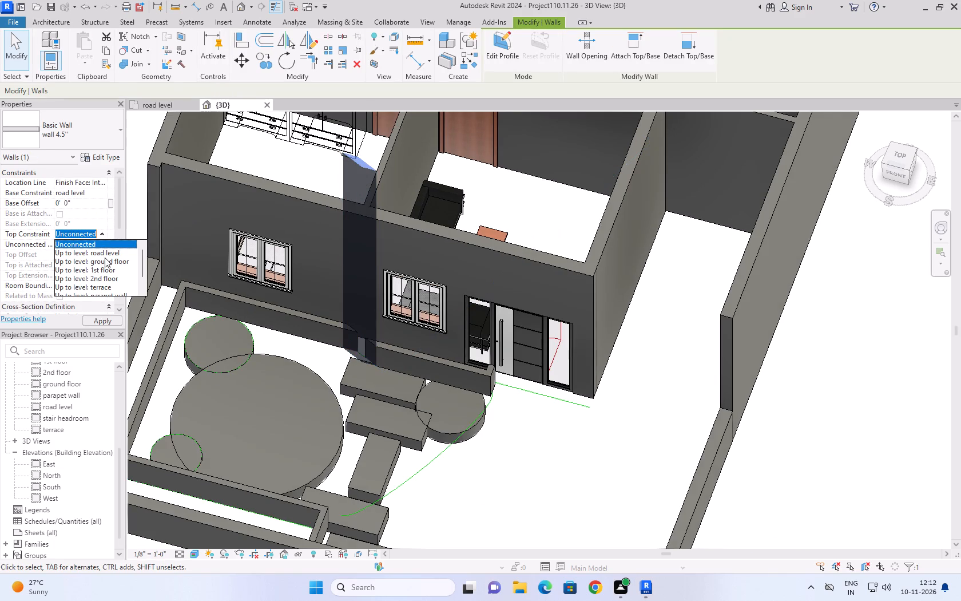
left_click(105, 258)
left_click(610, 440)
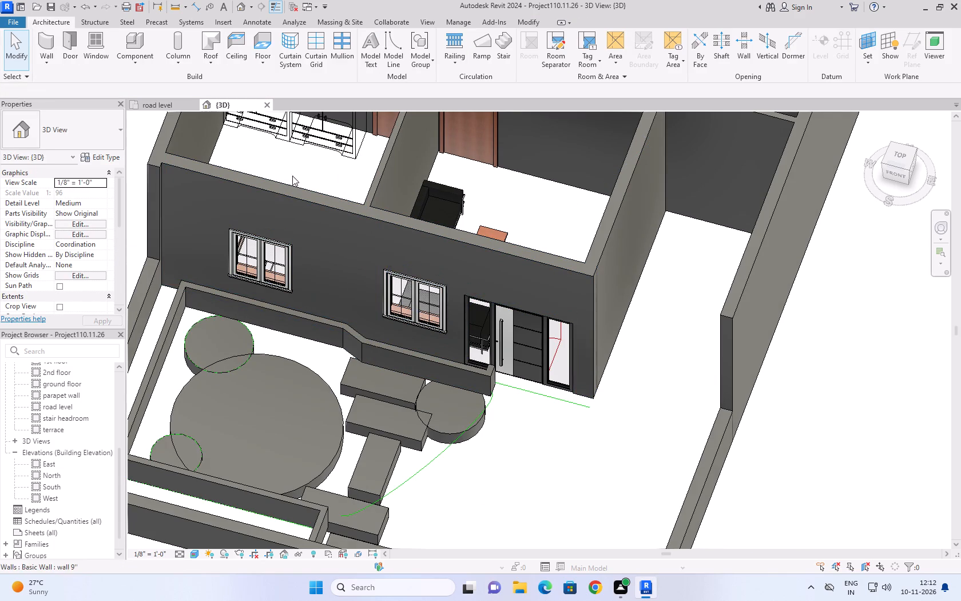
left_click(175, 103)
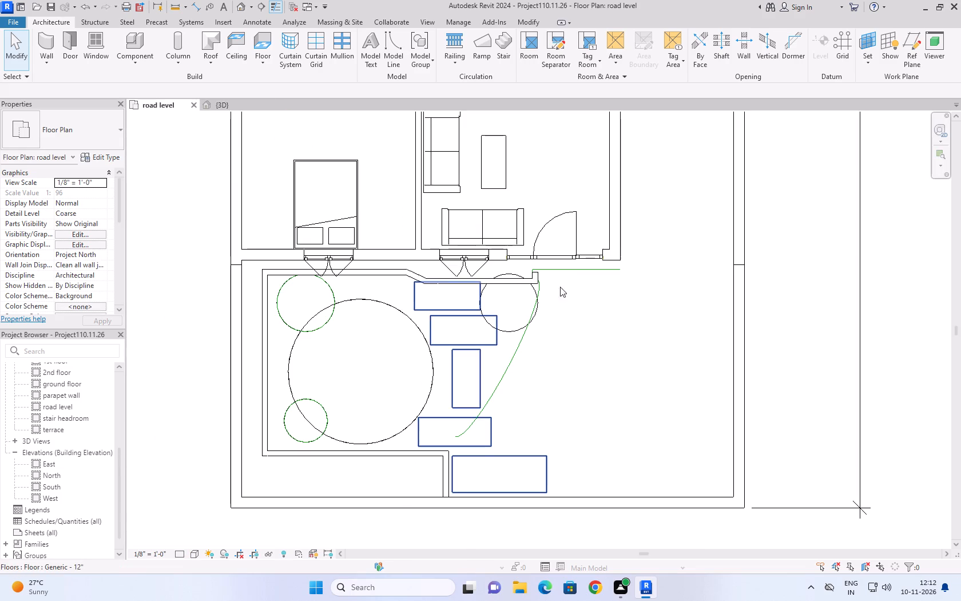
Shorten the garden wall segment in front of the living room window to about 5' 6" by pulling back its entrance-side end.
left_click(523, 280)
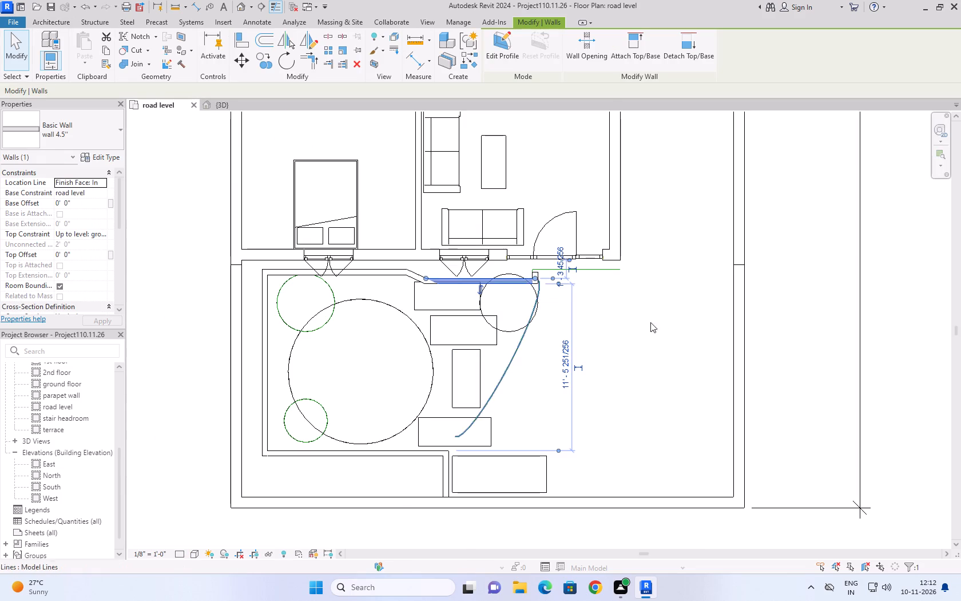
key("Left")
key("Left")
key("Left")
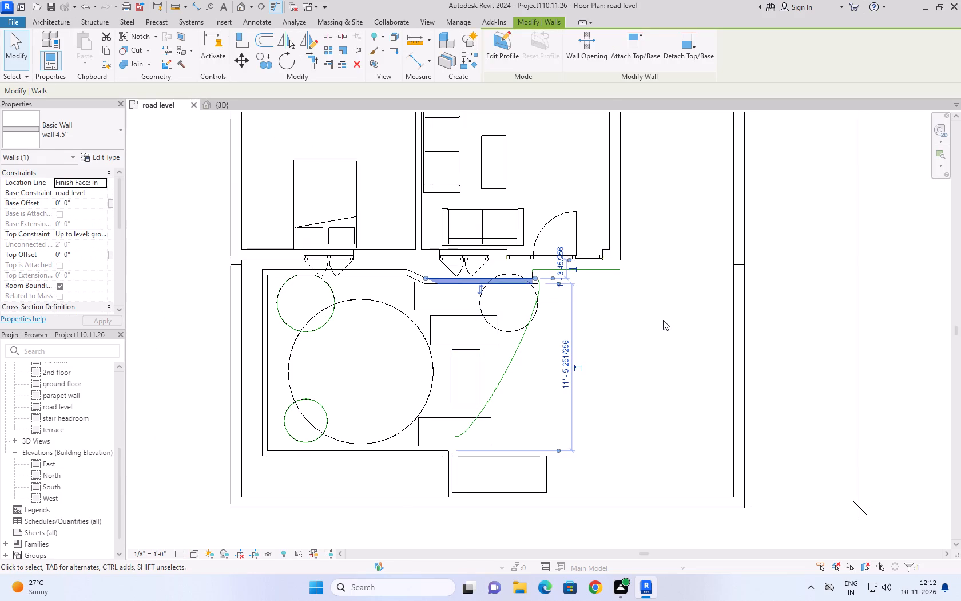
scroll(663, 320, "up", 6)
middle_click_drag(605, 305, 639, 434)
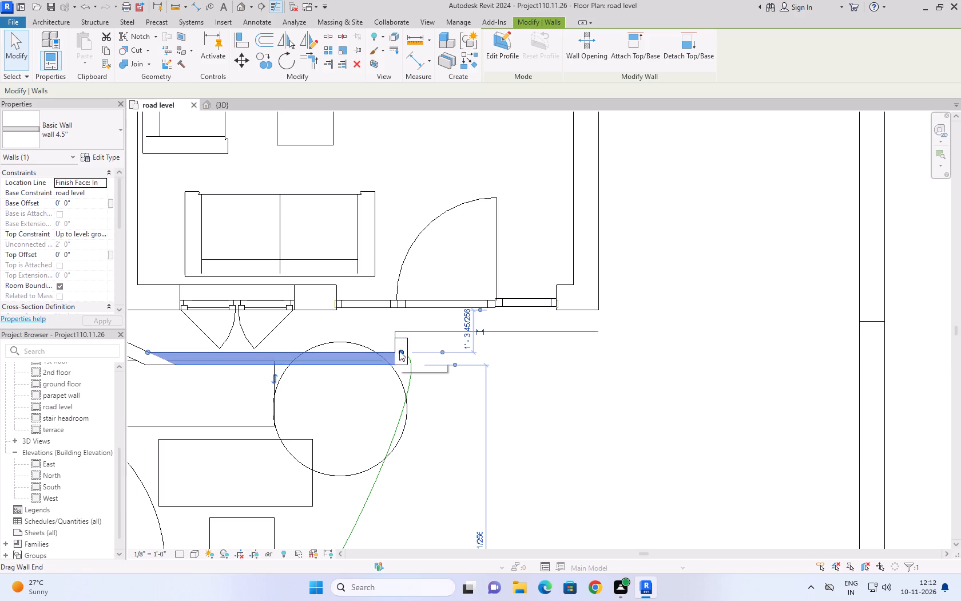
left_click_drag(399, 351, 332, 350)
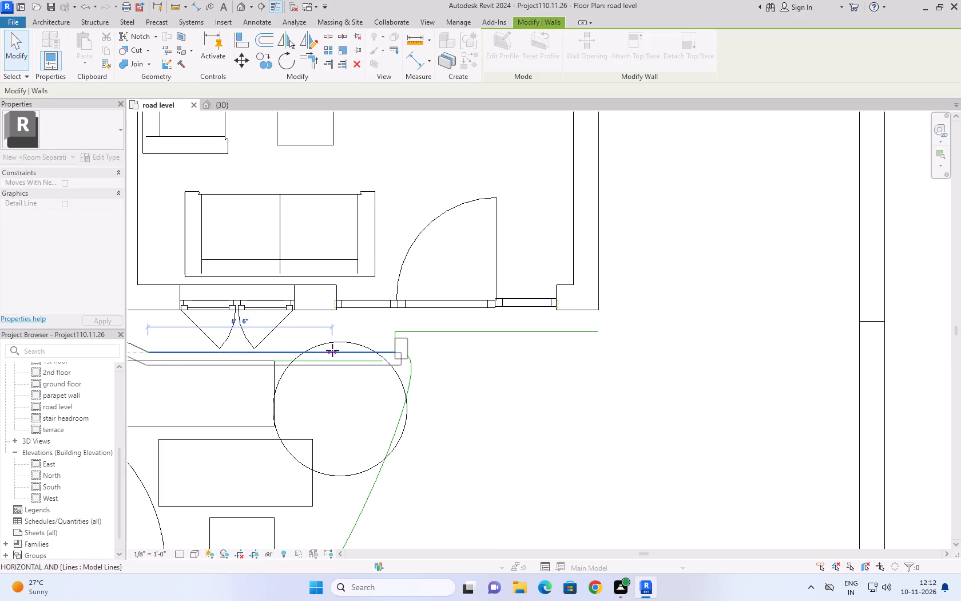
left_click_drag(332, 350, 331, 350)
left_click(491, 378)
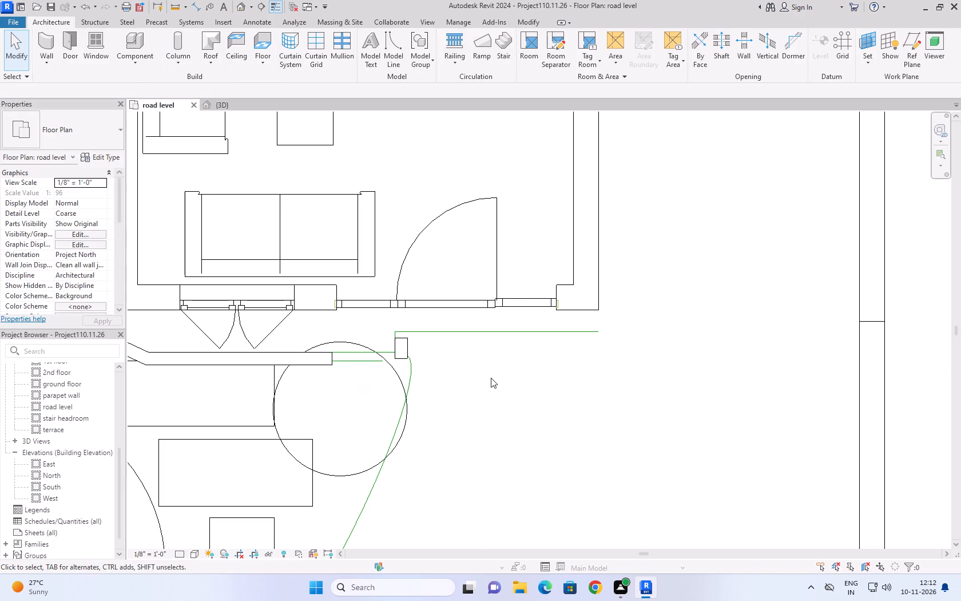
Flip the detached short return wall near the entrance door and move it to the shortened garden wall's new end.
left_click(408, 345)
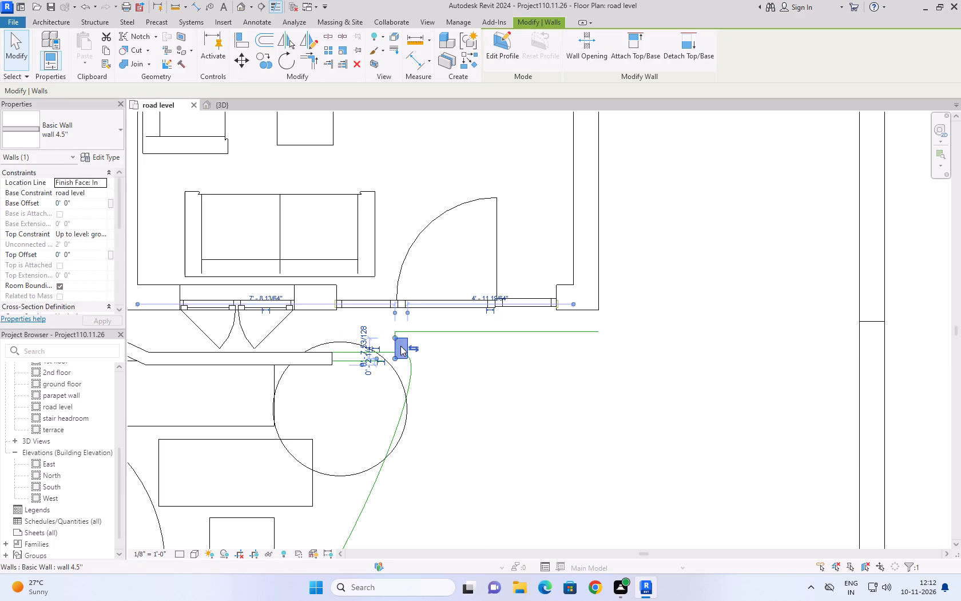
left_click(400, 346)
left_click(380, 347)
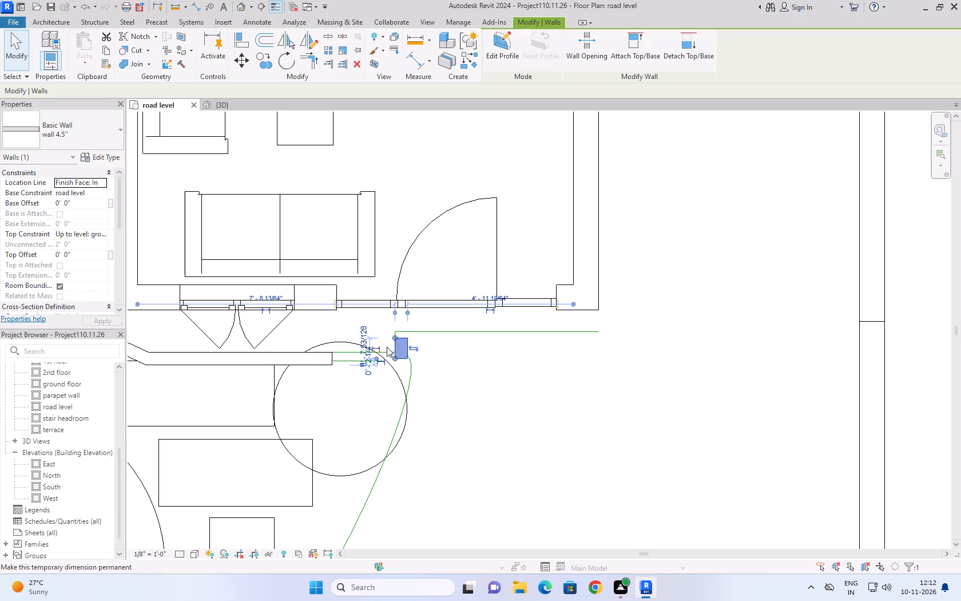
left_click(421, 351)
left_click(391, 345)
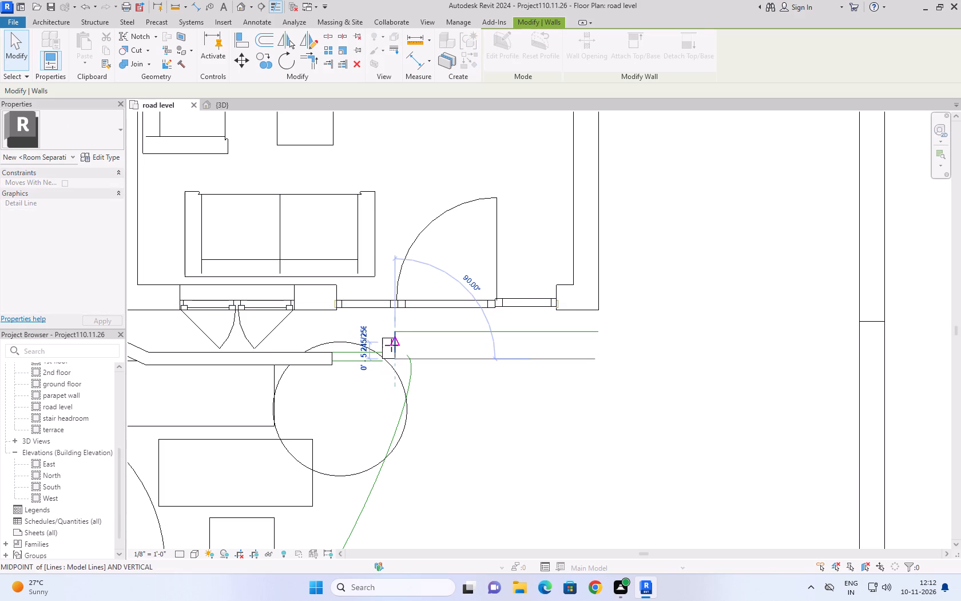
left_click(445, 351)
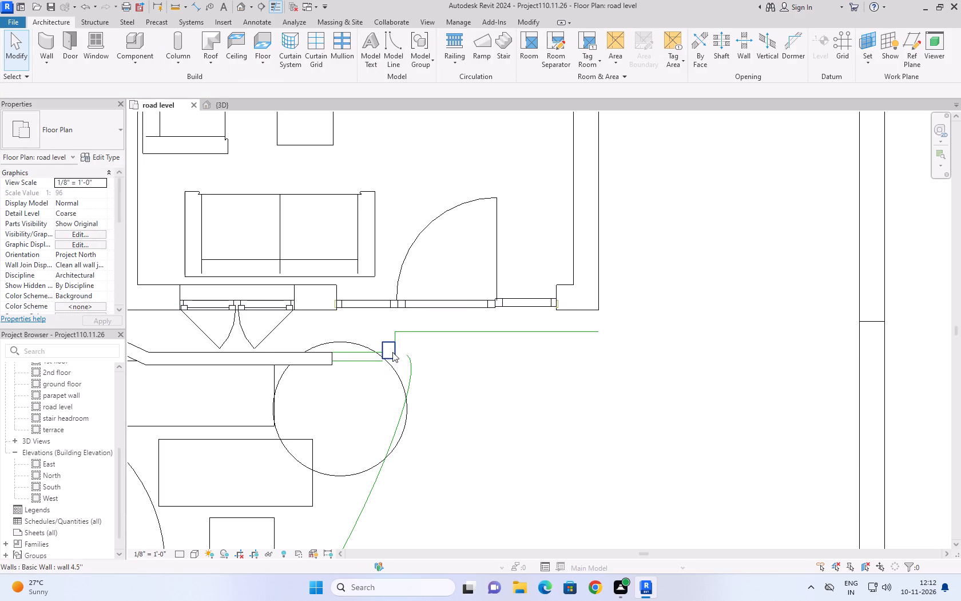
left_click(391, 351)
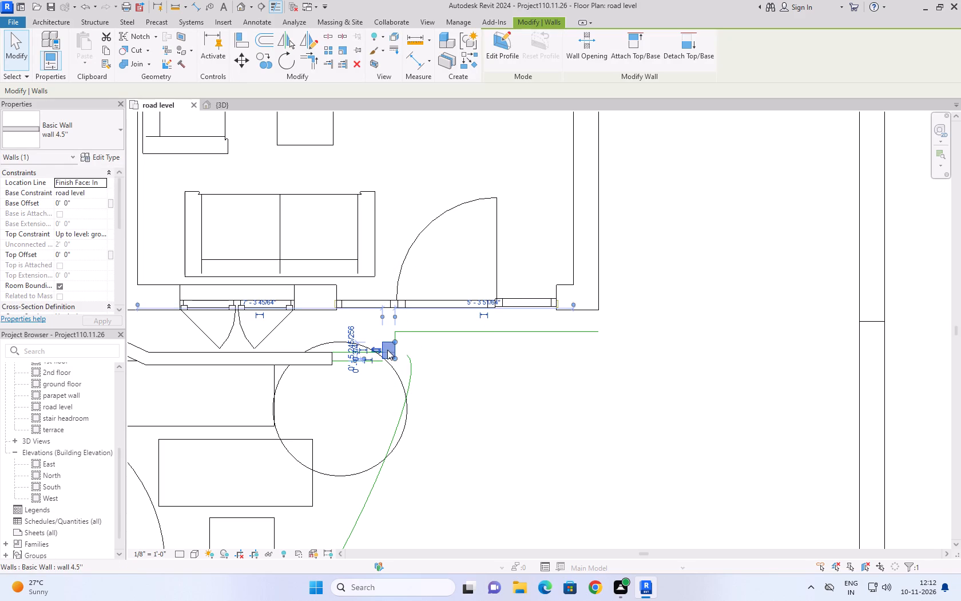
left_click_drag(387, 346, 350, 347)
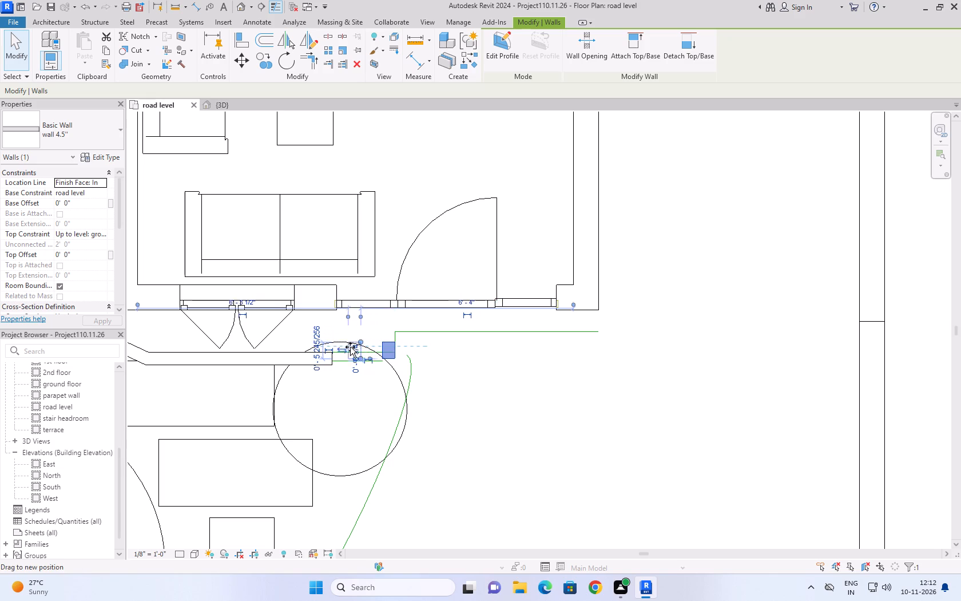
left_click_drag(350, 347, 335, 347)
left_click(502, 376)
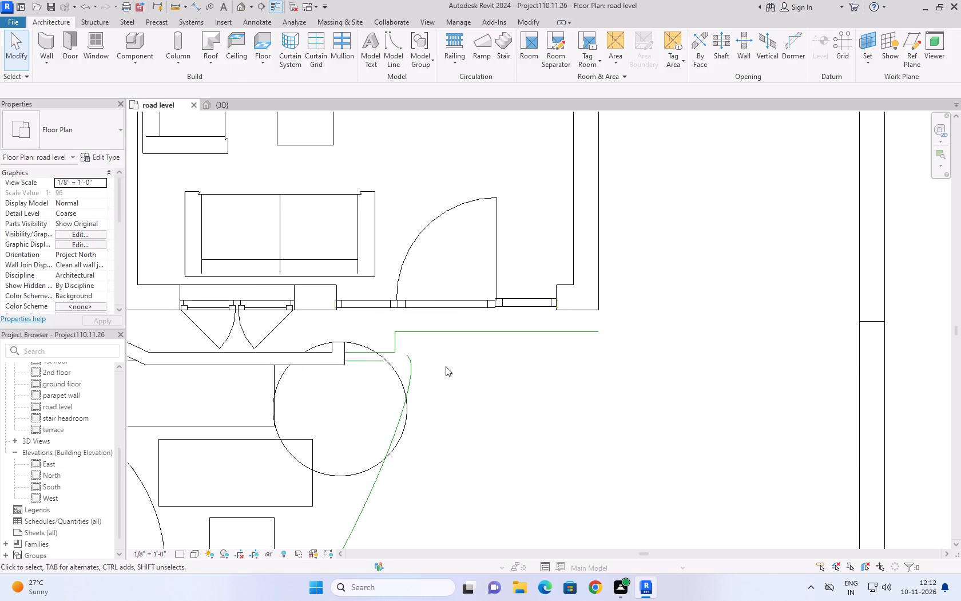
Extend the short return wall up to the house wall and align it with the near edge of the entrance door opening.
left_click(333, 347)
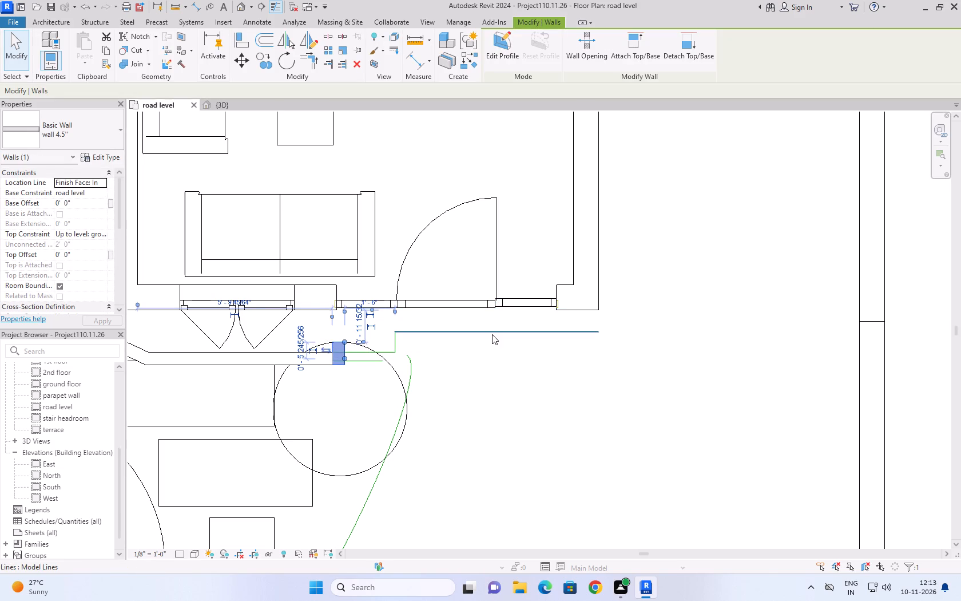
key("Left")
key("Left")
key("Up")
key("Up")
key("Up")
key("Up")
key("Up")
key("Up")
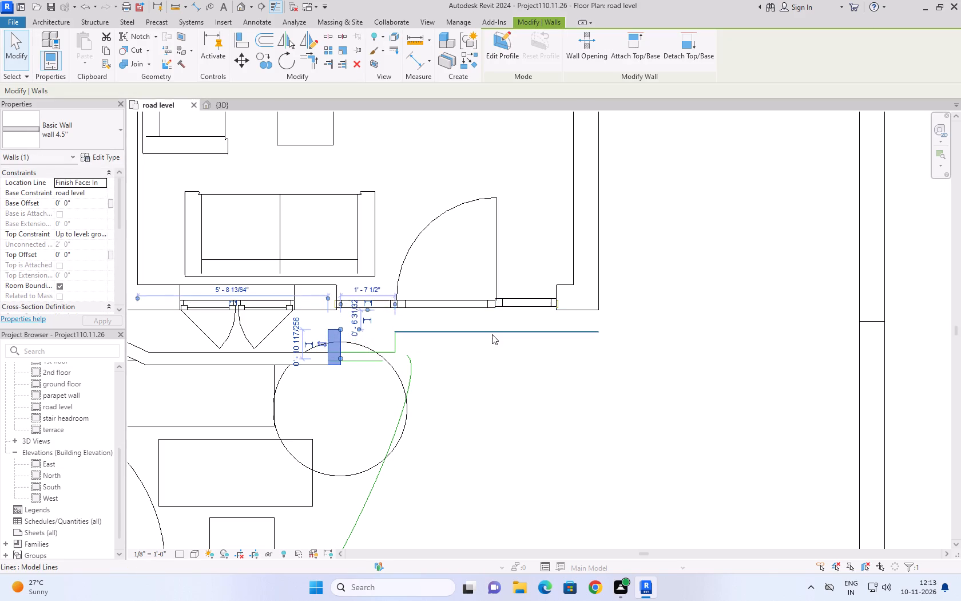
key("Up")
key("Up")
key("Up")
key("Up")
key("Up")
key("Up")
key("Up")
key("Up")
key("Up")
key("Up")
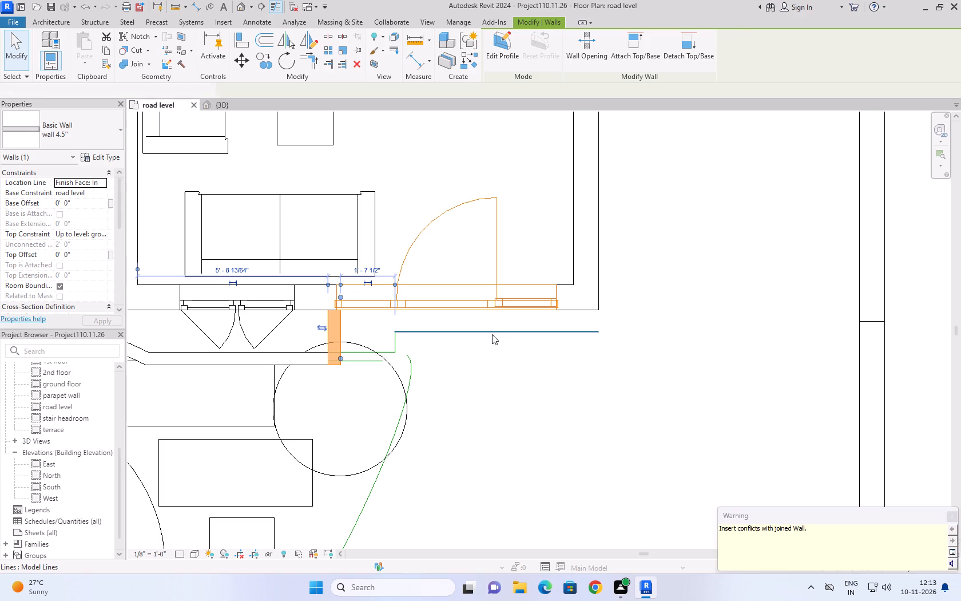
key("Down")
key("Left")
key("Left")
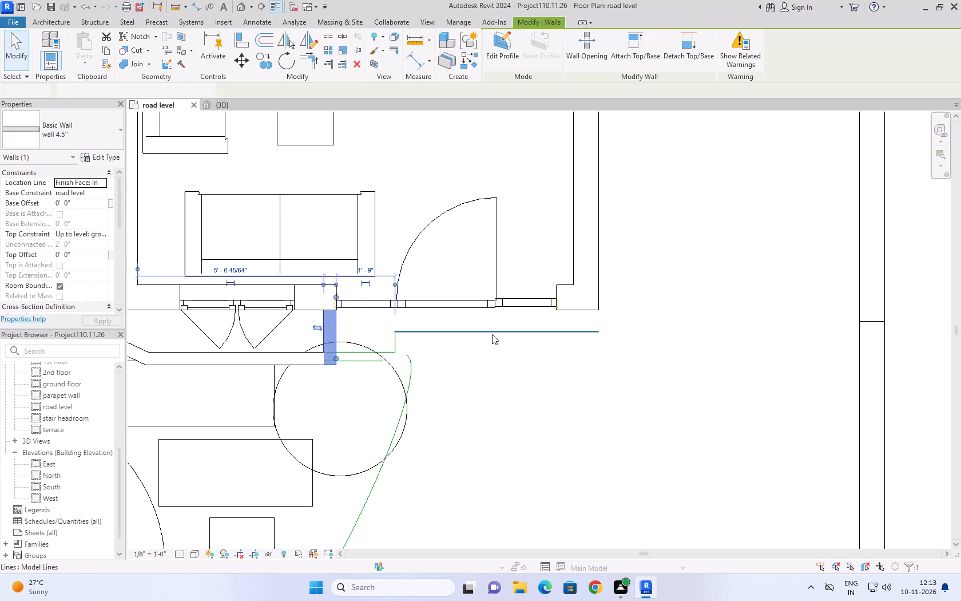
key("Right")
key("Left")
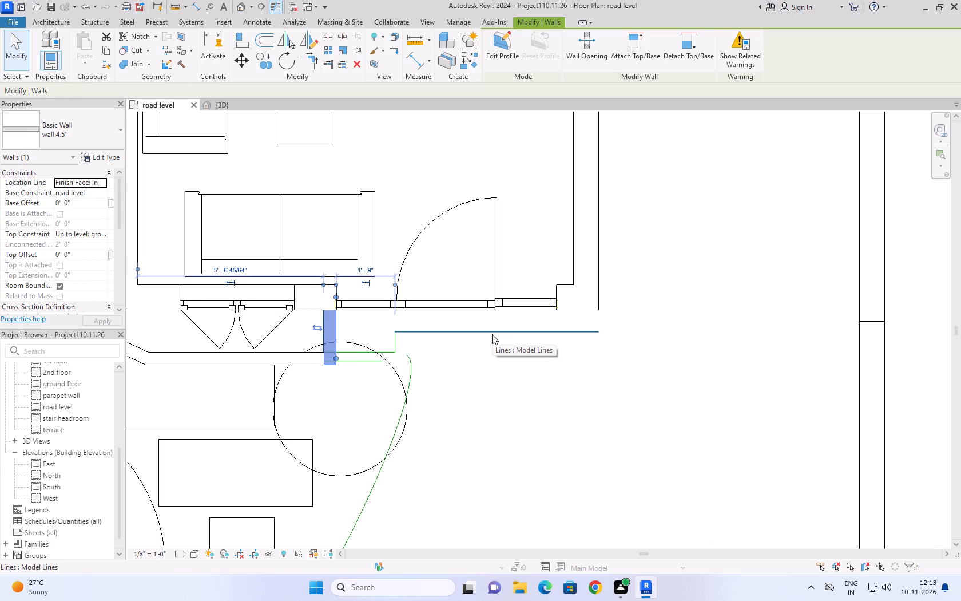
left_click(629, 392)
Nudge the five rectangular slabs slightly away from the garden wall, toward the front boundary.
scroll(802, 409, "up", 1)
scroll(802, 409, "down", 4)
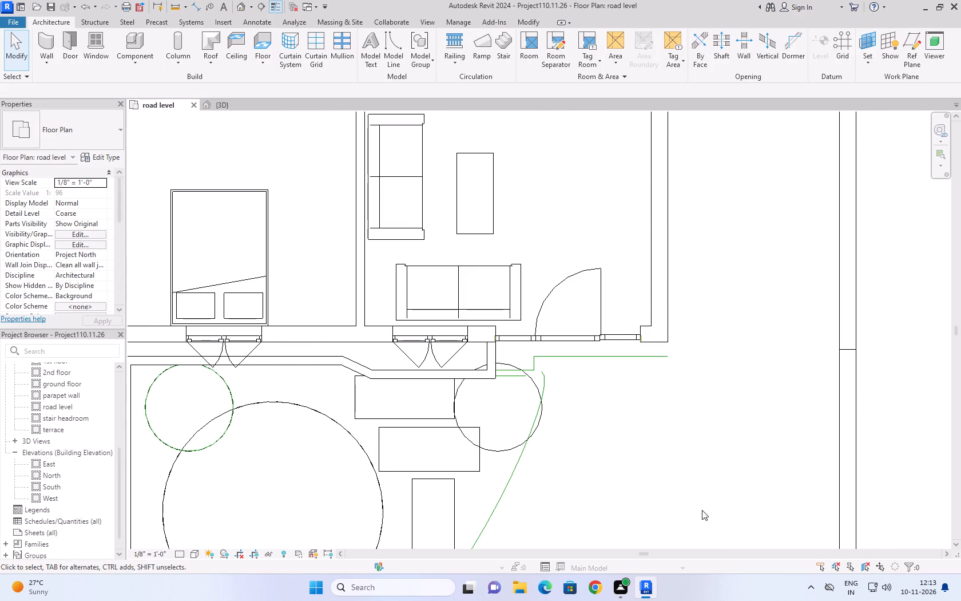
left_click(416, 421)
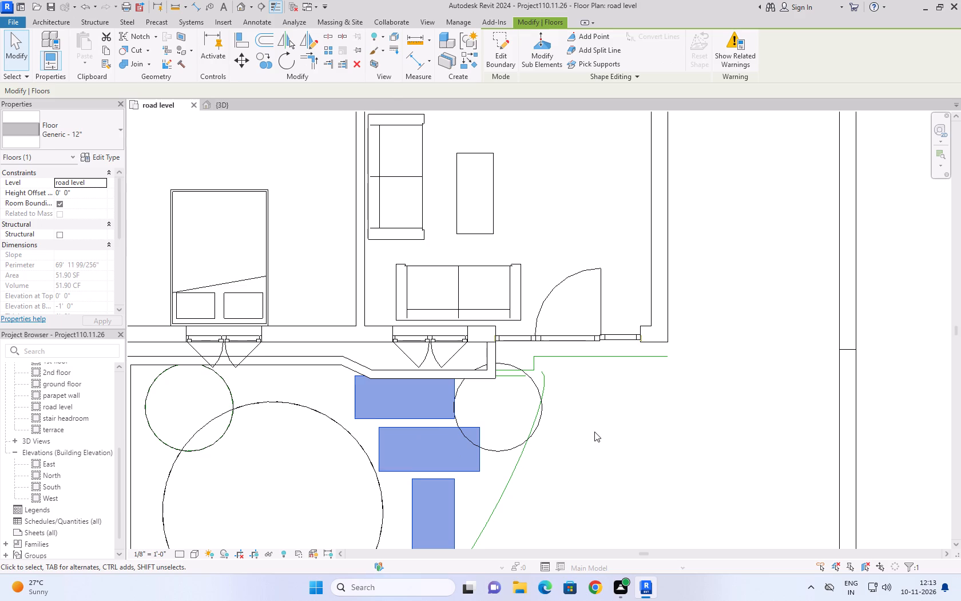
key("Down")
key("Down")
key("Down")
key("Down")
key("Up")
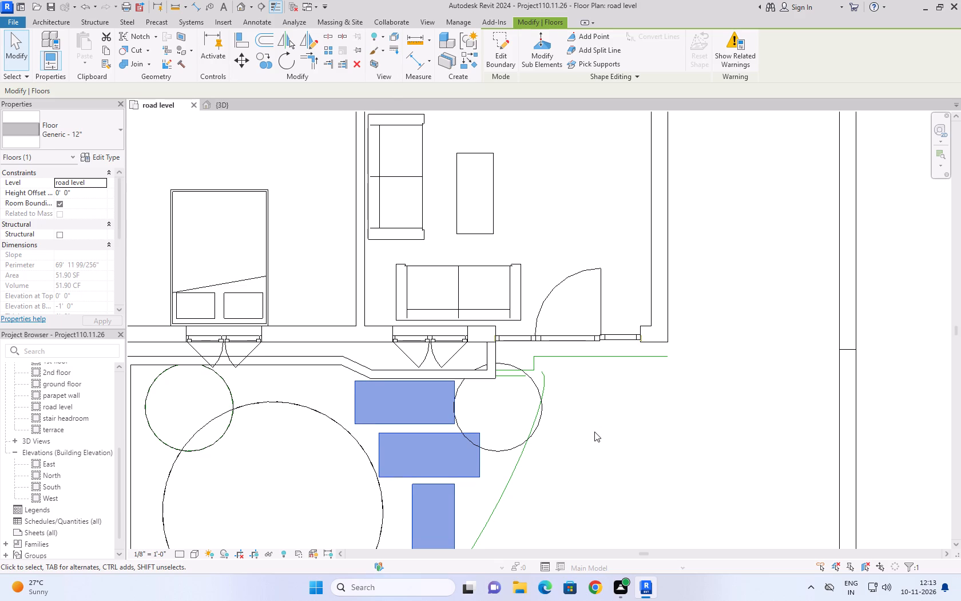
scroll(605, 344, "down", 6)
scroll(618, 484, "up", 5)
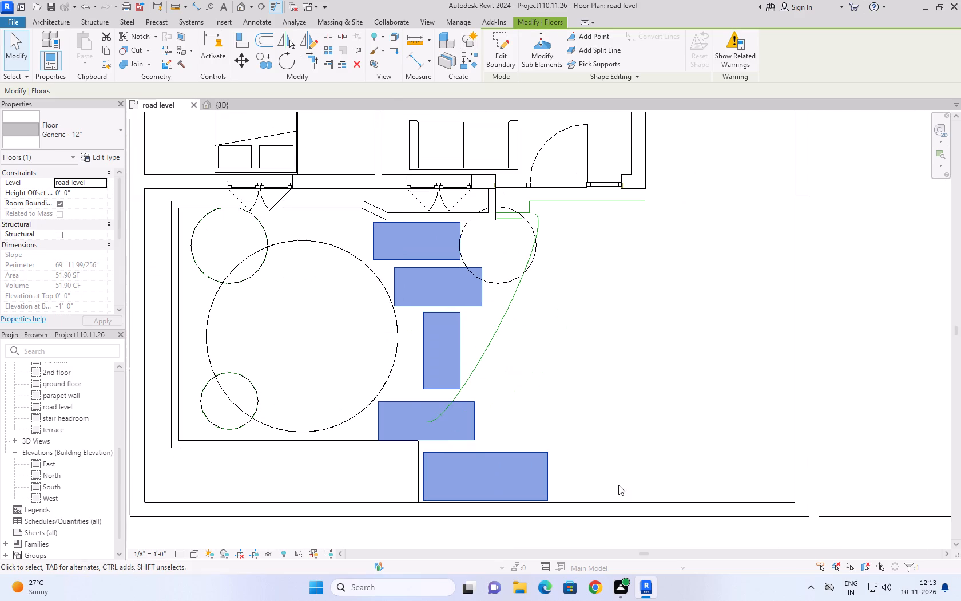
left_click(602, 424)
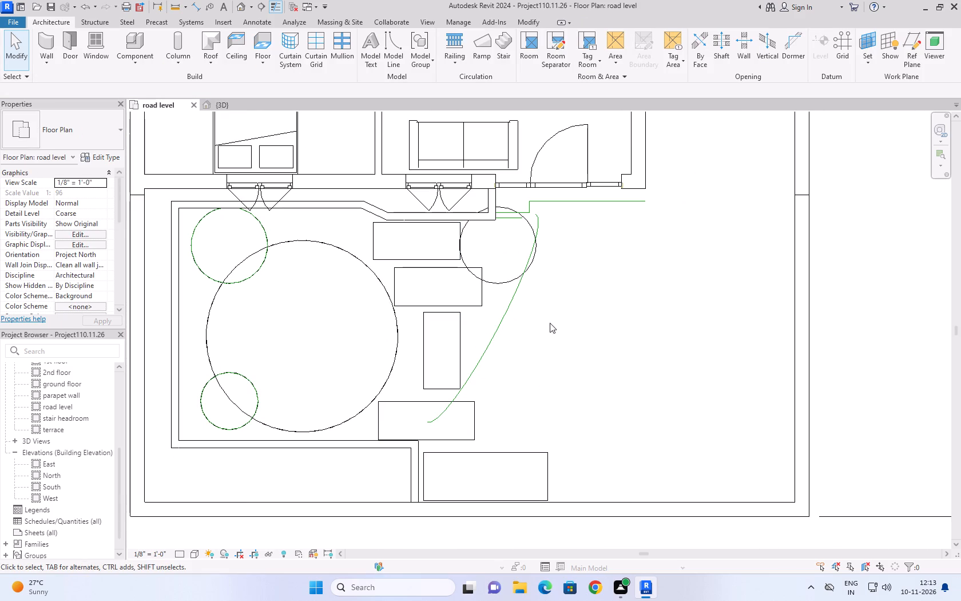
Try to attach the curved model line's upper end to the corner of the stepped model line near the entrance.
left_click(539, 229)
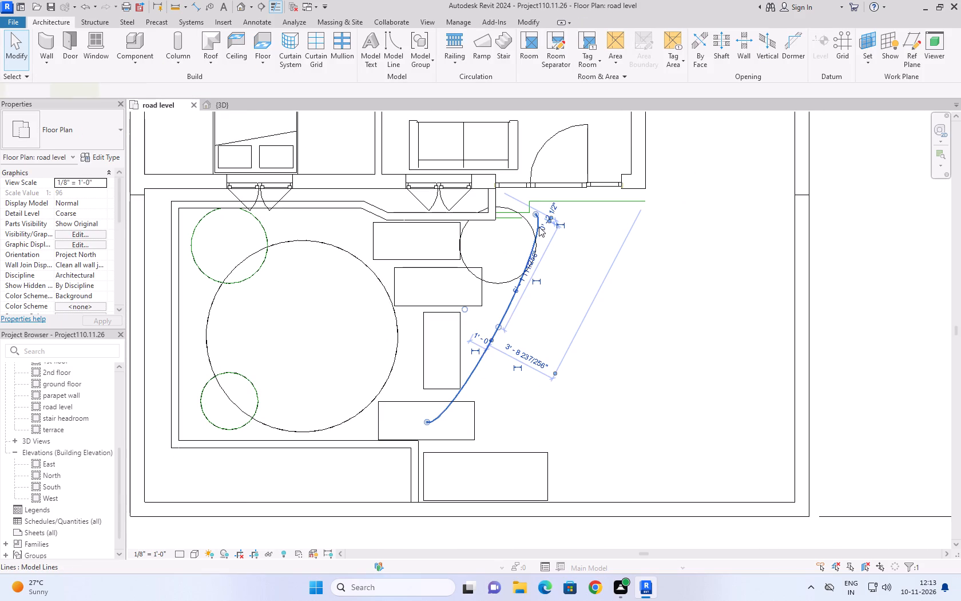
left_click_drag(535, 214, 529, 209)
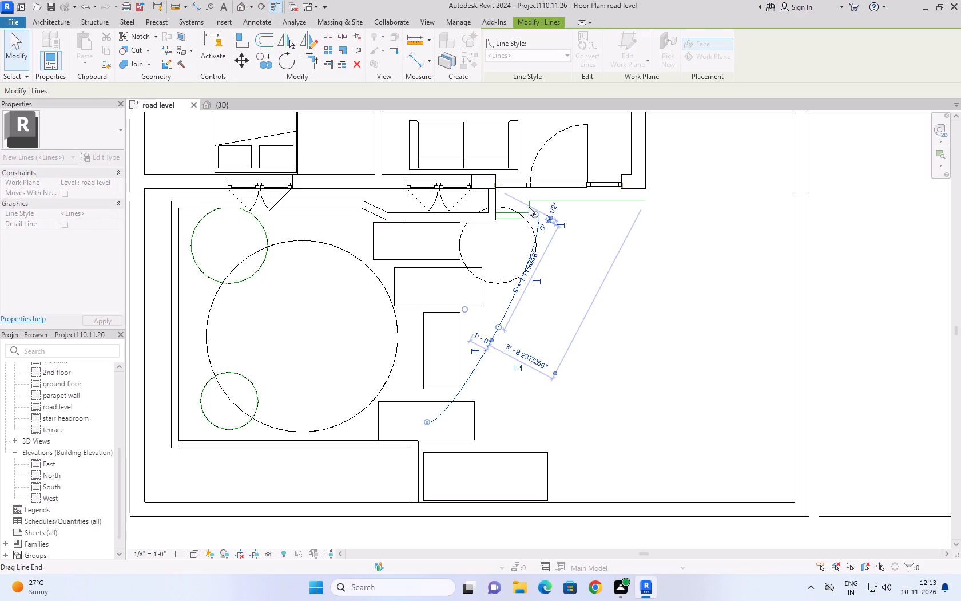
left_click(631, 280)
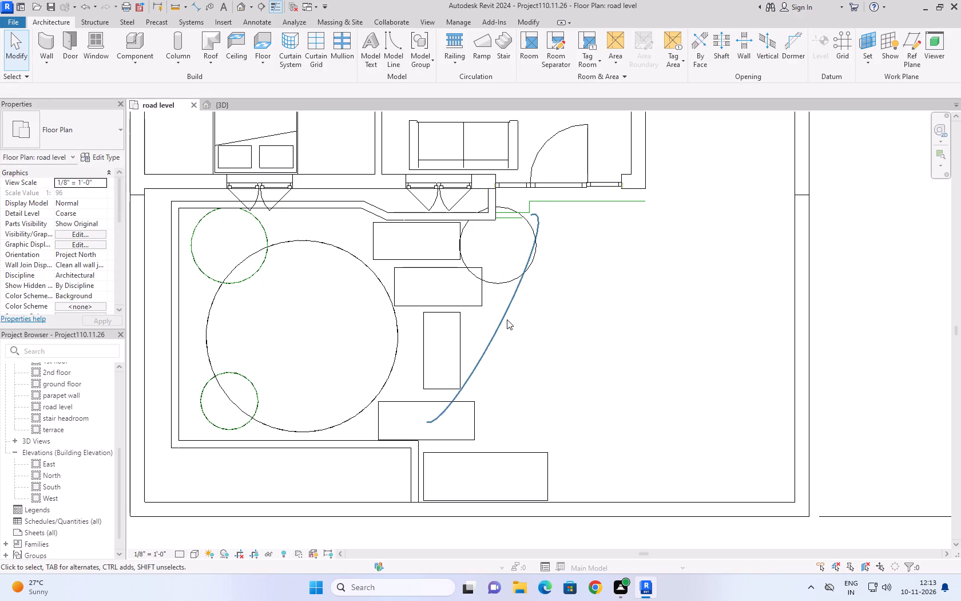
Delete the curved model line running from the entrance to the fourth rectangular slab.
left_click(504, 321)
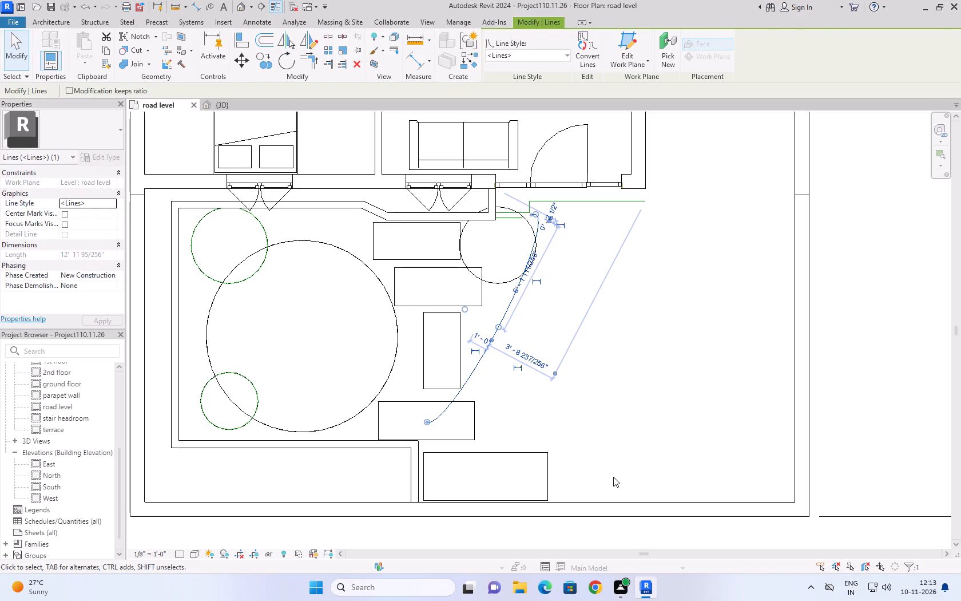
key("Delete")
Edit the large round slab's boundary to a radius of 4' and finish the sketch.
left_click(518, 279)
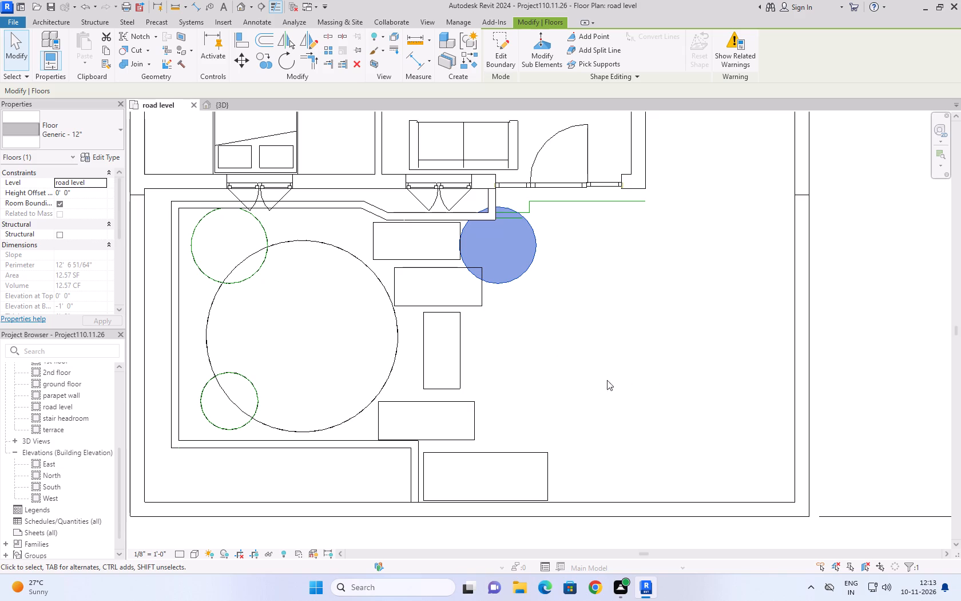
left_click(365, 266)
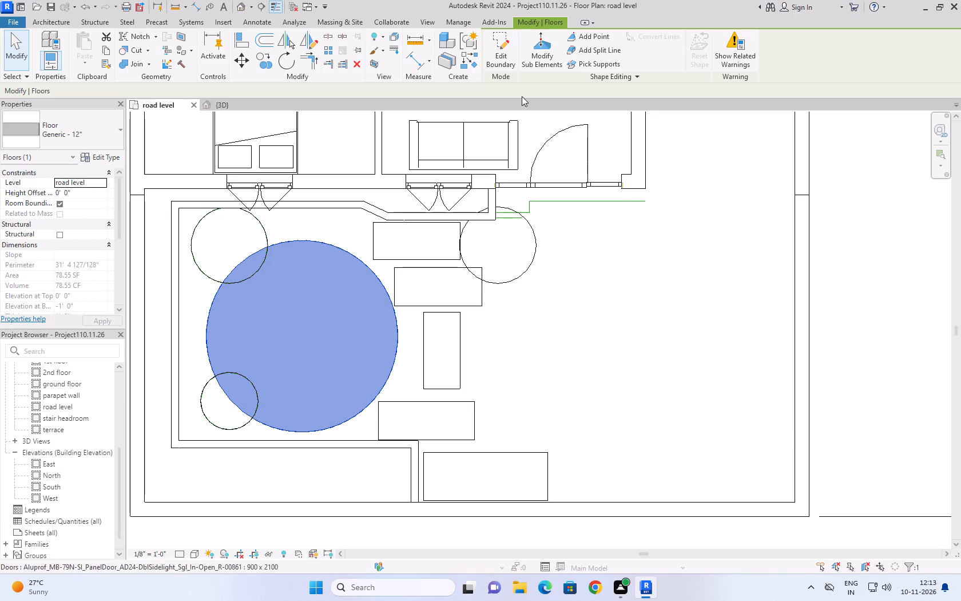
left_click(499, 59)
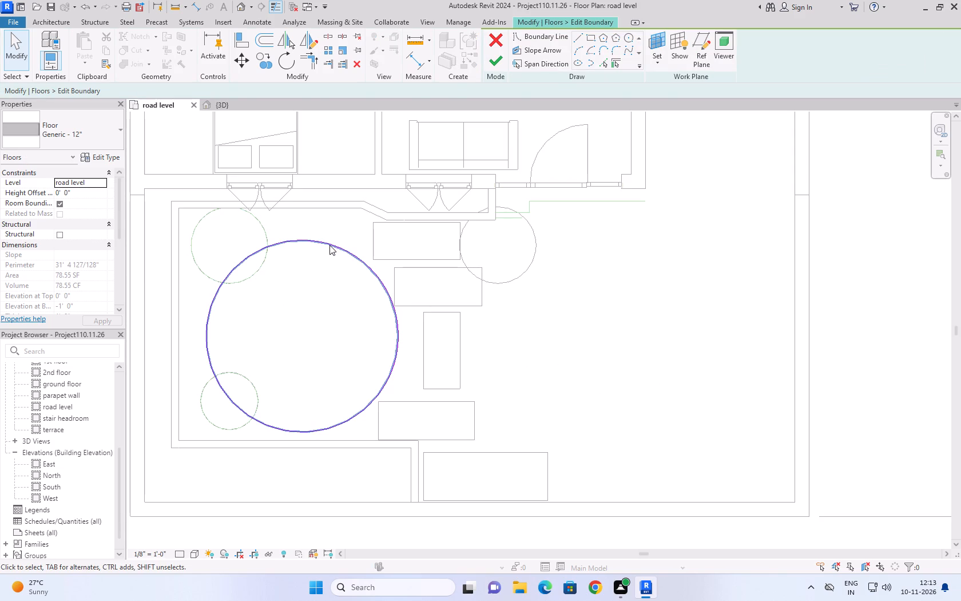
left_click(330, 245)
left_click(335, 292)
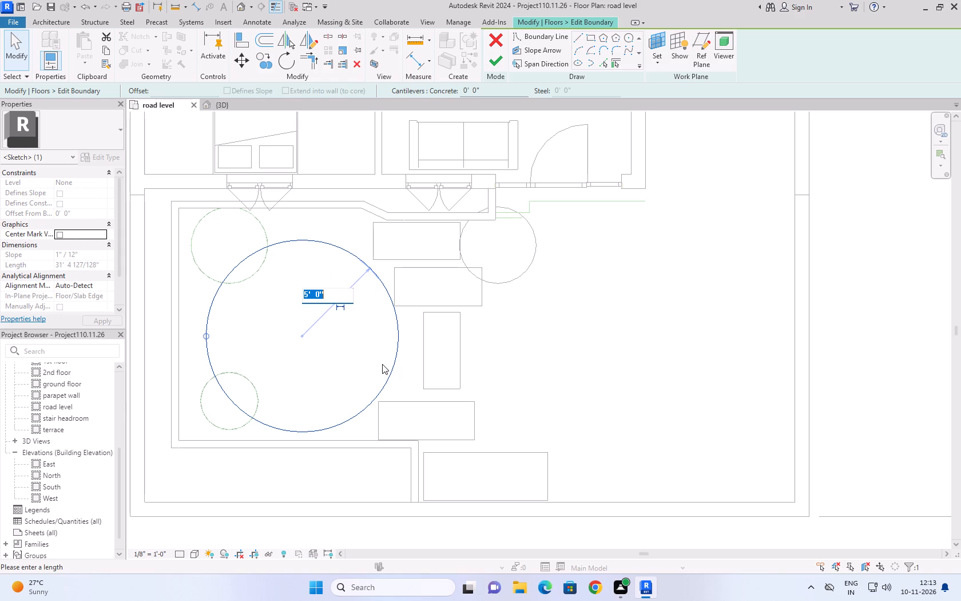
type("4'")
left_click(705, 338)
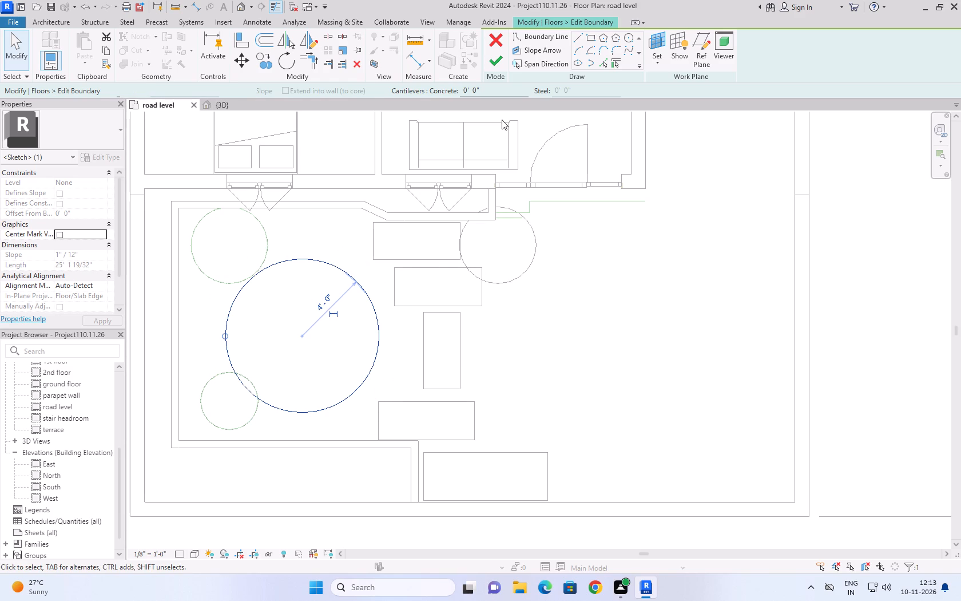
left_click(504, 65)
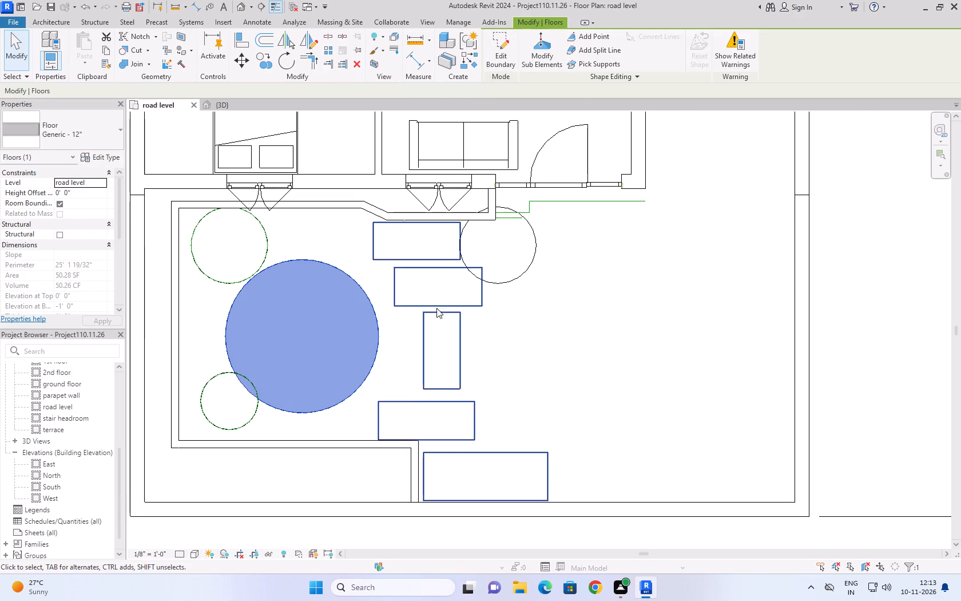
Nudge the five rectangular slabs westward, closer to the large round slab.
left_click(422, 264)
key("Left")
key("Left")
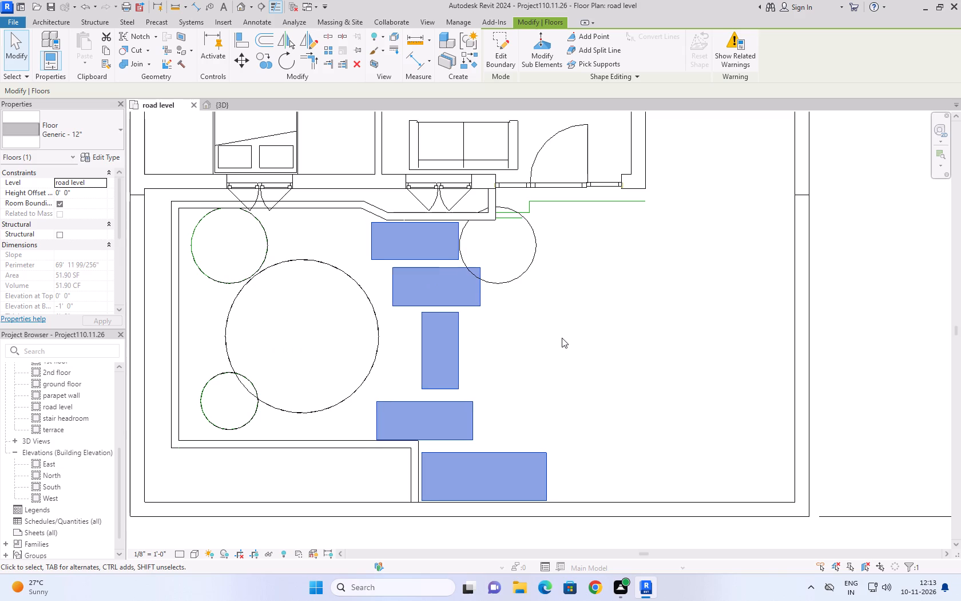
key("Left")
key("Left")
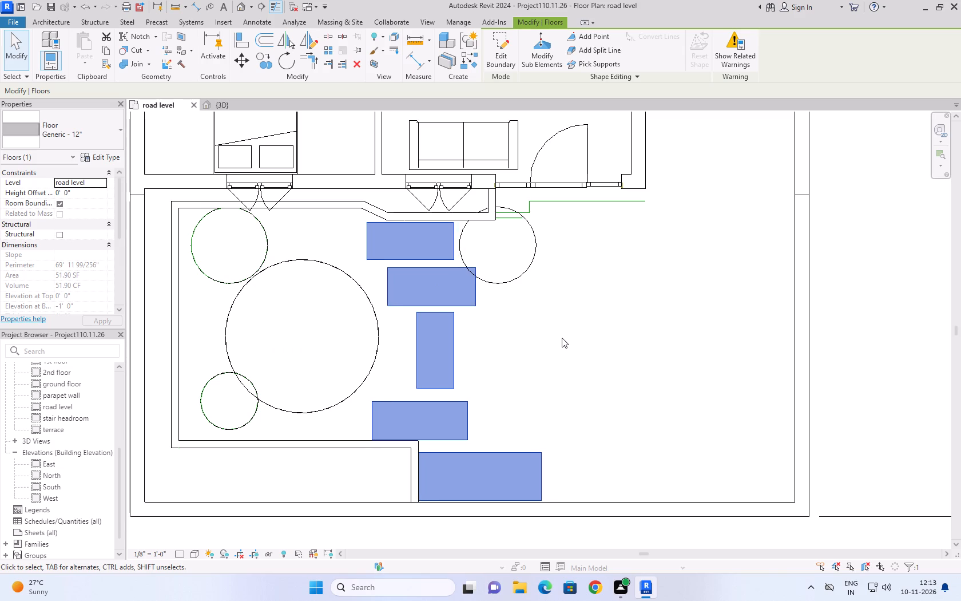
key("Left")
key("Left")
key("Left")
key("Left")
key("Left")
key("Left")
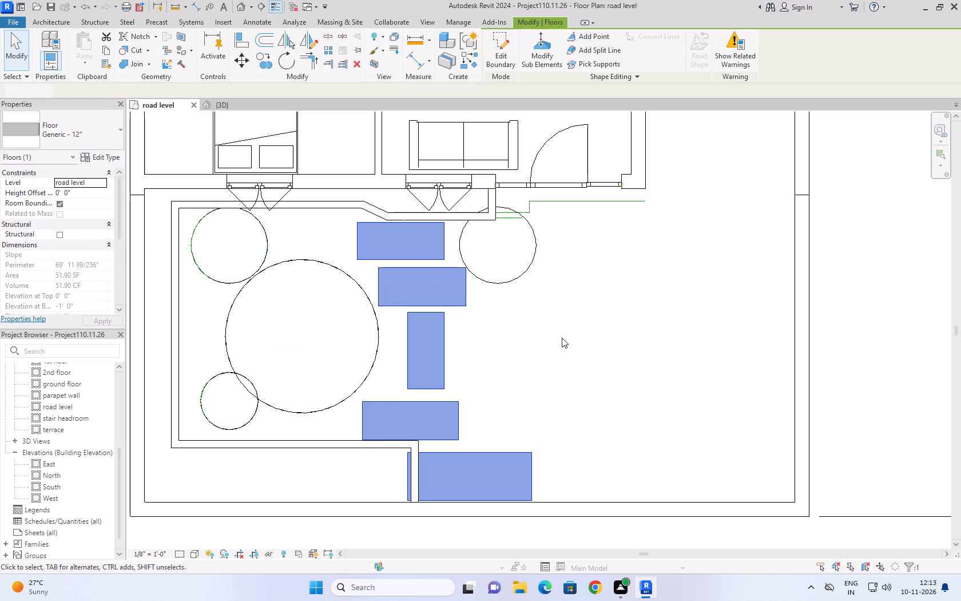
key("Left")
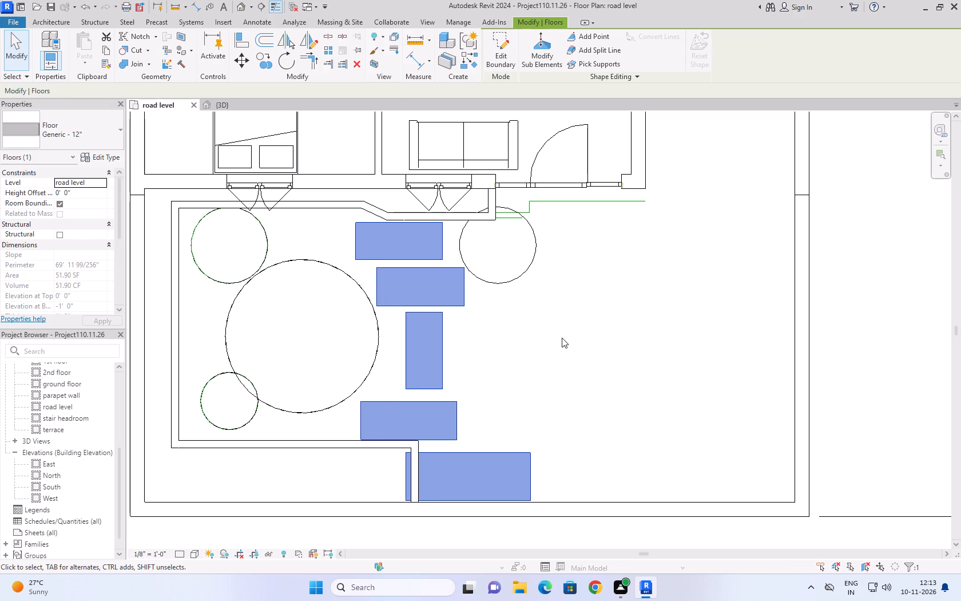
key("Left")
left_click(562, 338)
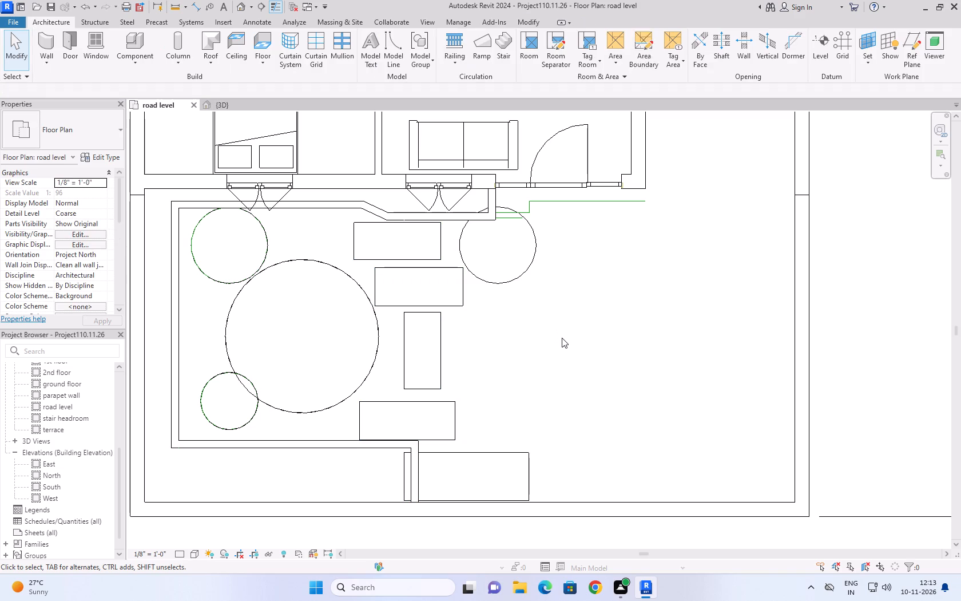
Nudge the short garden wall at the front boundary westward, clear of the fifth rectangular slab, about 11' 3 1/2" from the west garden wall.
left_click(415, 469)
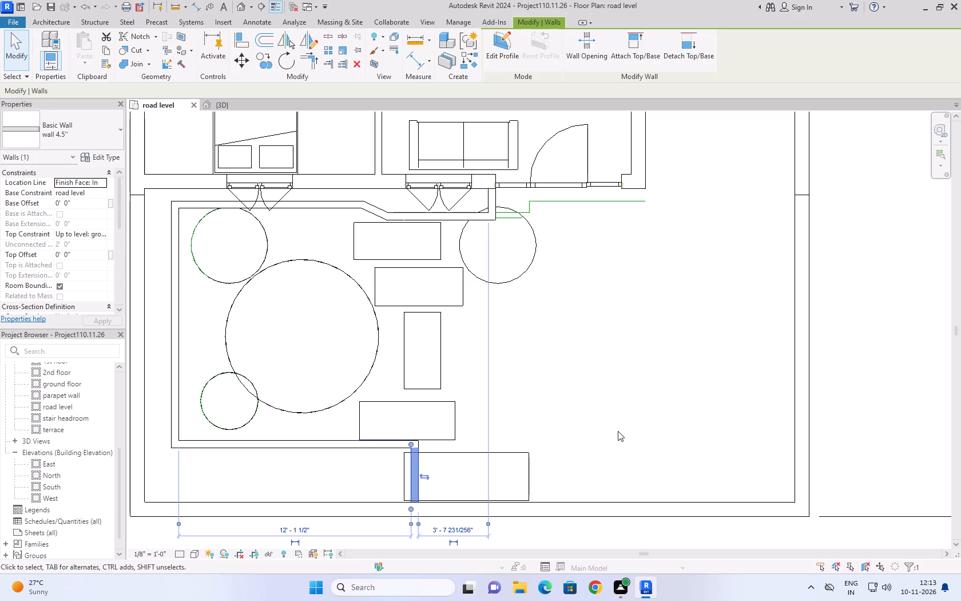
key("Left")
key("Left")
key("Left")
key("Left")
key("Left")
key("Left")
key("Left")
key("Left")
key("Left")
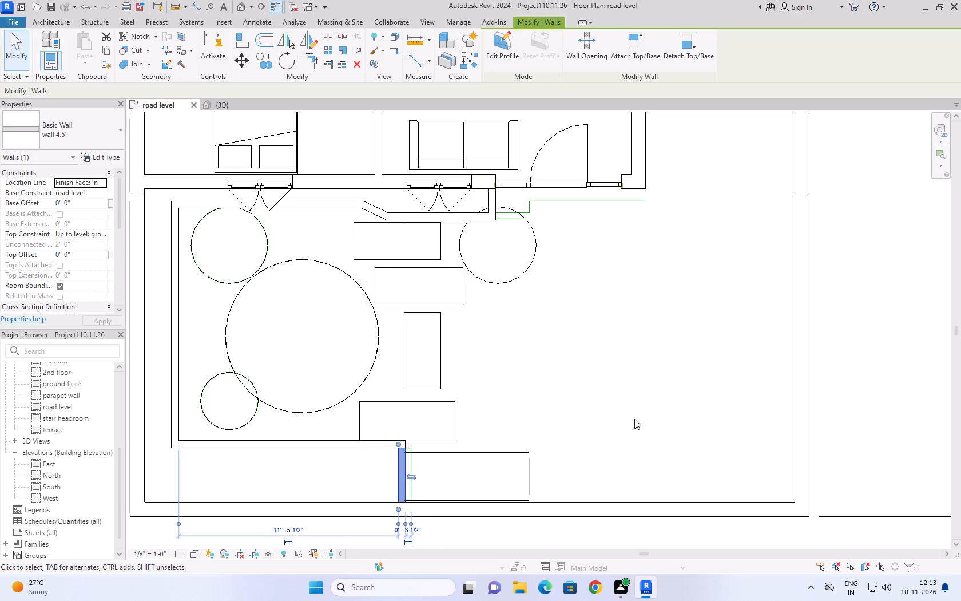
key("Left")
key("Left")
key("Right")
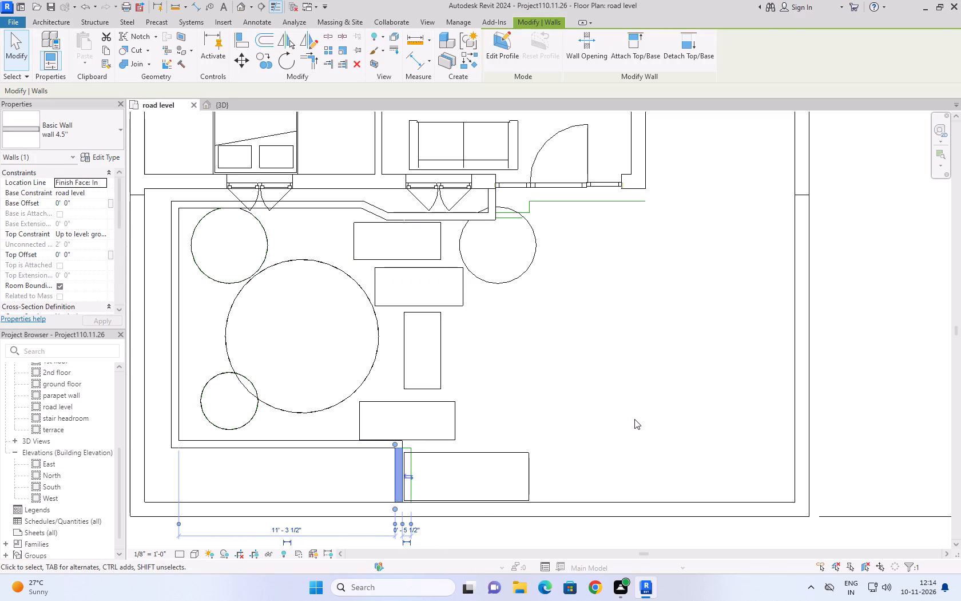
left_click(634, 419)
left_click(634, 419)
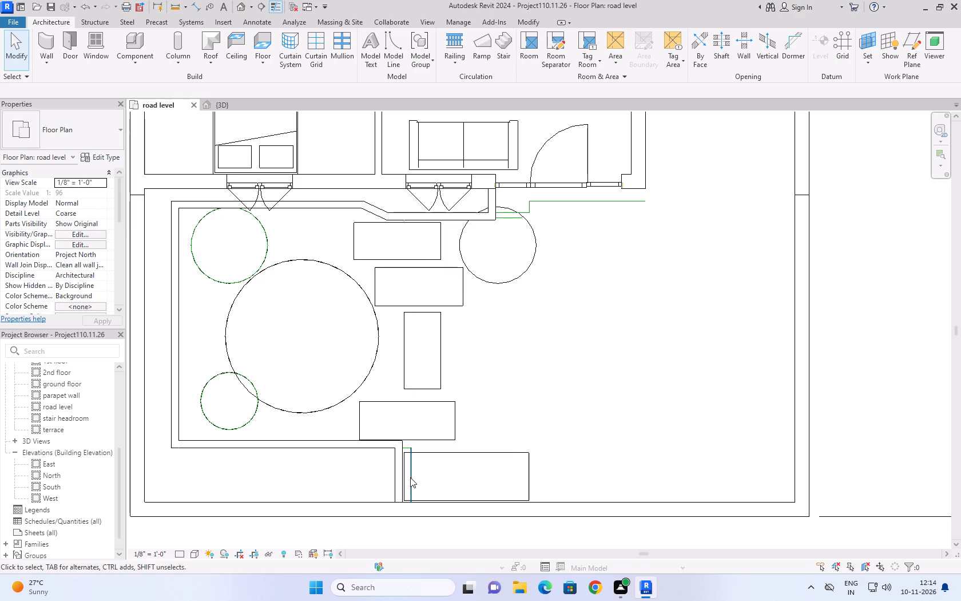
Delete the two leftover model lines, one vertical and one horizontal, at the shifted short garden wall.
left_click(410, 473)
key("Delete")
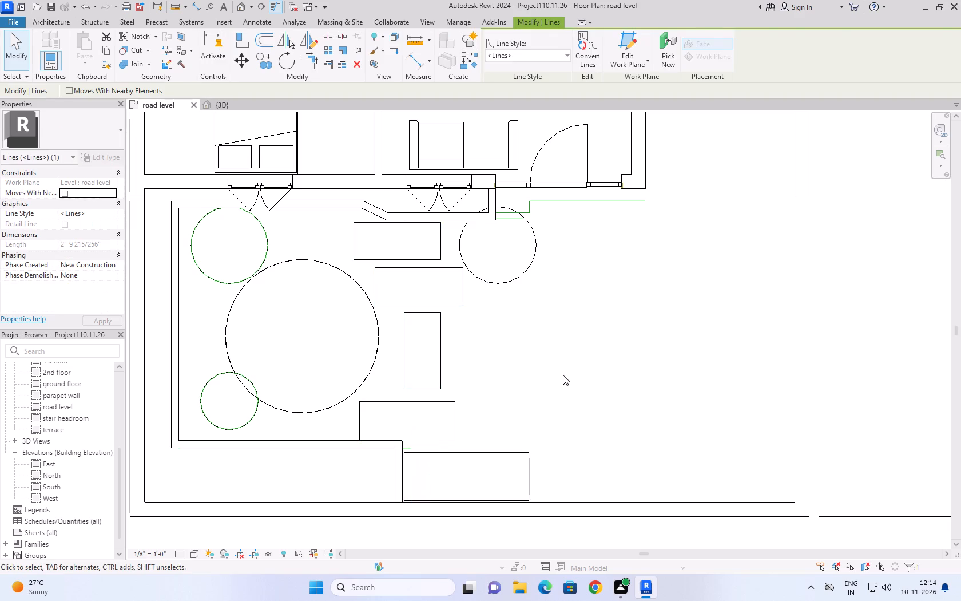
left_click(405, 447)
left_click(644, 410)
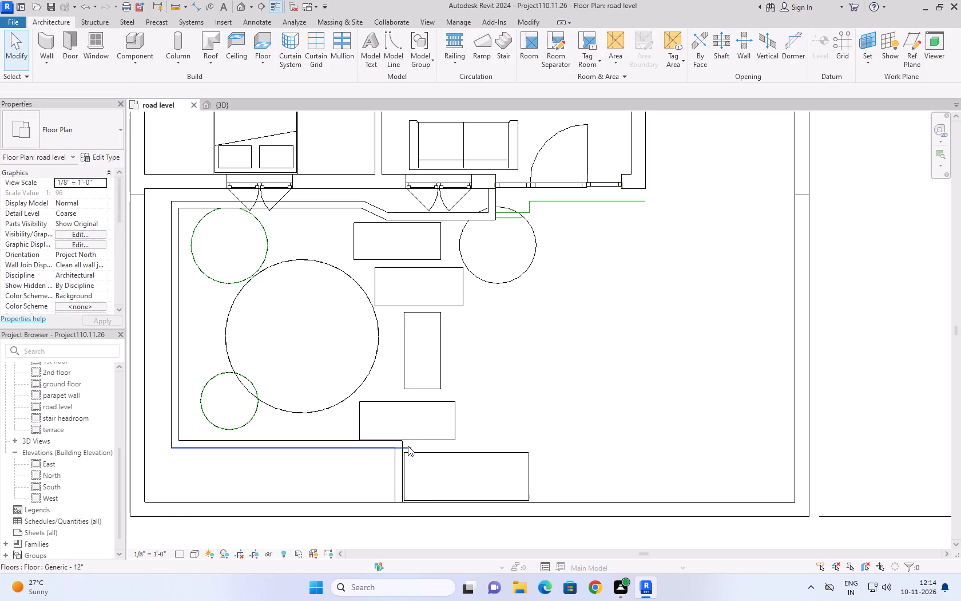
left_click(408, 448)
type("sa")
left_click(573, 405)
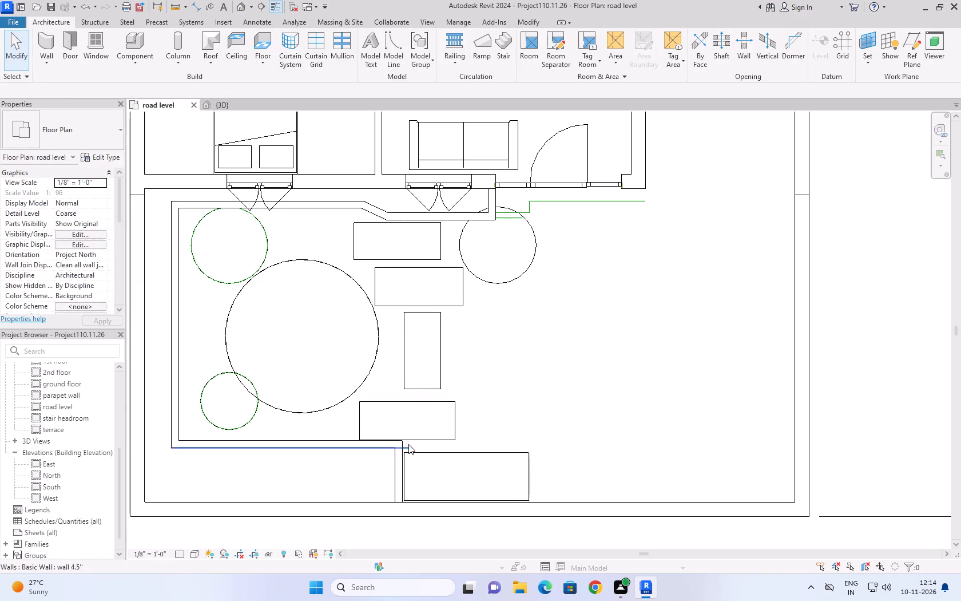
left_click(408, 444)
left_click(563, 406)
left_click(412, 446)
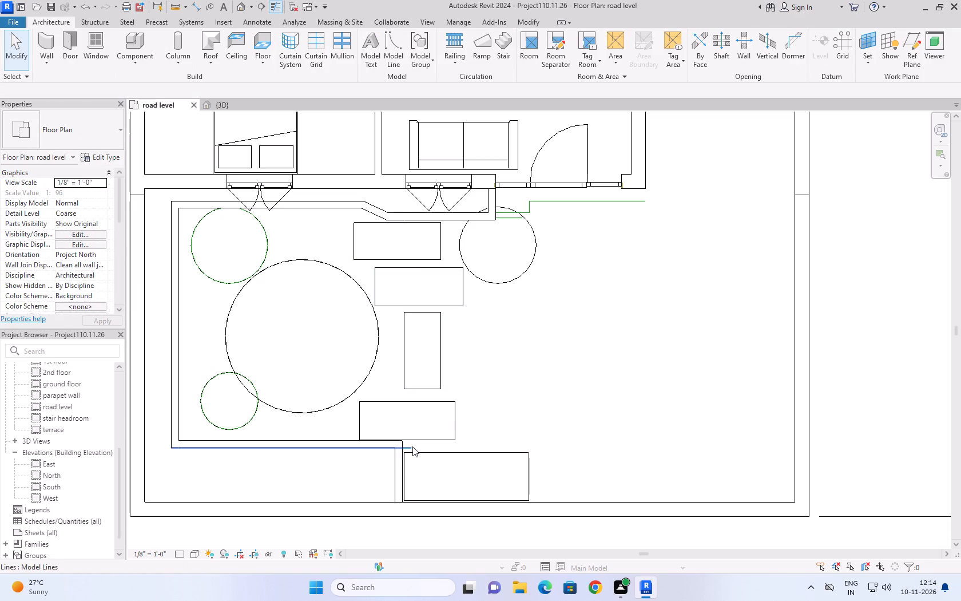
type("sa")
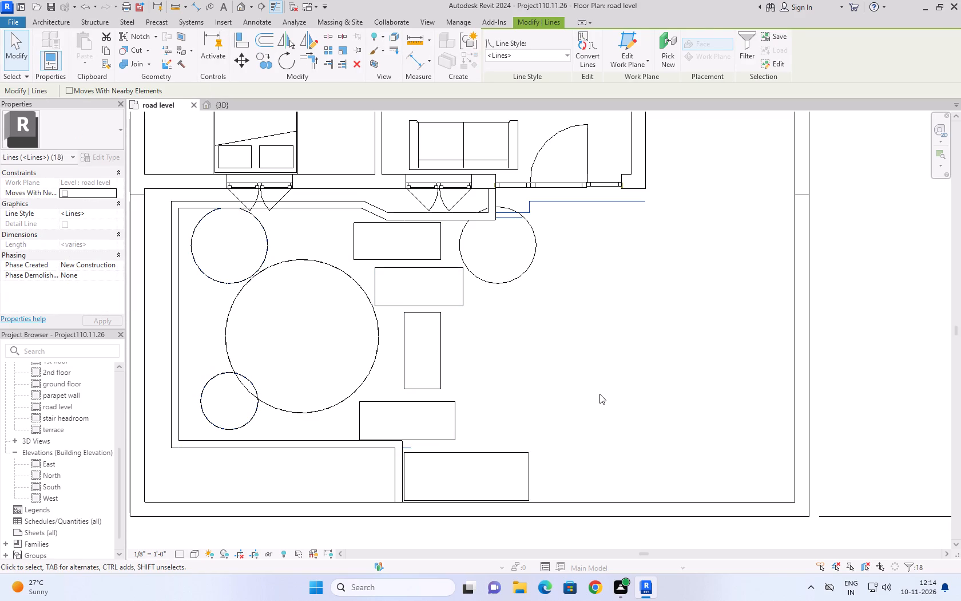
left_click(636, 359)
left_click(409, 446)
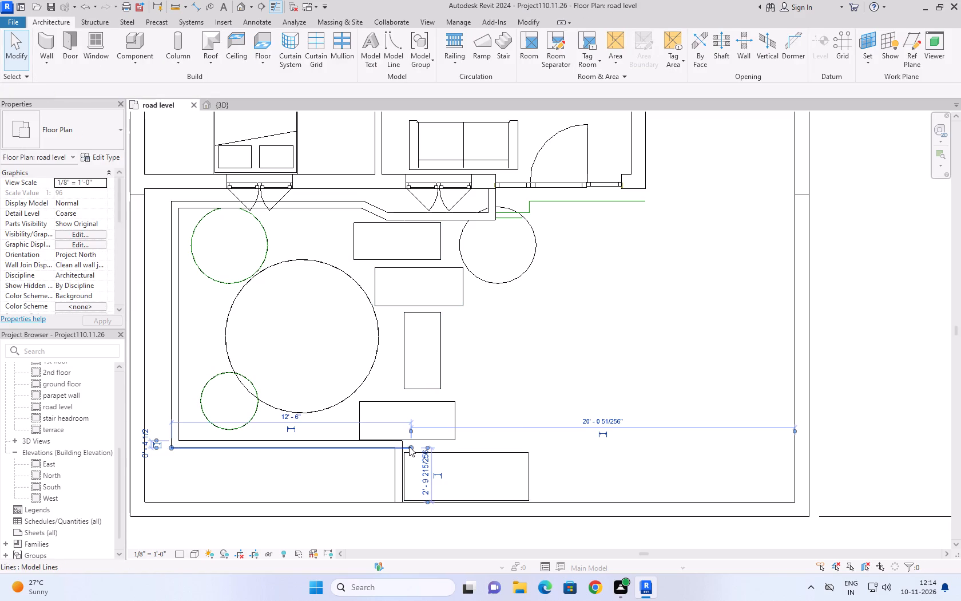
key("Delete")
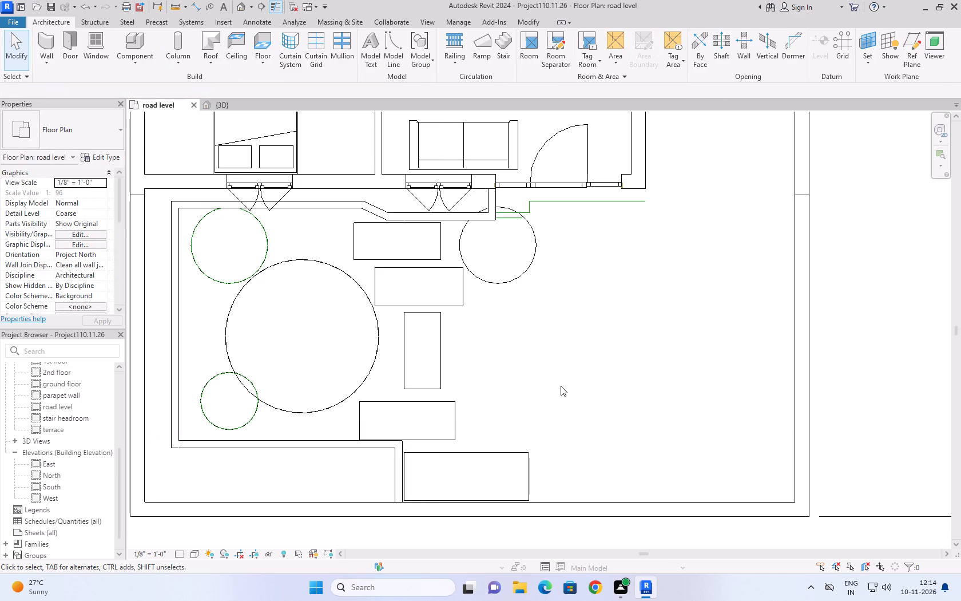
Nudge the small round slab west and south into the southwest corner of the garden walls.
left_click(253, 413)
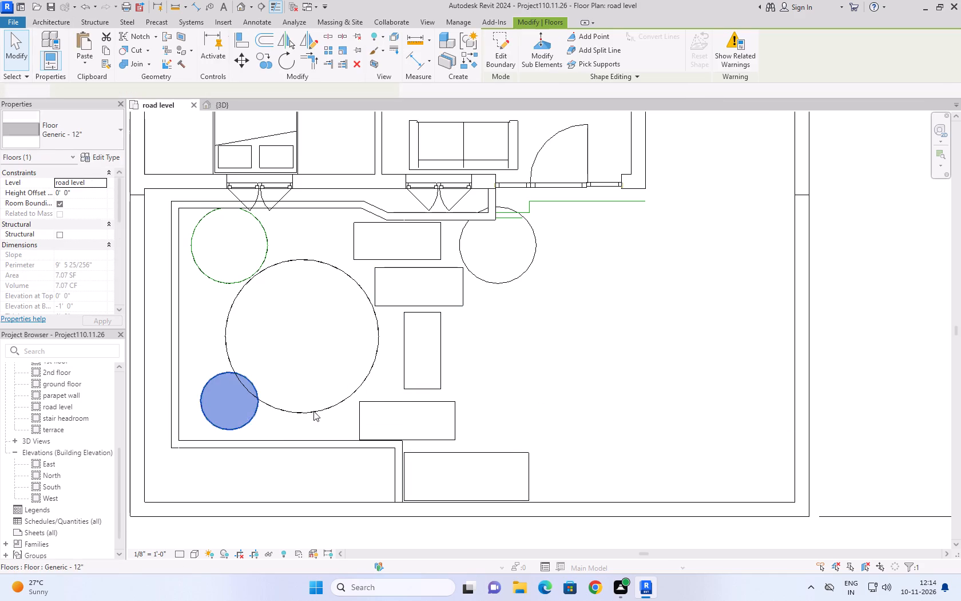
key("Left")
key("Left")
key("Left")
key("Left")
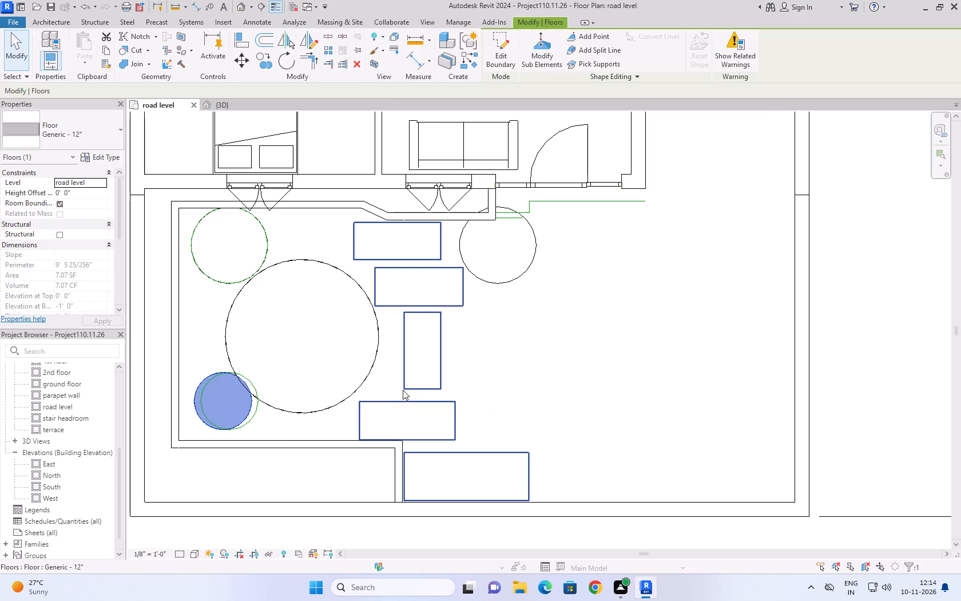
key("Left")
key("Left")
key("Down")
key("Down")
key("Down")
key("Left")
key("Left")
key("Left")
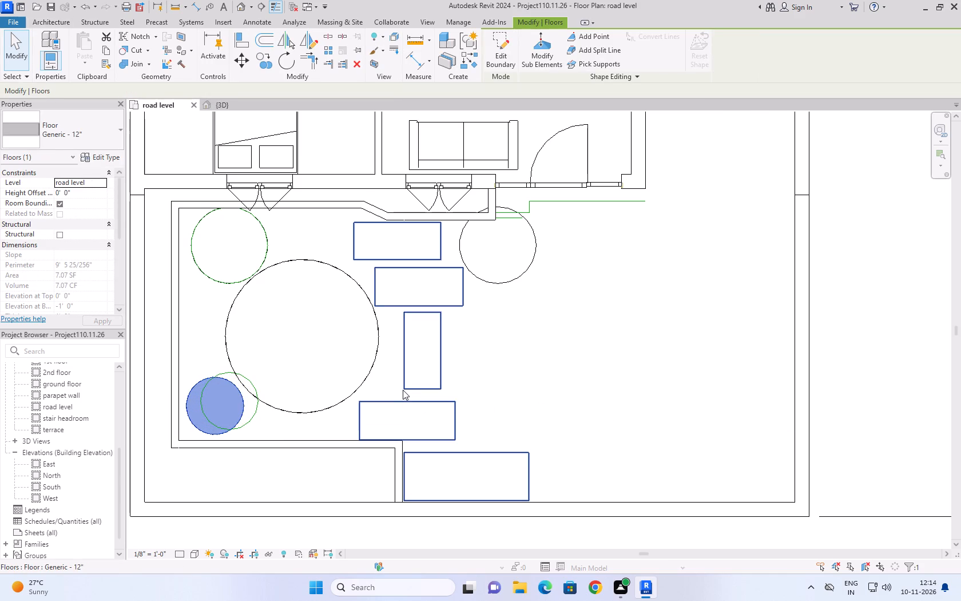
key("Left")
key("Left")
key("Down")
key("Down")
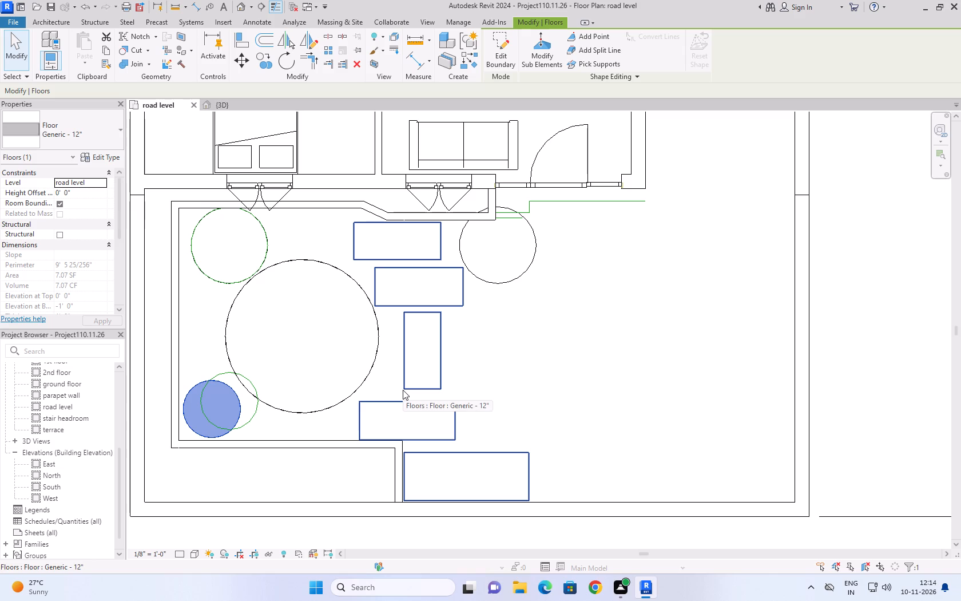
key("Left")
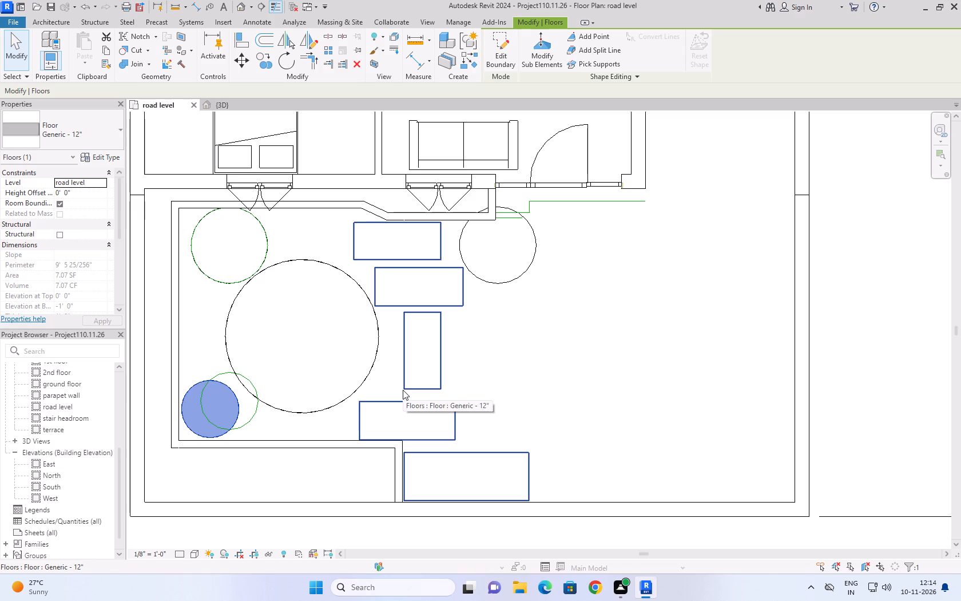
left_click(614, 342)
Delete the circular model line left at the small round slab's former position.
left_click(255, 414)
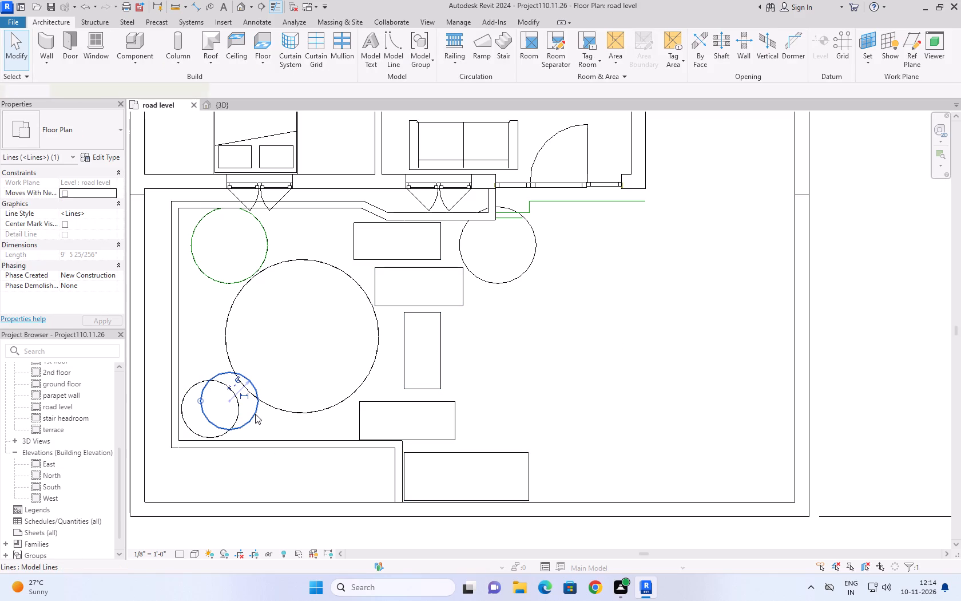
key("Delete")
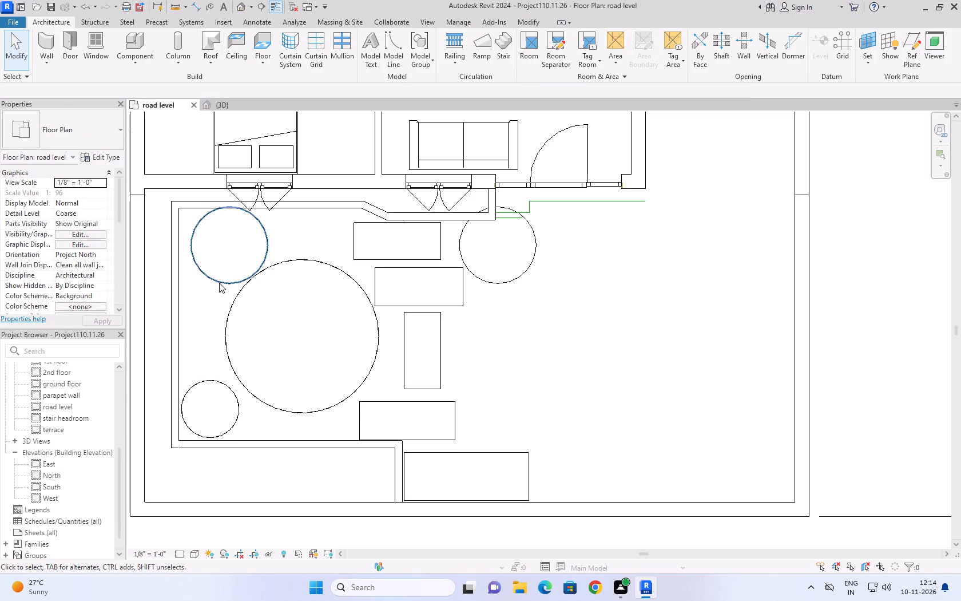
Nudge the round slab in the northwest garden corner westward, close to the west garden wall.
left_click(219, 283)
key("Left")
key("Left")
key("Left")
key("Left")
key("Left")
key("Left")
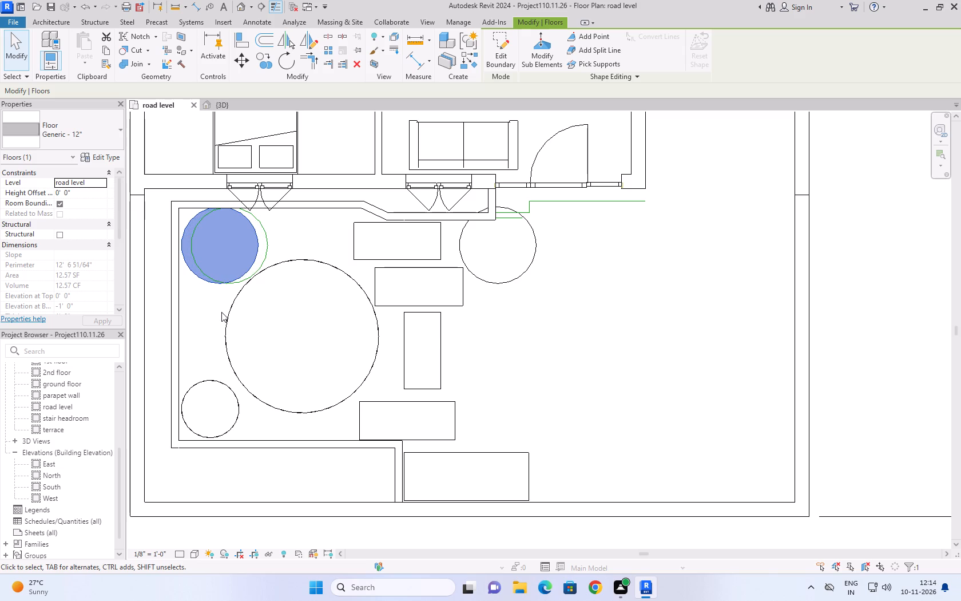
key("Left")
left_click(606, 343)
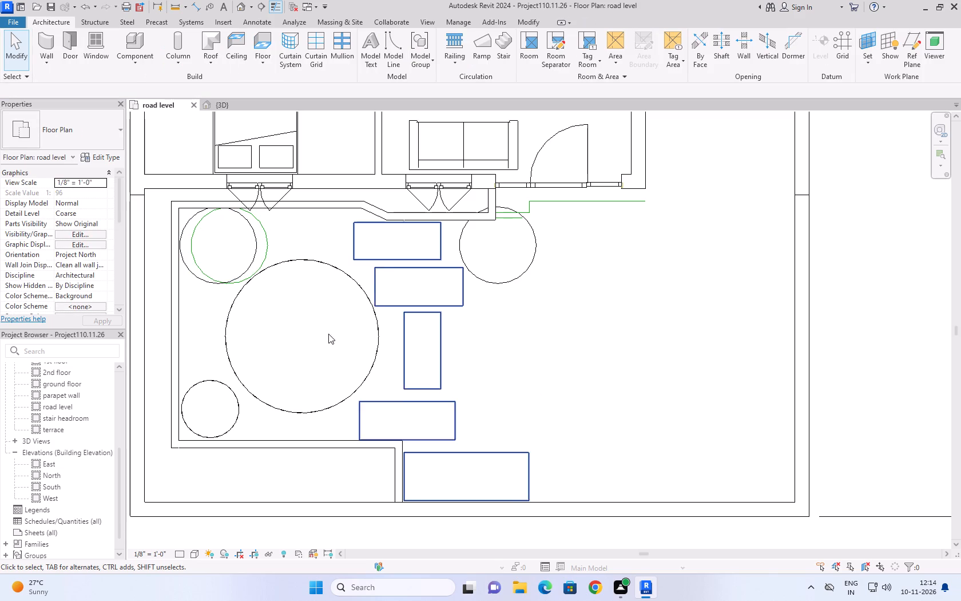
Delete the circular model line left at the northwest round slab's former position.
left_click(262, 231)
key("Delete")
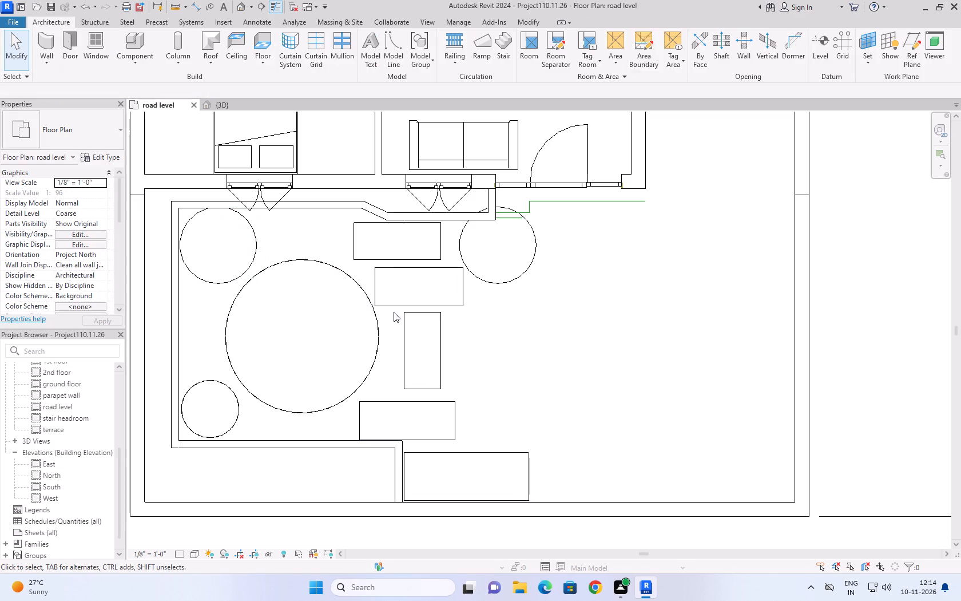
Nudge the northwest round slab slightly south, away from the garden wall beside the building.
left_click(241, 274)
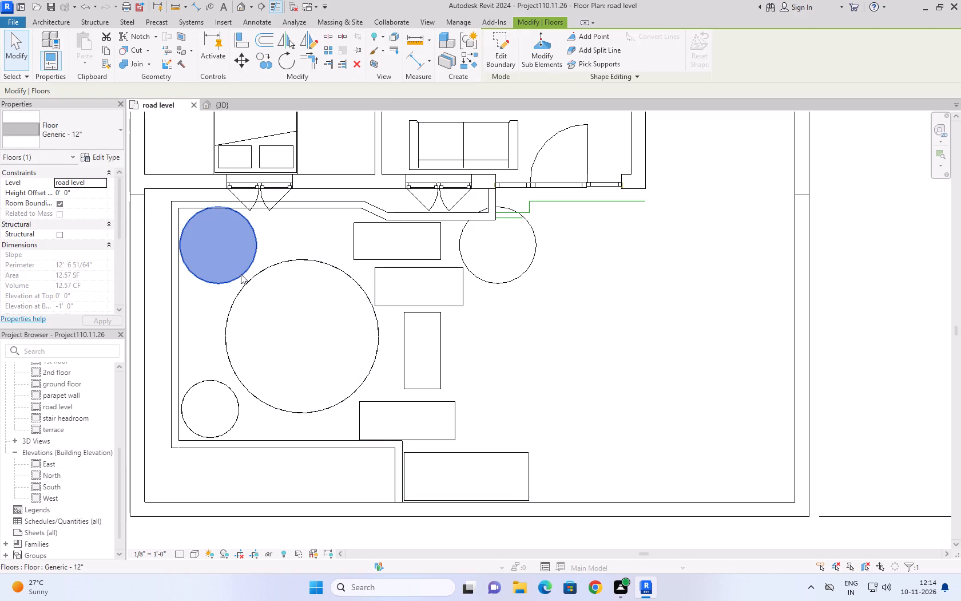
key("Down")
key("Down")
key("Up")
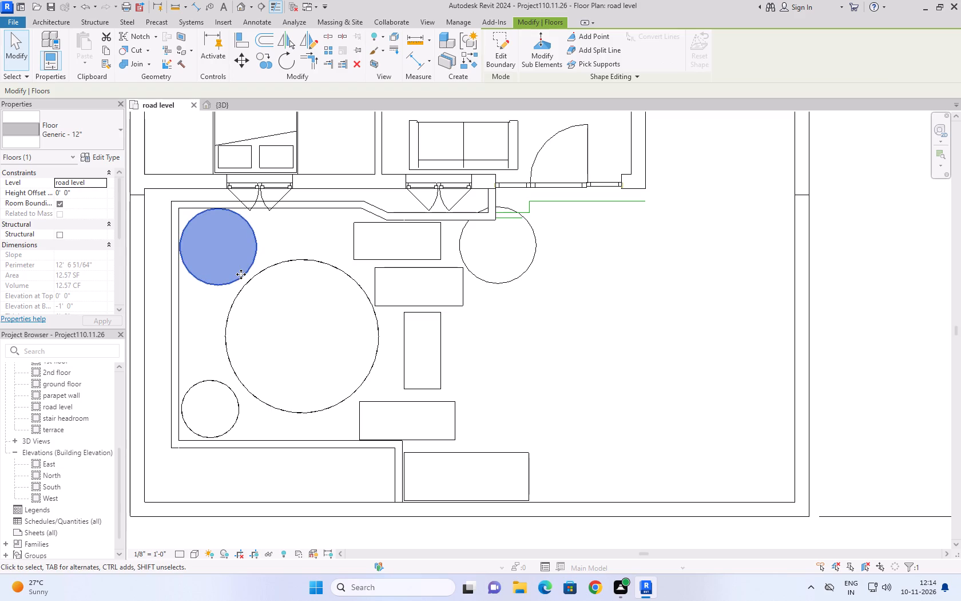
key("Down")
left_click(554, 304)
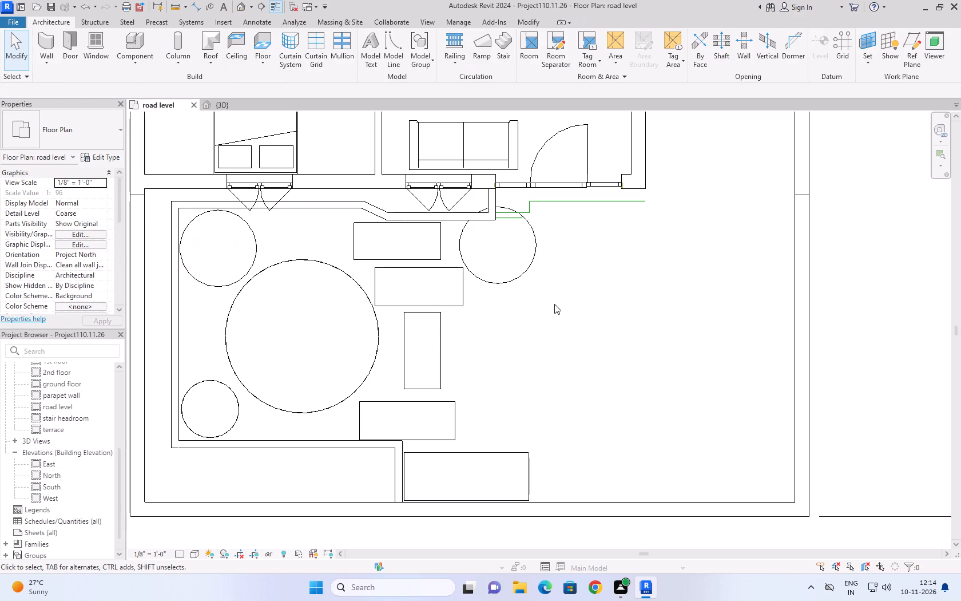
Delete the stepped model lines below the entrance door, including the short horizontal and vertical segments.
left_click(533, 202)
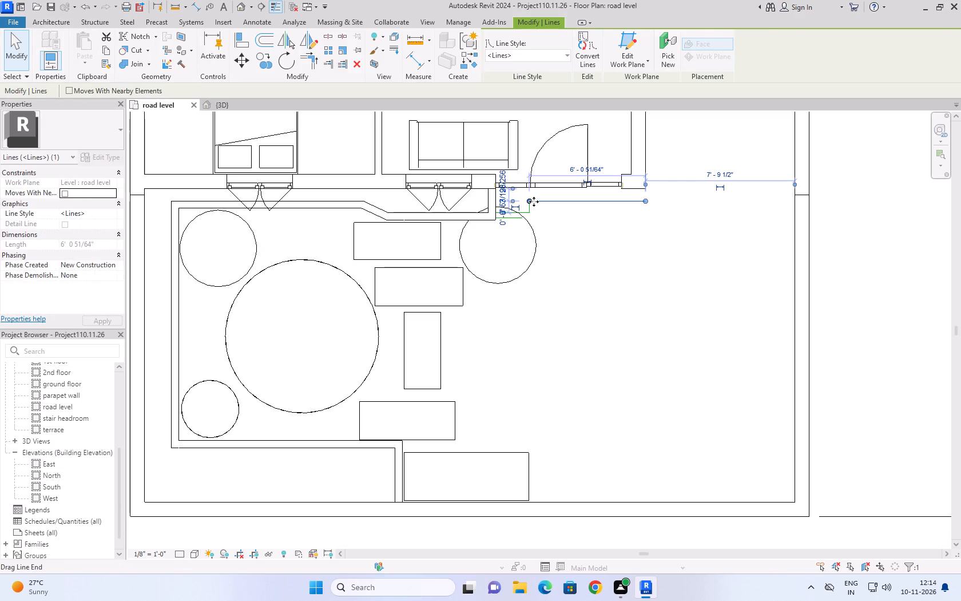
key("Delete")
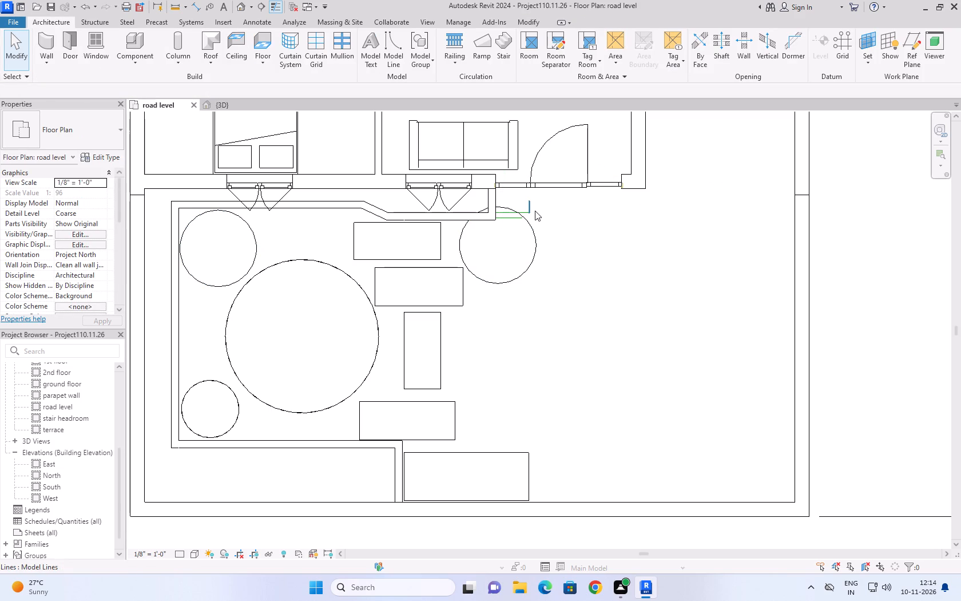
left_click(530, 212)
key("Delete")
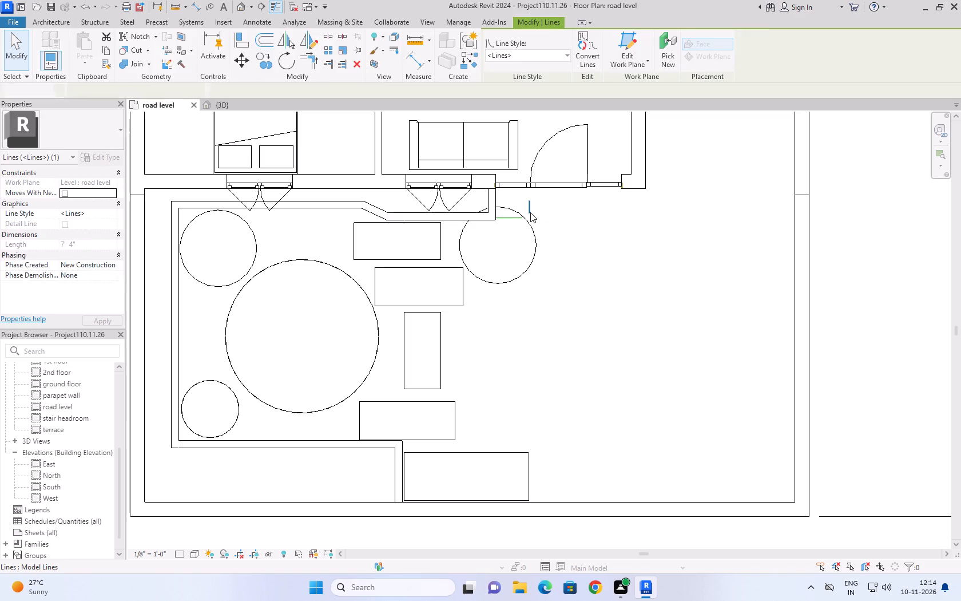
left_click(511, 217)
key("Delete")
left_click(527, 200)
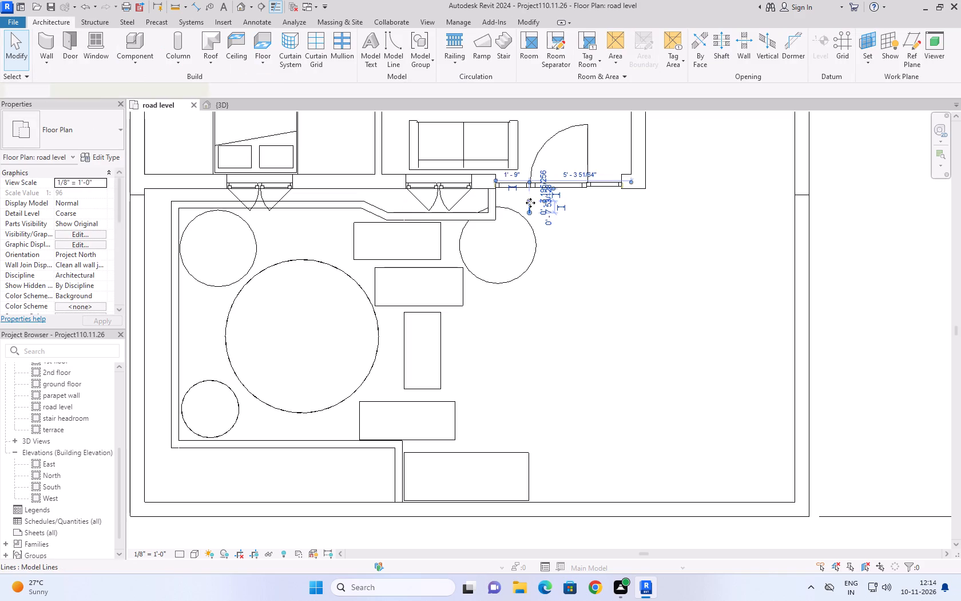
key("Delete")
Nudge the round slab near the entrance door southwest until it meets the east end of the northernmost rectangular slab.
left_click(527, 267)
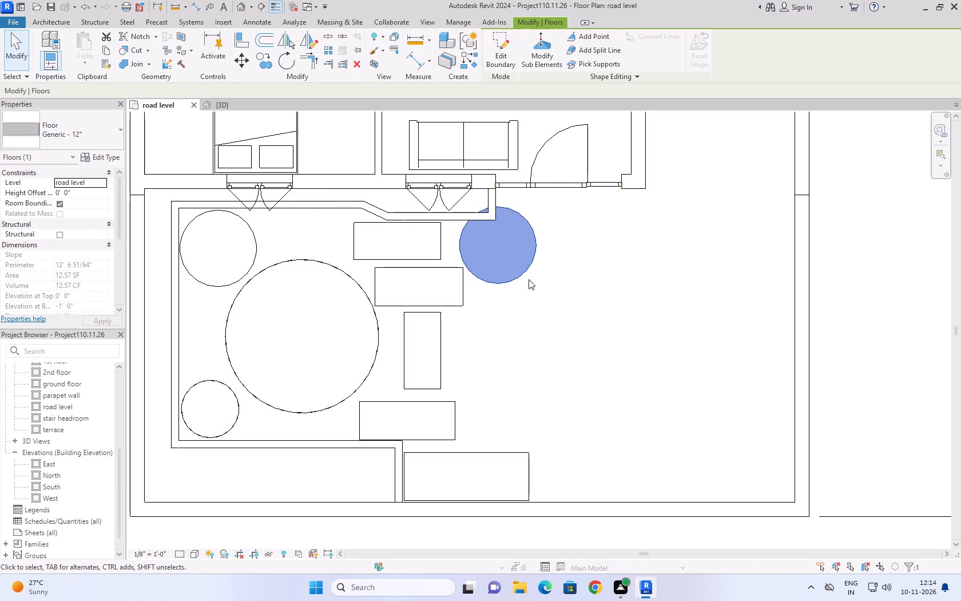
key("Down")
key("Down")
key("Down")
key("Left")
key("Left")
key("Left")
key("Left")
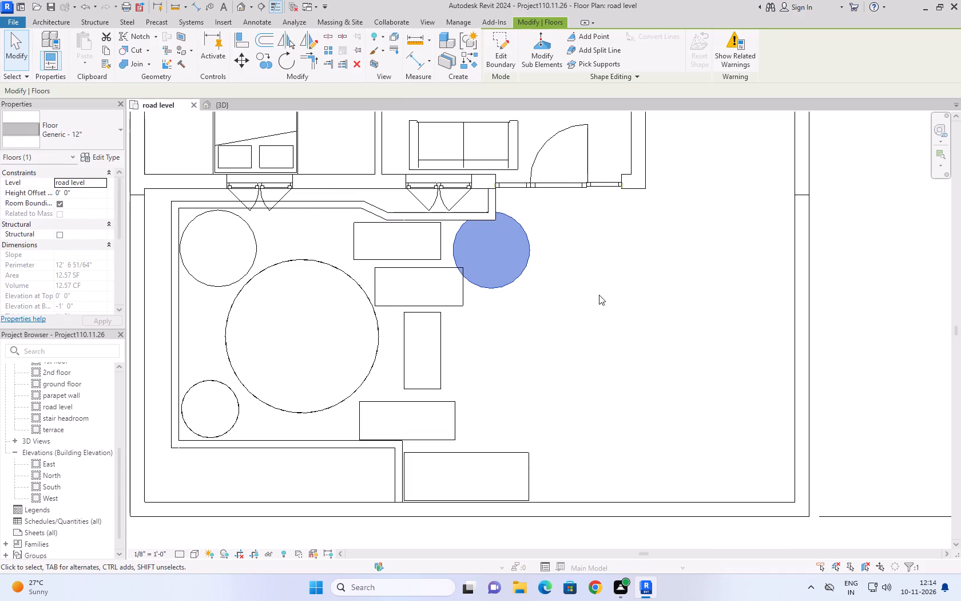
key("Left")
key("Left")
key("Left")
key("Left")
key("Left")
key("Down")
key("Down")
key("Left")
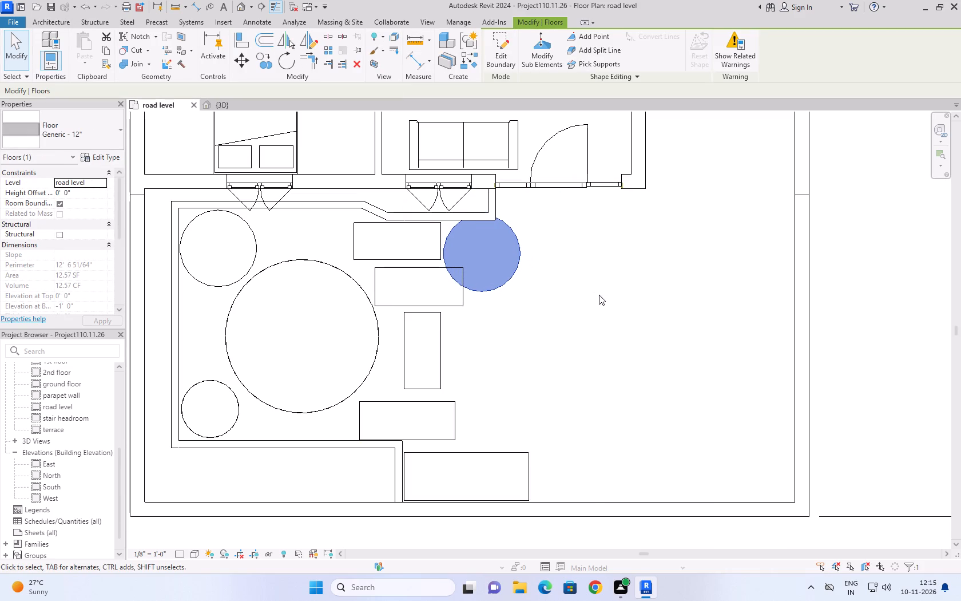
key("Left")
key("Left")
key("Up")
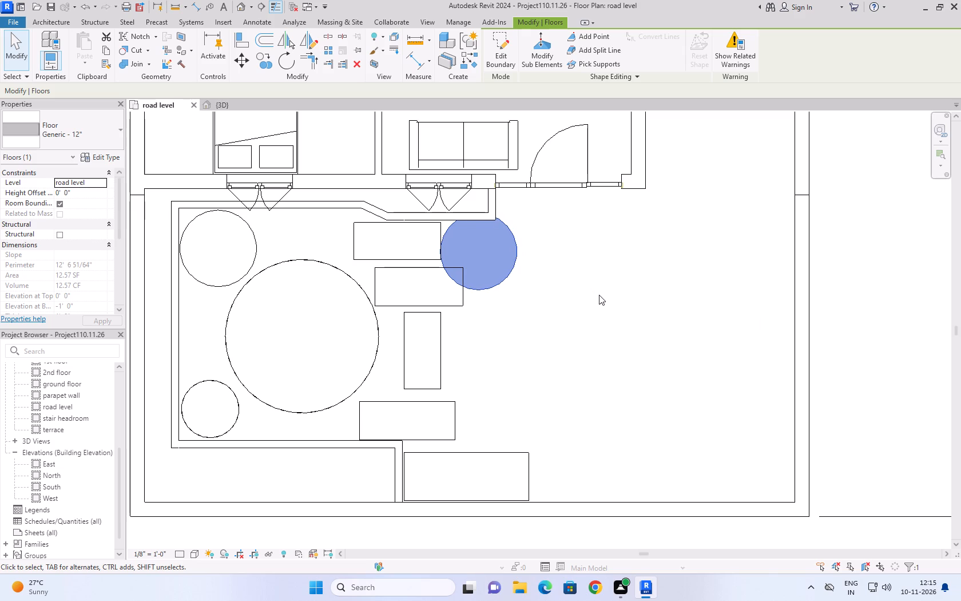
left_click(609, 316)
left_click(227, 106)
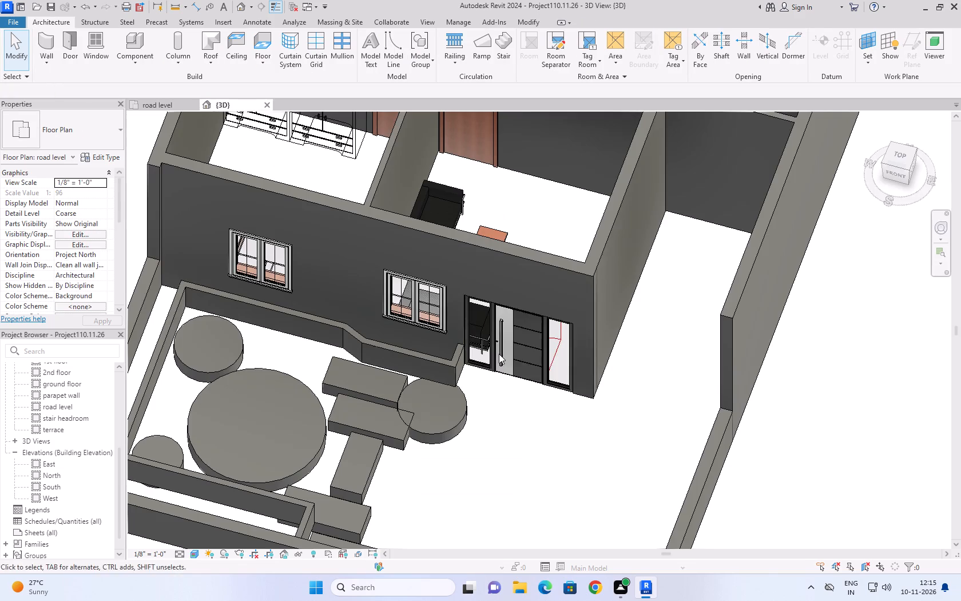
scroll(566, 475, "up", 2)
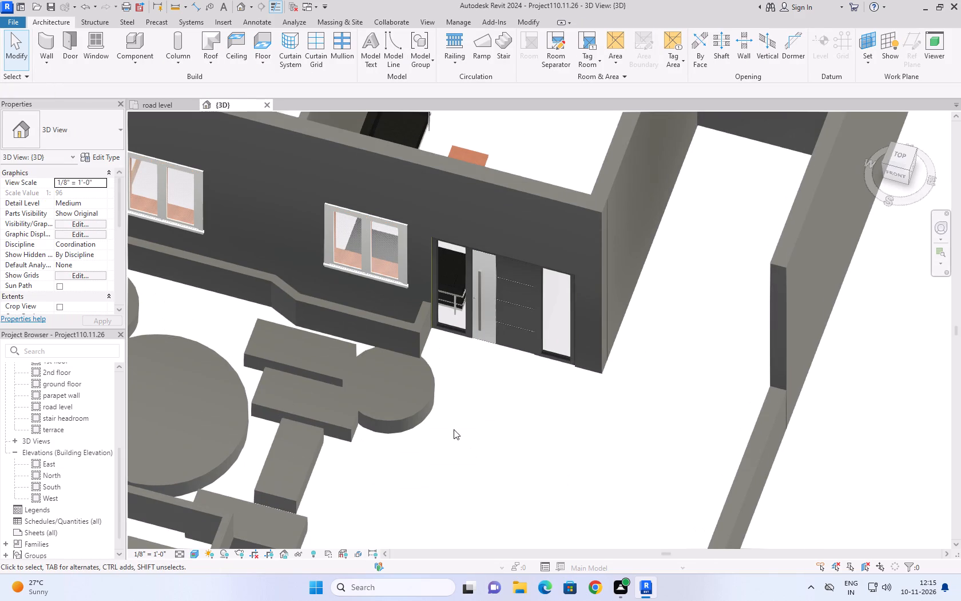
In the road level plan, nudge the same round slab further southwest, clear of the garden wall and overlapping the two northern rectangular slabs.
left_click(160, 108)
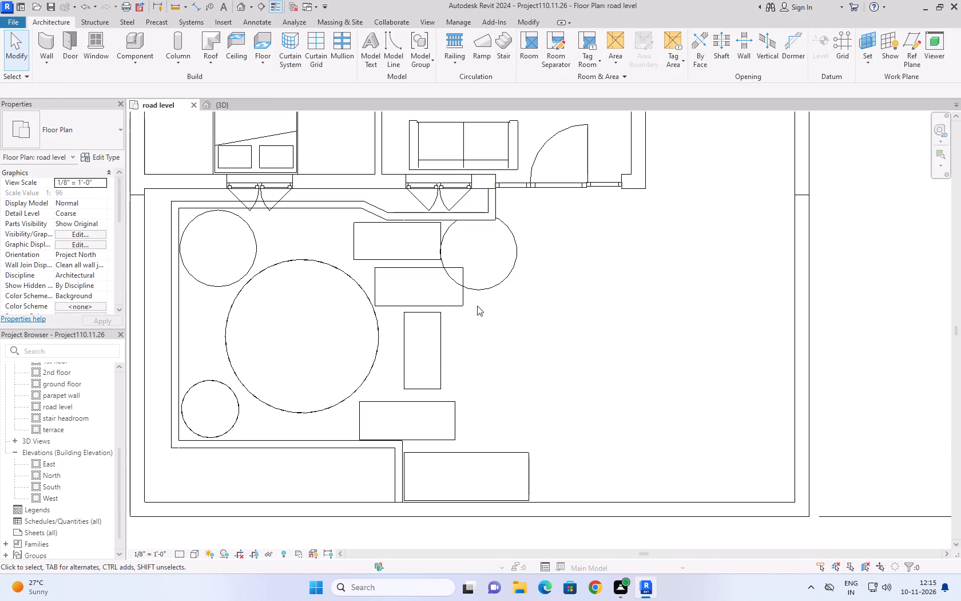
left_click(487, 288)
key("Down")
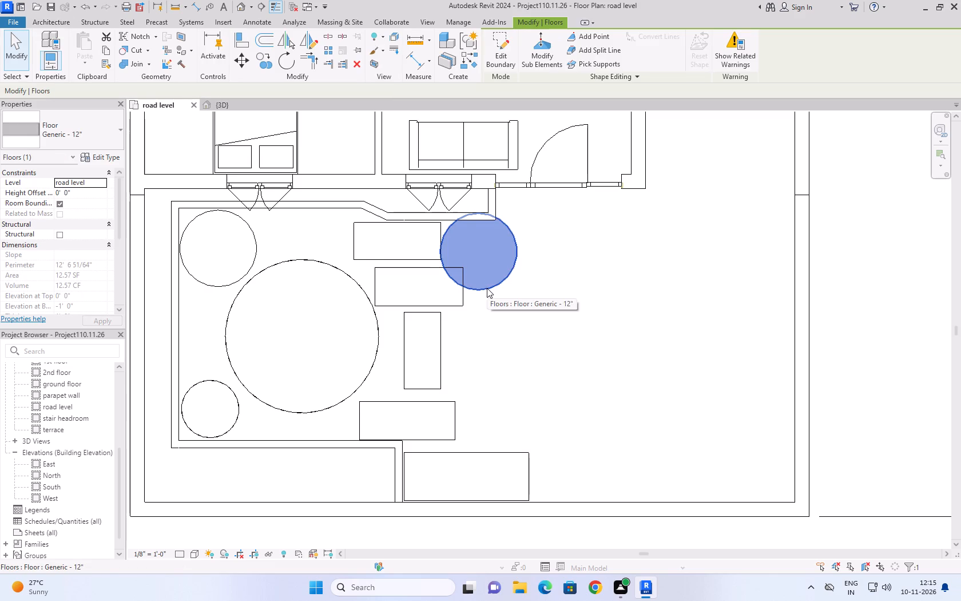
key("Down")
key("Down")
key("Down")
key("Down")
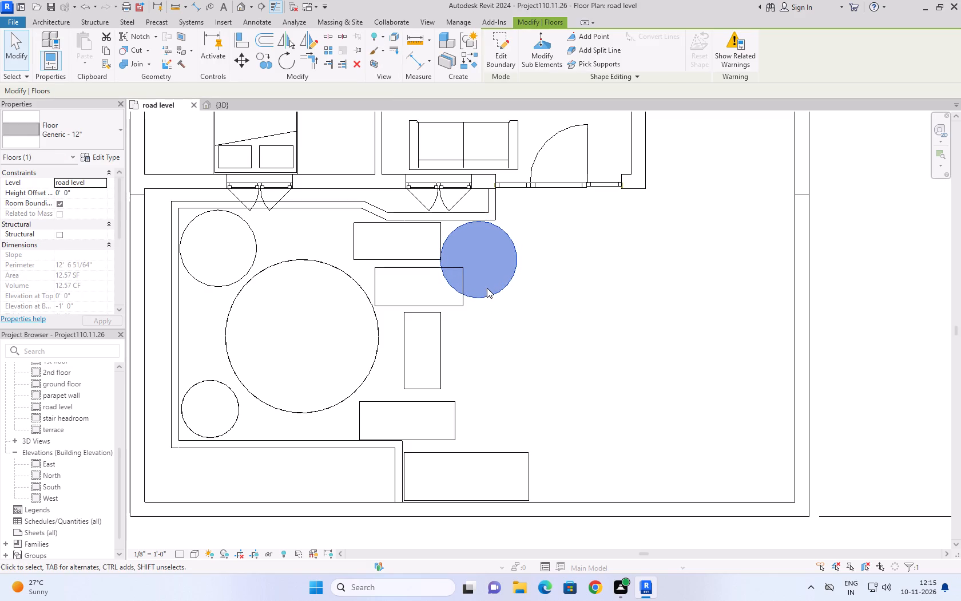
key("Left")
key("Left")
key("Left")
key("Left")
key("Left")
key("Left")
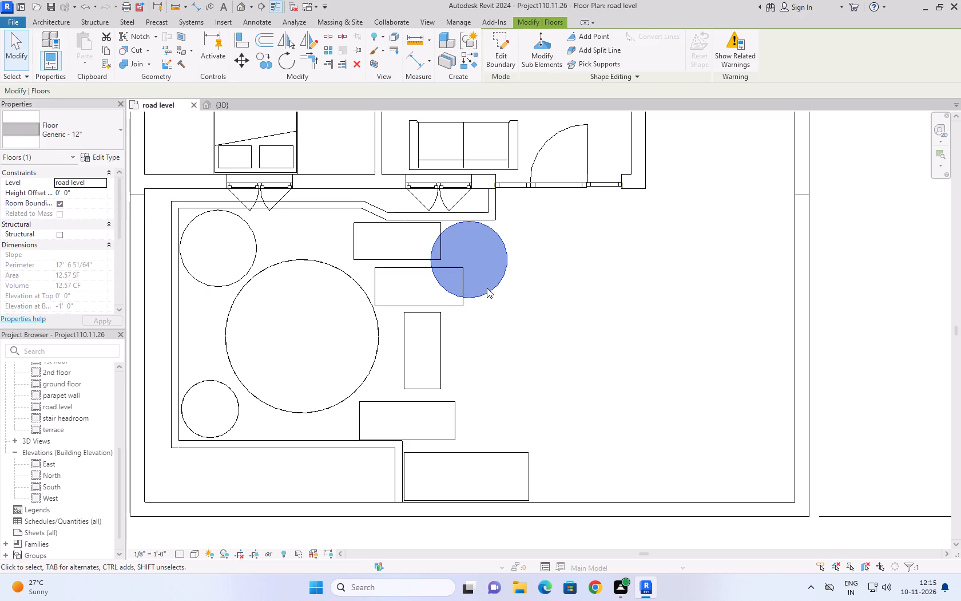
key("Up")
key("Left")
key("Down")
key("Down")
key("Left")
key("Left")
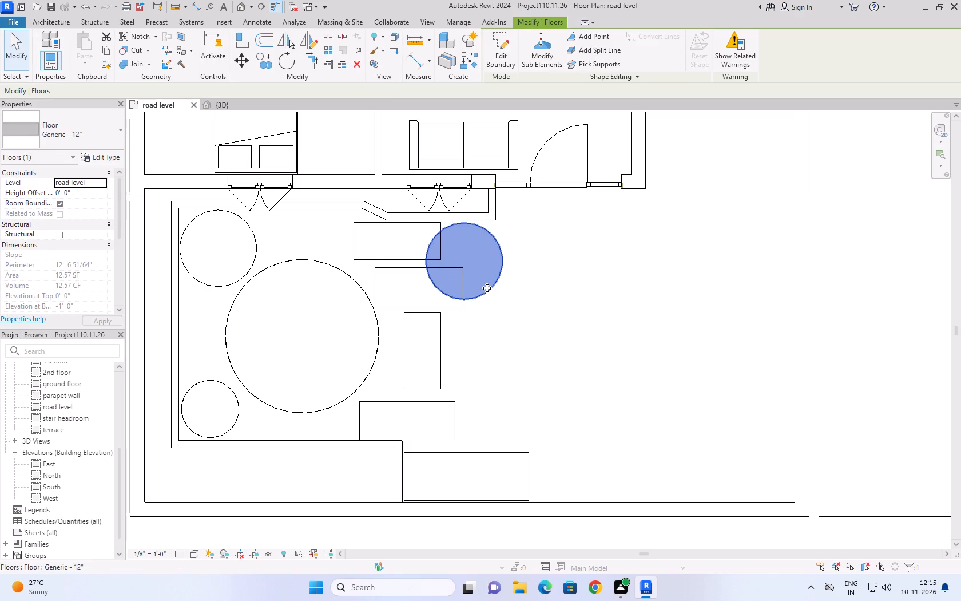
key("Up")
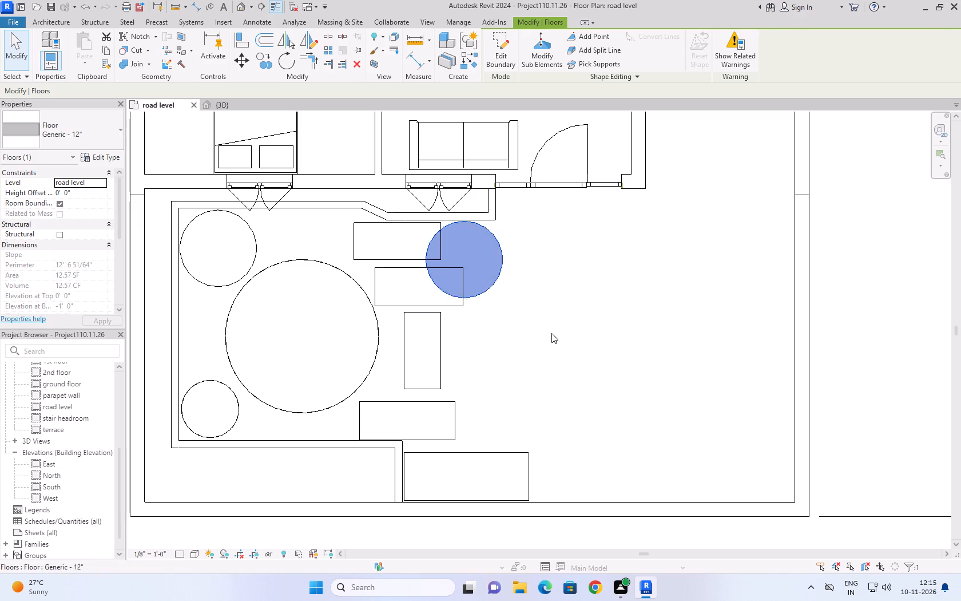
left_click(551, 333)
Examine the front garden's slabs and walls in the 3D view from several angles, and return to the road level plan.
left_click(237, 104)
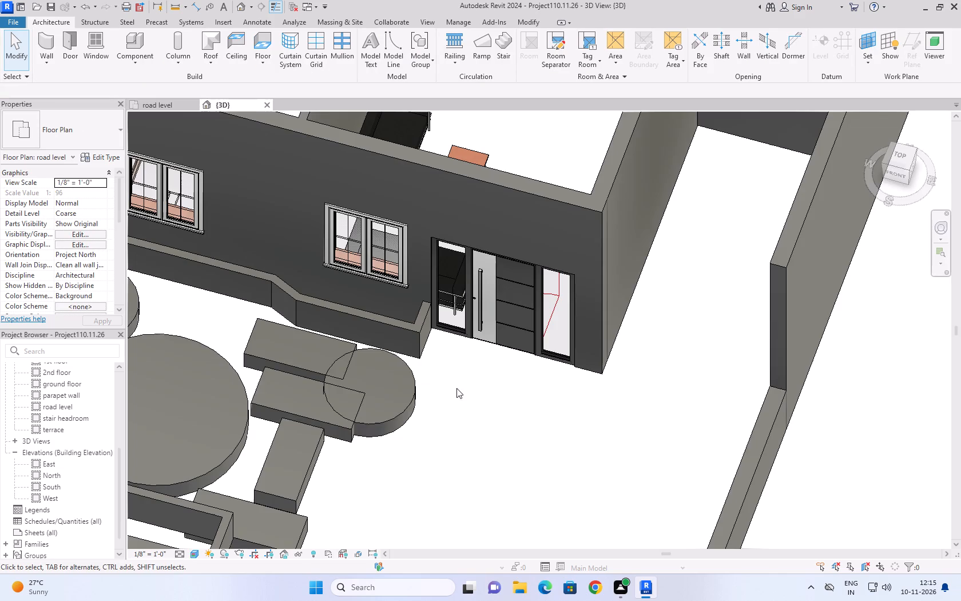
left_click(516, 409)
scroll(527, 378, "down", 6)
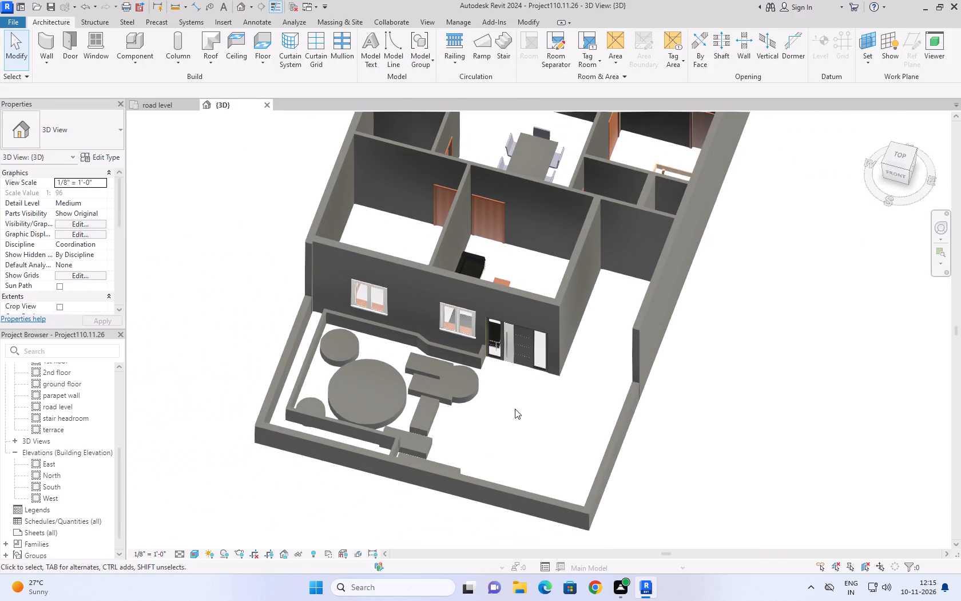
middle_click_drag(515, 410, 471, 517, "shift")
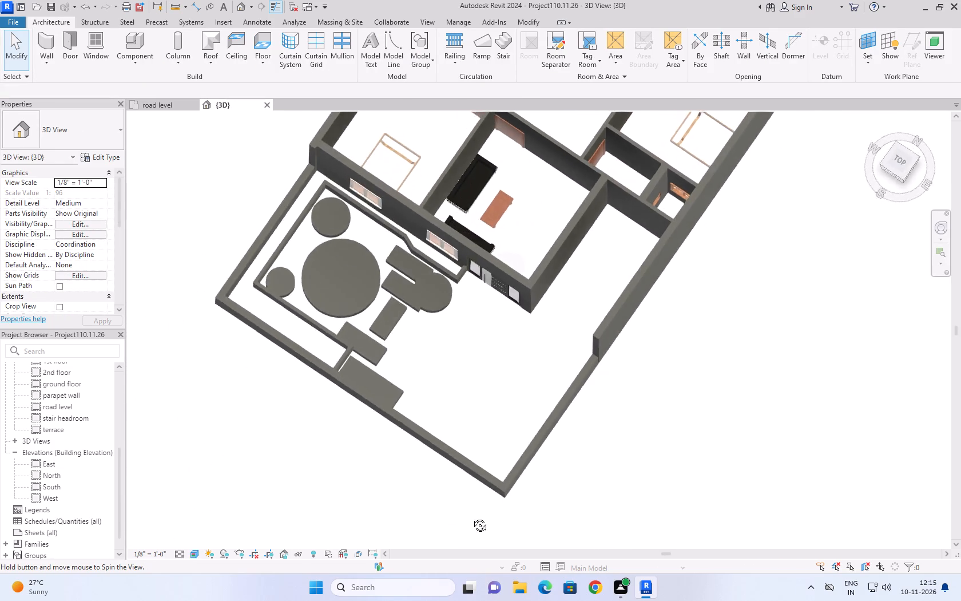
middle_click_drag(471, 517, 290, 425, "shift")
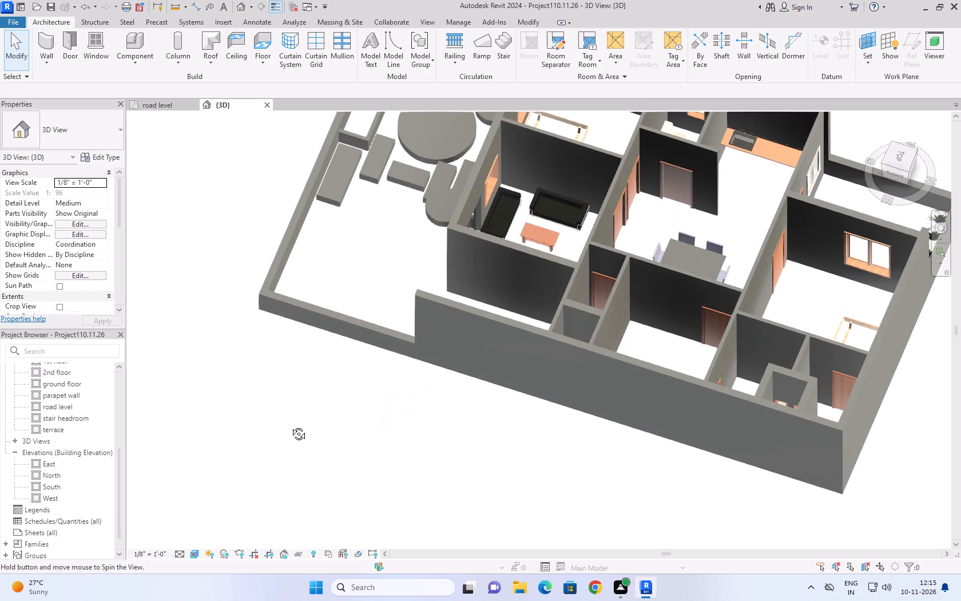
middle_click_drag(290, 425, 573, 425, "shift")
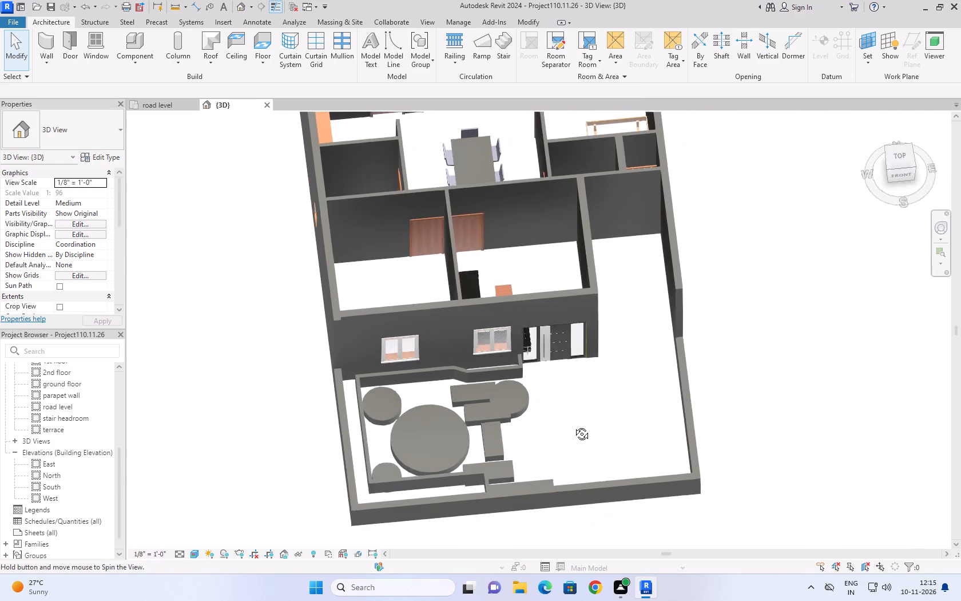
middle_click_drag(573, 425, 574, 425, "shift")
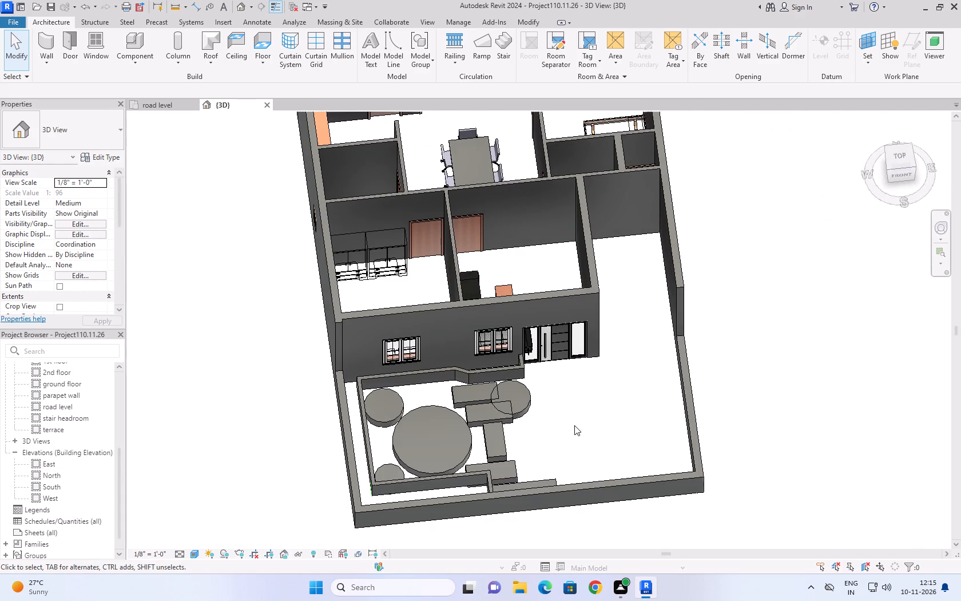
left_click(155, 110)
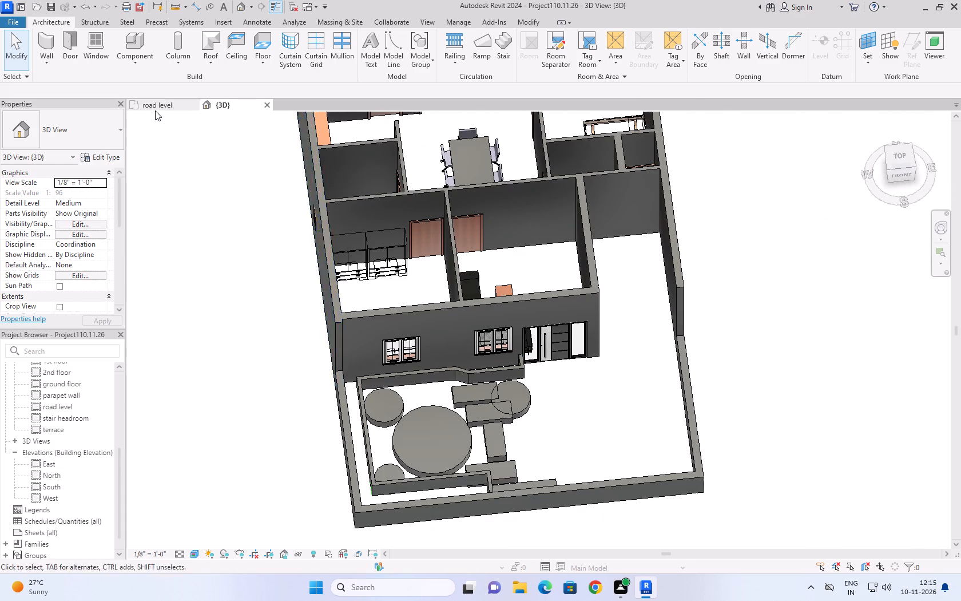
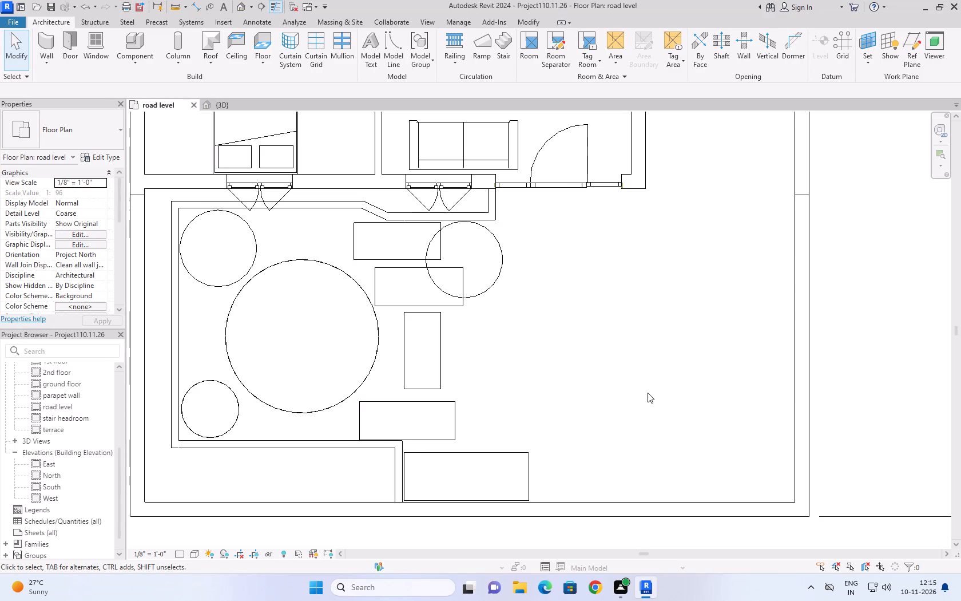
Nudge the large circular floor in the front garden slightly down and to the left.
scroll(662, 326, "down", 3)
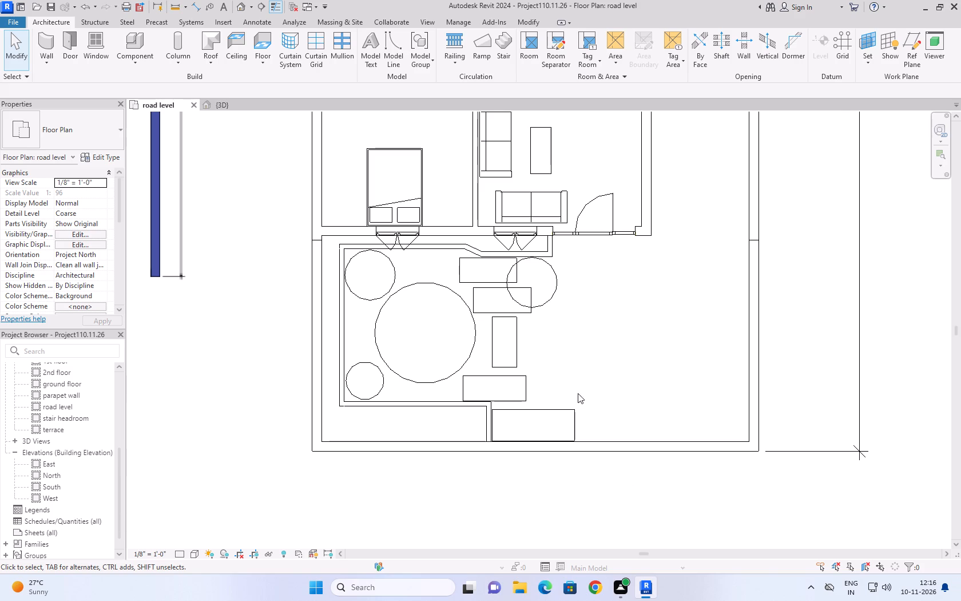
left_click(634, 393)
scroll(521, 341, "up", 4)
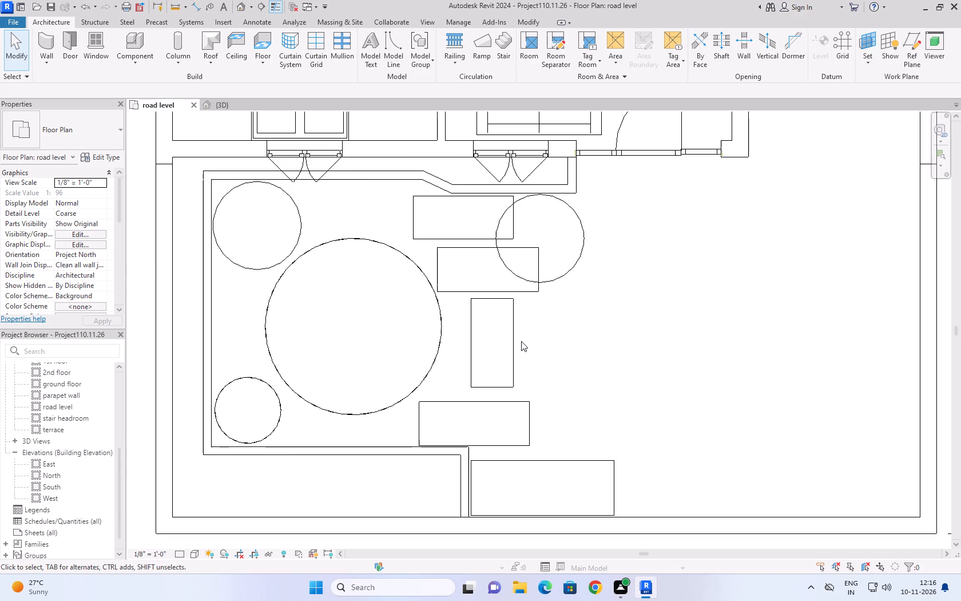
scroll(521, 341, "down", 4)
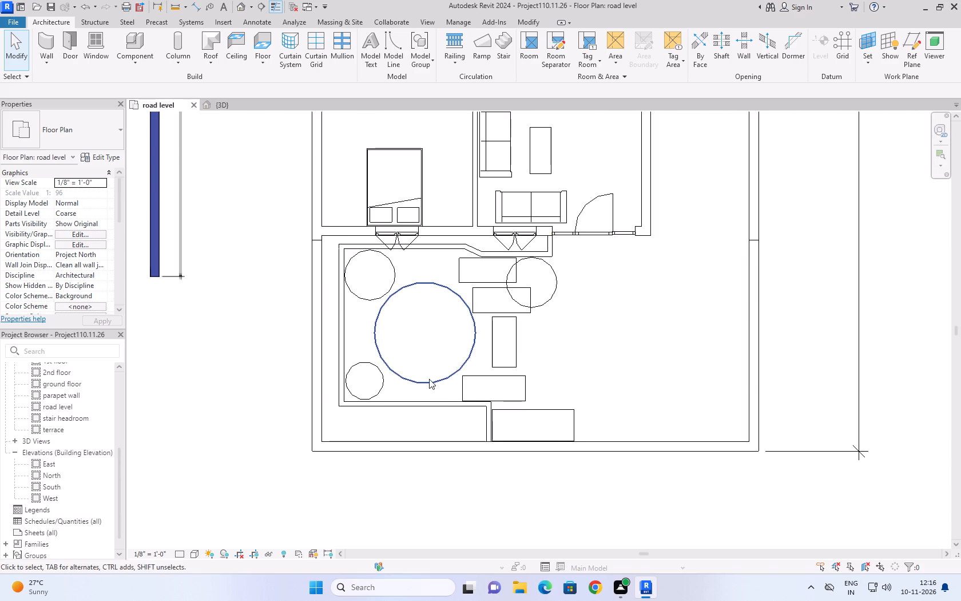
left_click(429, 379)
key("Down")
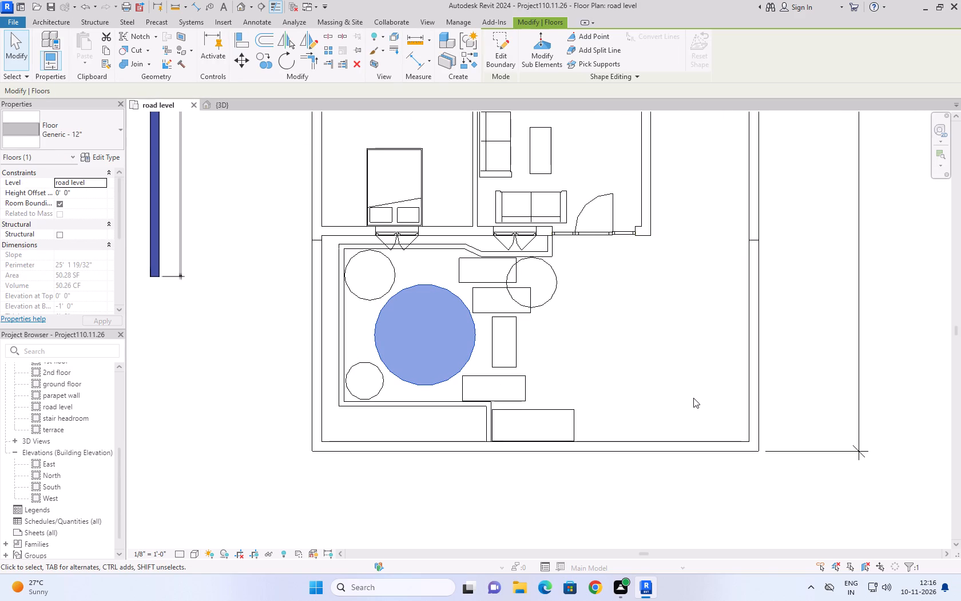
key("Left")
key("Left")
key("Left")
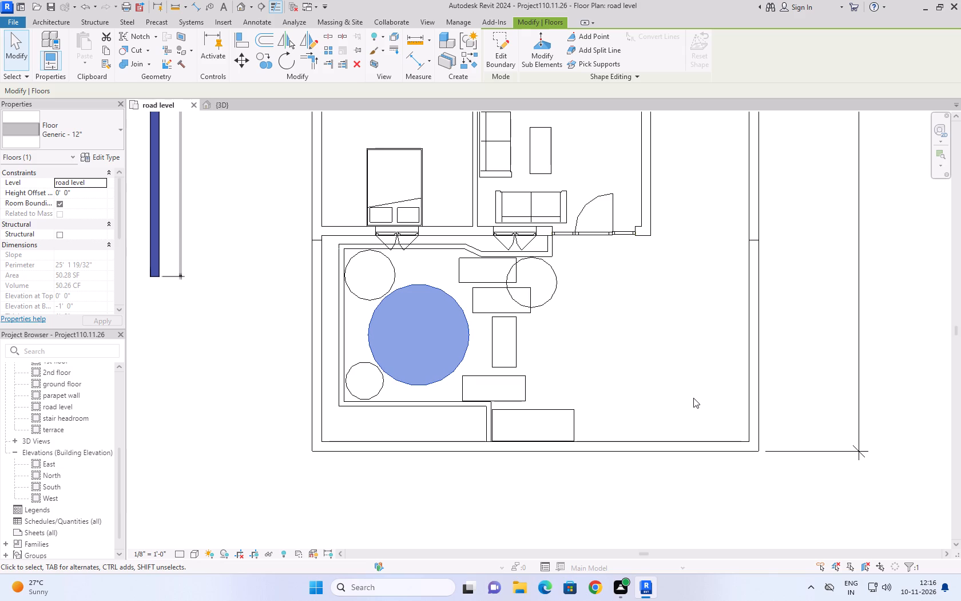
key("Left")
key("Right")
scroll(724, 386, "down", 1)
left_click(760, 347)
left_click(787, 347)
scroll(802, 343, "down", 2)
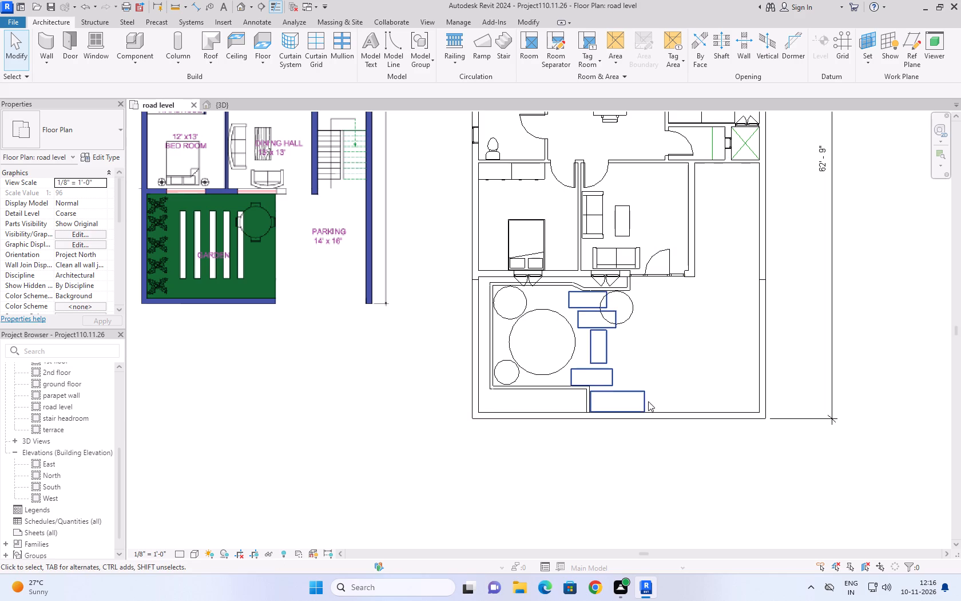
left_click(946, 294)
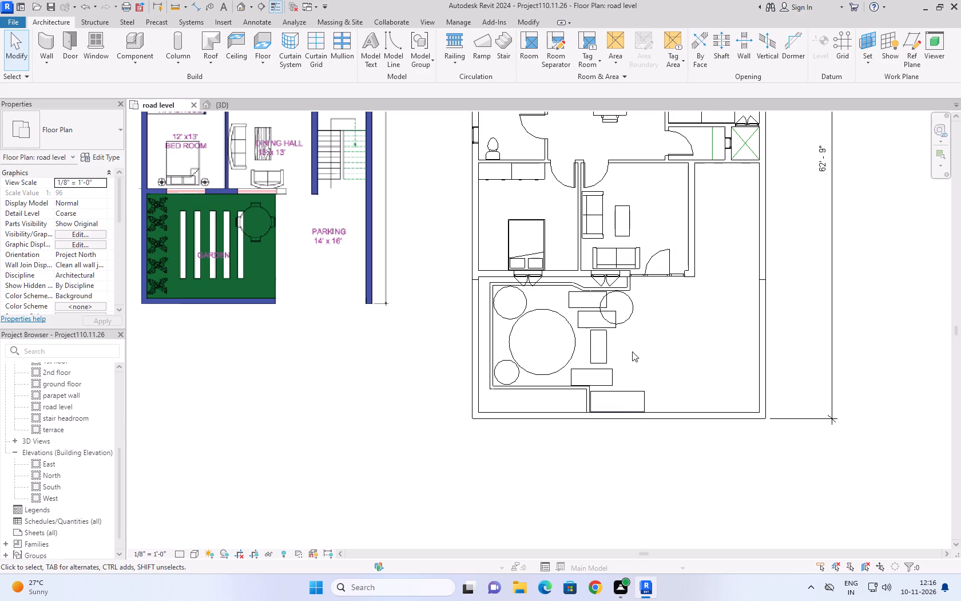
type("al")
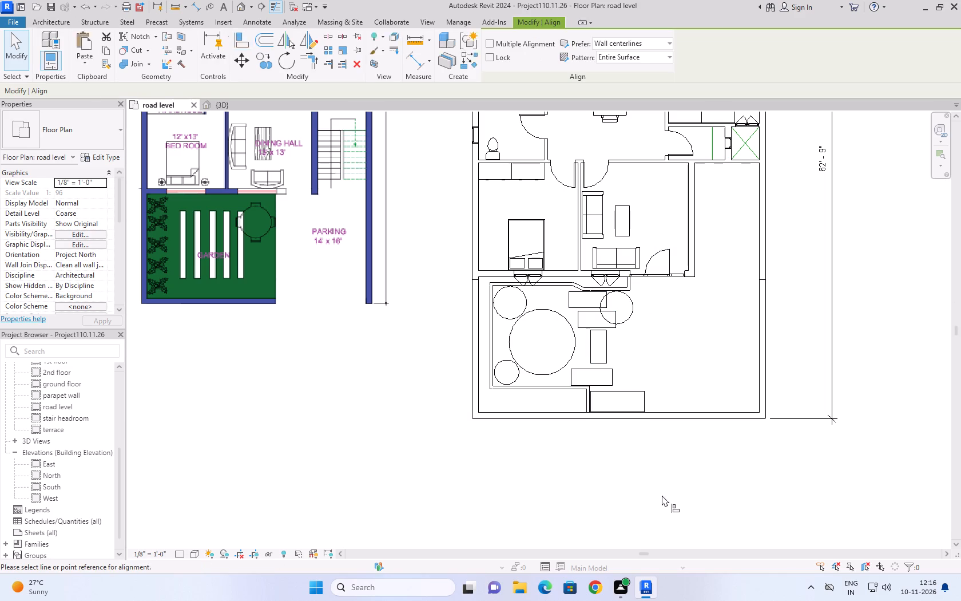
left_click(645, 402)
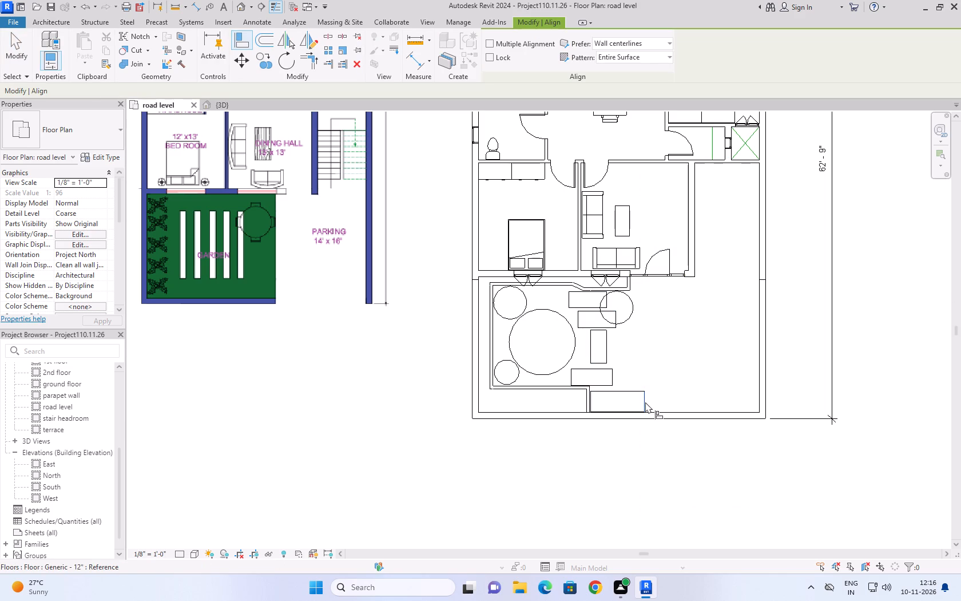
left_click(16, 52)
Examine the modelled road level plan beside the coloured reference plan, from the garden up to the rear rooms.
middle_click_drag(823, 297, 641, 412)
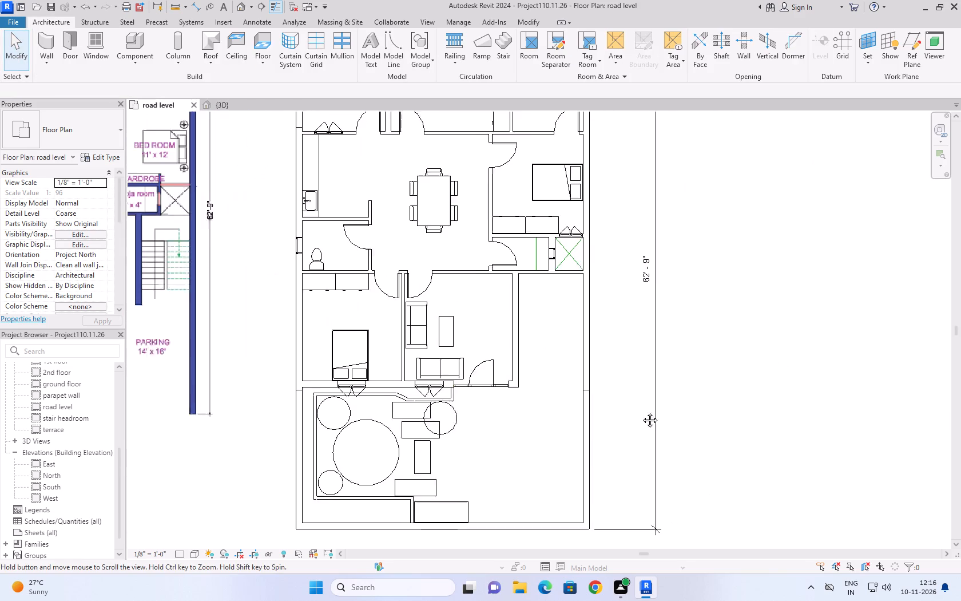
middle_click_drag(641, 412, 638, 413)
scroll(698, 300, "down", 2)
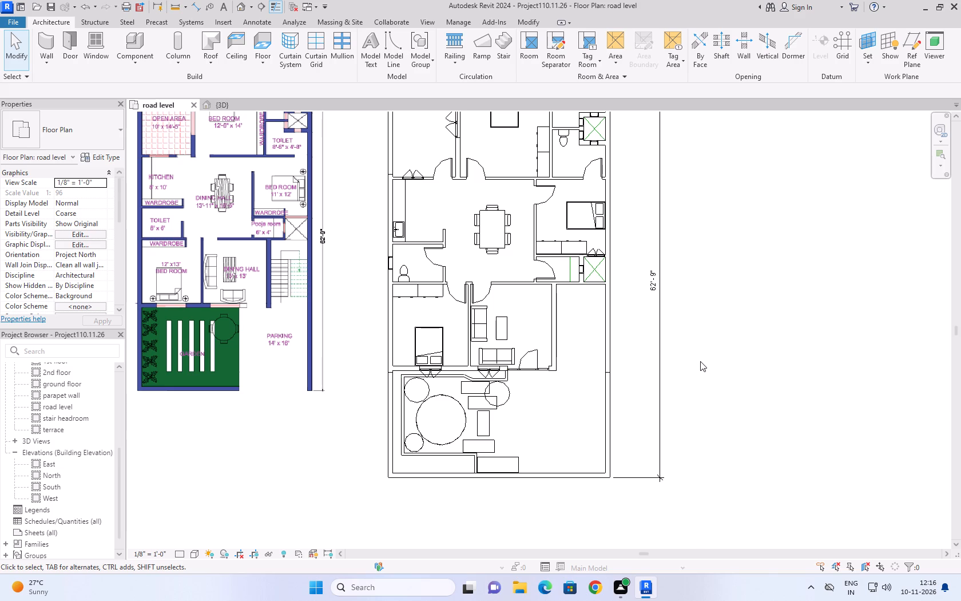
scroll(694, 345, "down", 3)
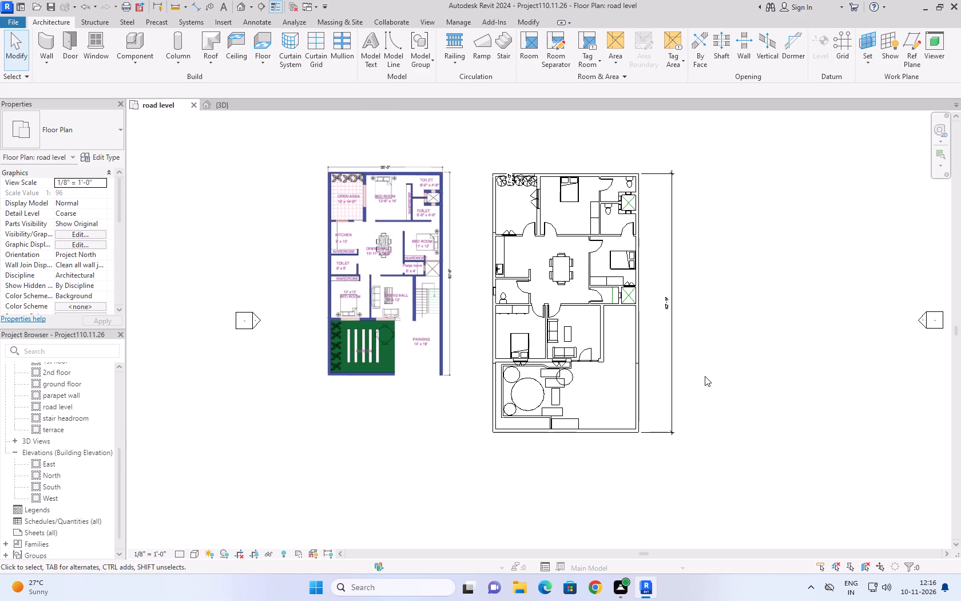
scroll(705, 376, "up", 4)
middle_click_drag(718, 324, 659, 371)
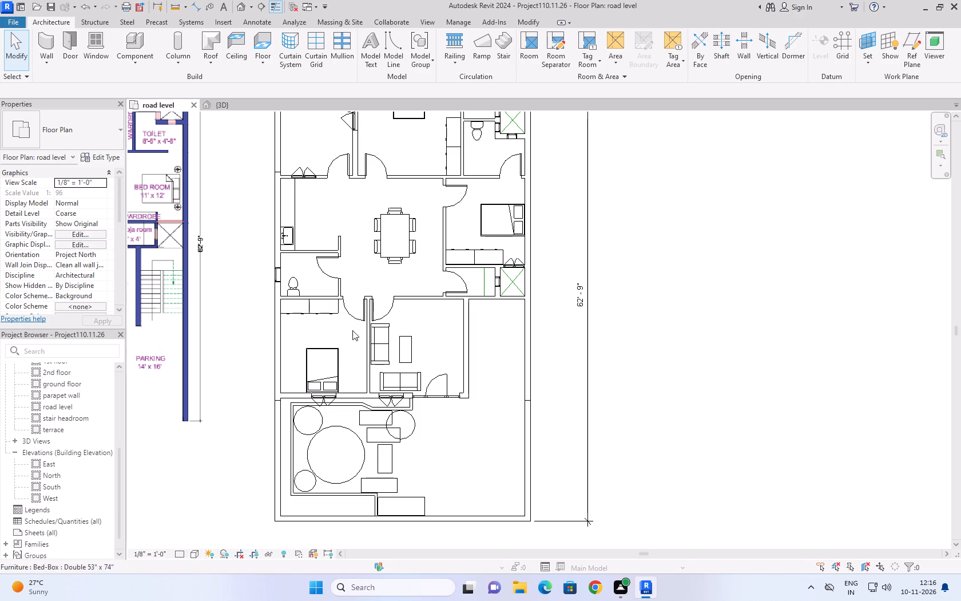
scroll(358, 283, "down", 3)
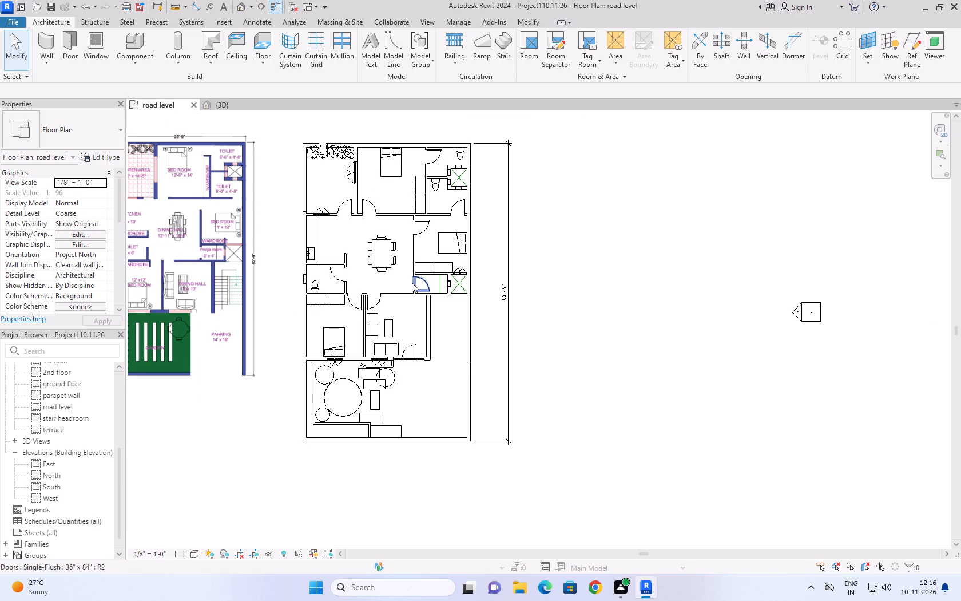
scroll(419, 379, "up", 3)
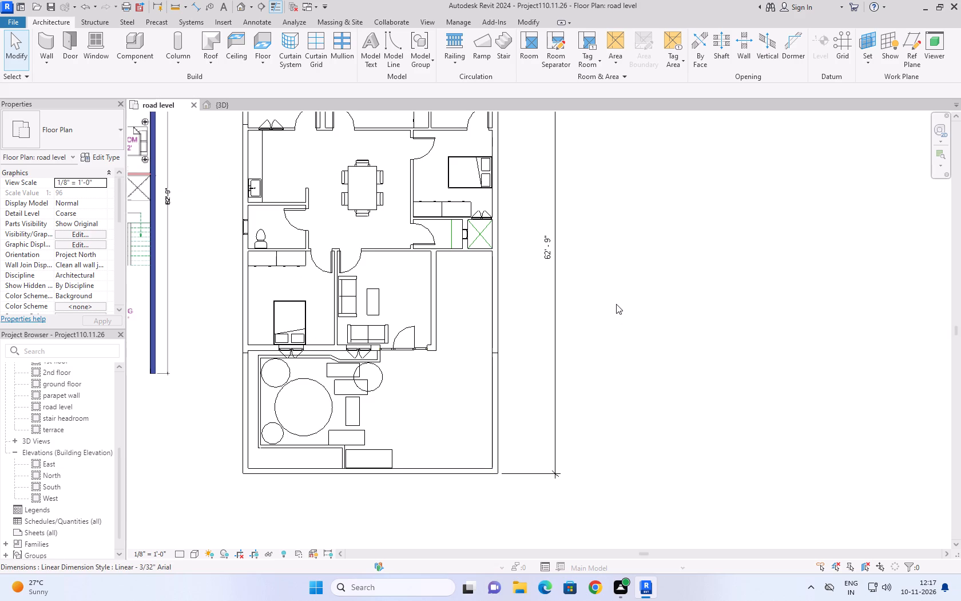
scroll(616, 304, "down", 4)
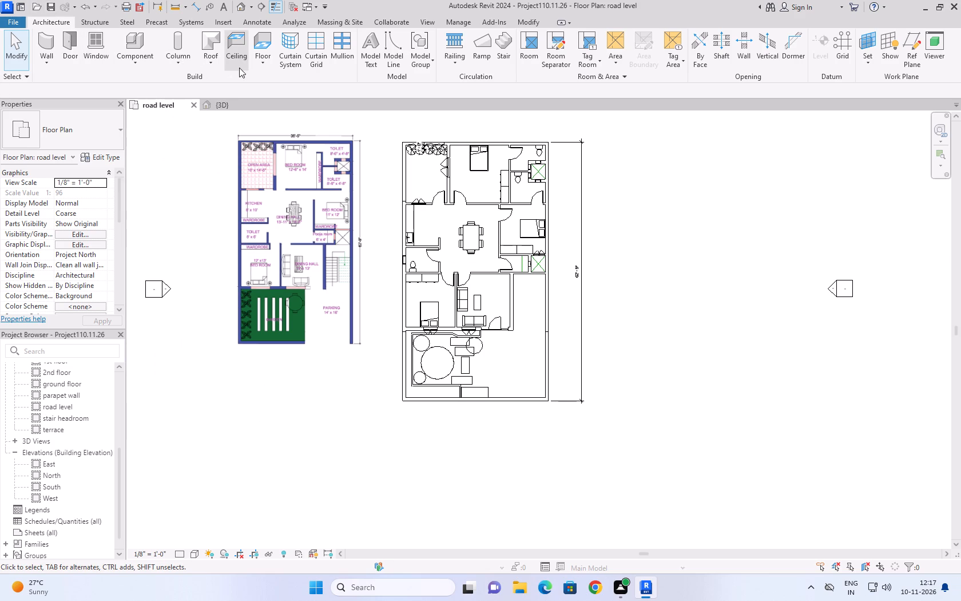
Start an architectural floor and draw a boundary line about 35'-5" long along the outer face of the north wall.
left_click(263, 61)
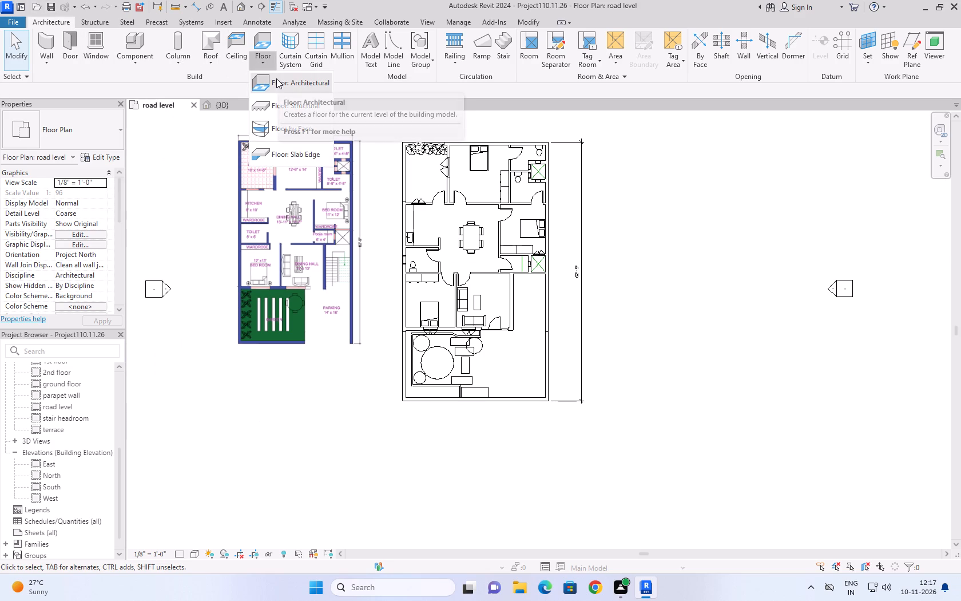
left_click(276, 78)
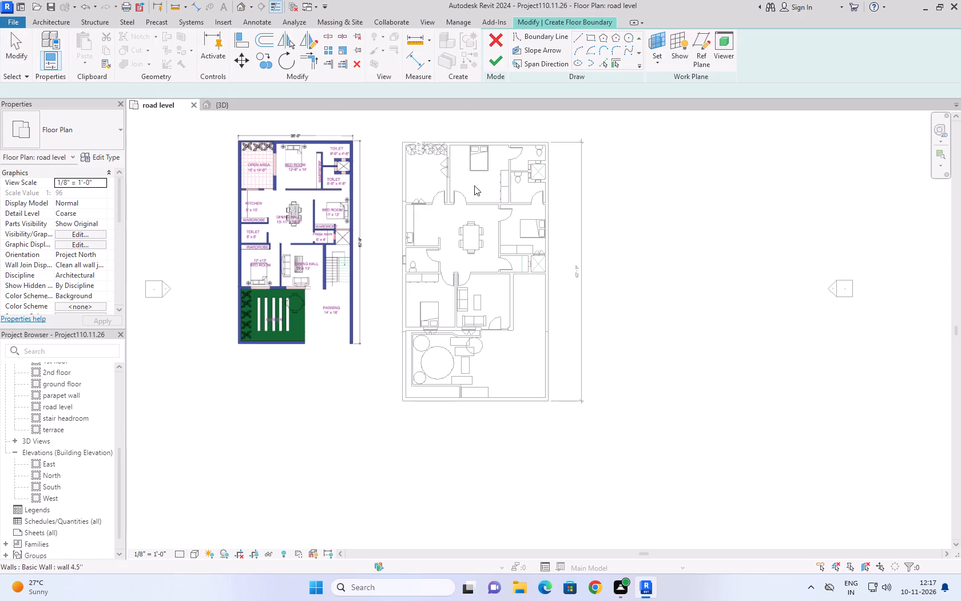
left_click(578, 38)
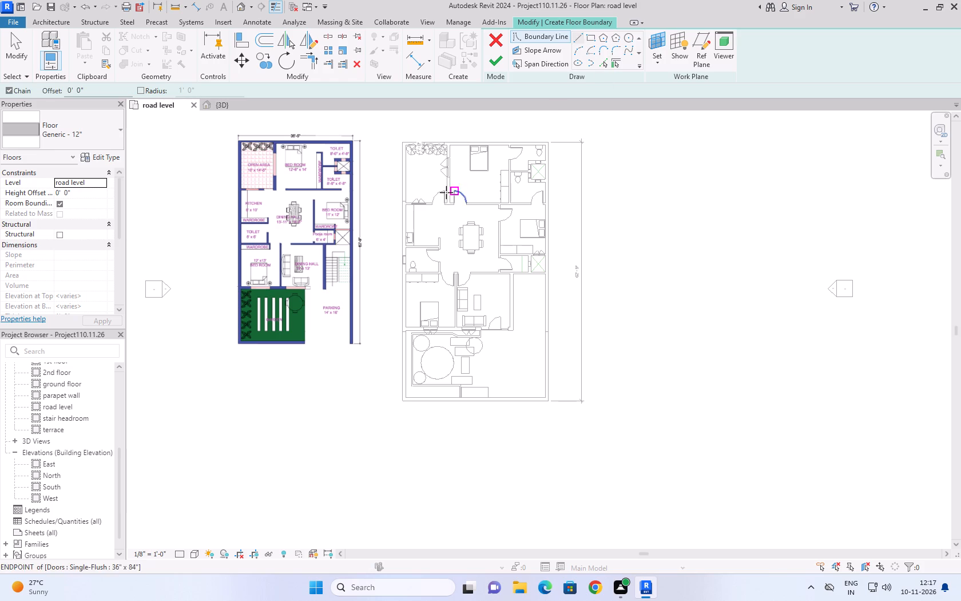
scroll(404, 142, "up", 8)
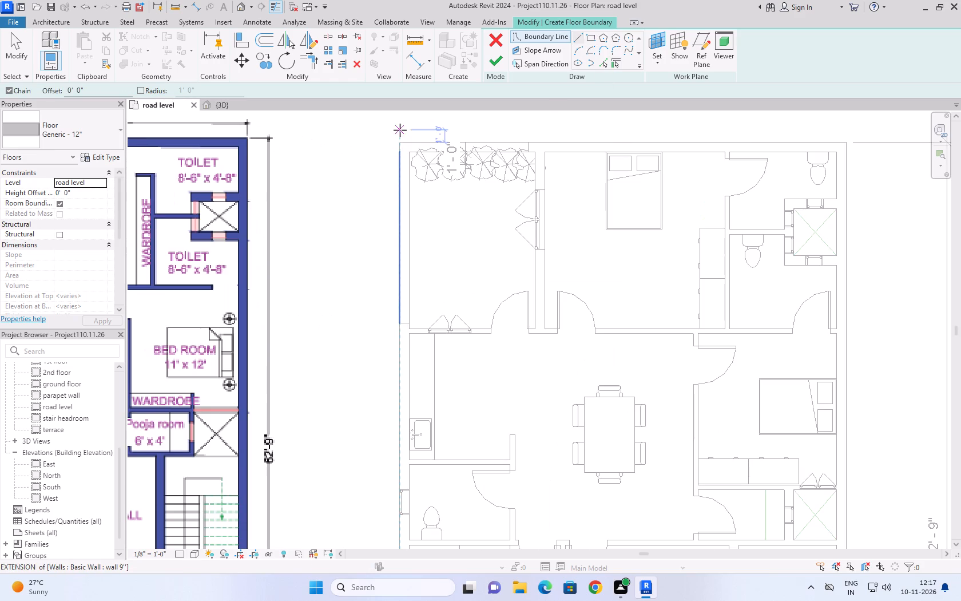
left_click(399, 141)
scroll(529, 136, "down", 7)
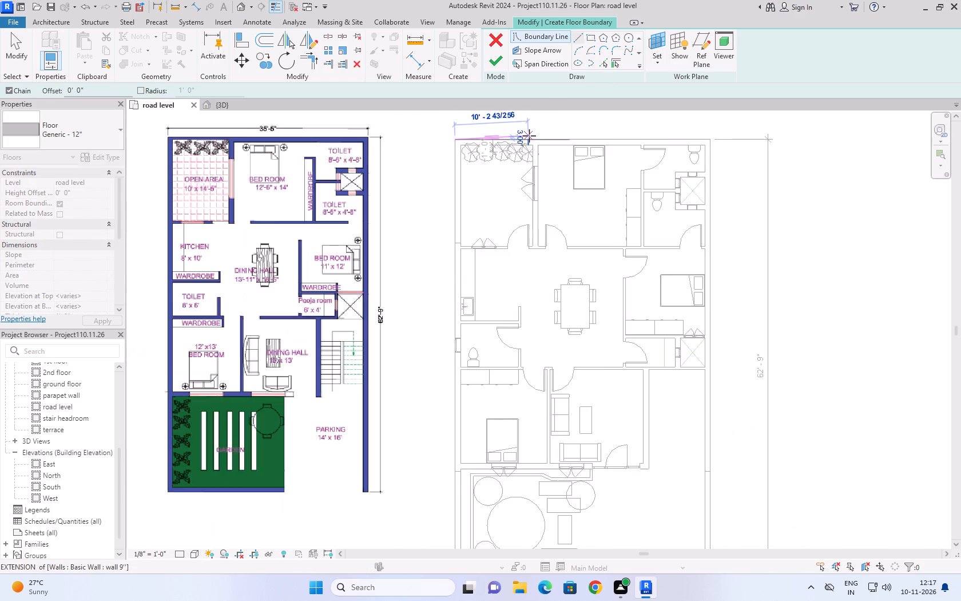
scroll(529, 136, "down", 3)
scroll(623, 139, "up", 11)
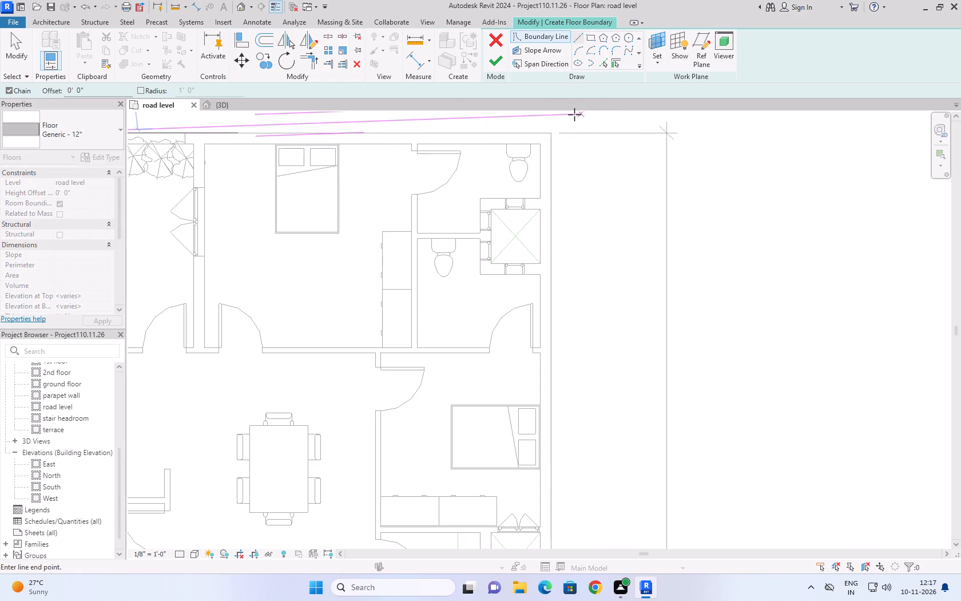
left_click(550, 133)
Draw the floor's east boundary along the outer wall face, ending in line with the house's front wall.
scroll(553, 132, "down", 10)
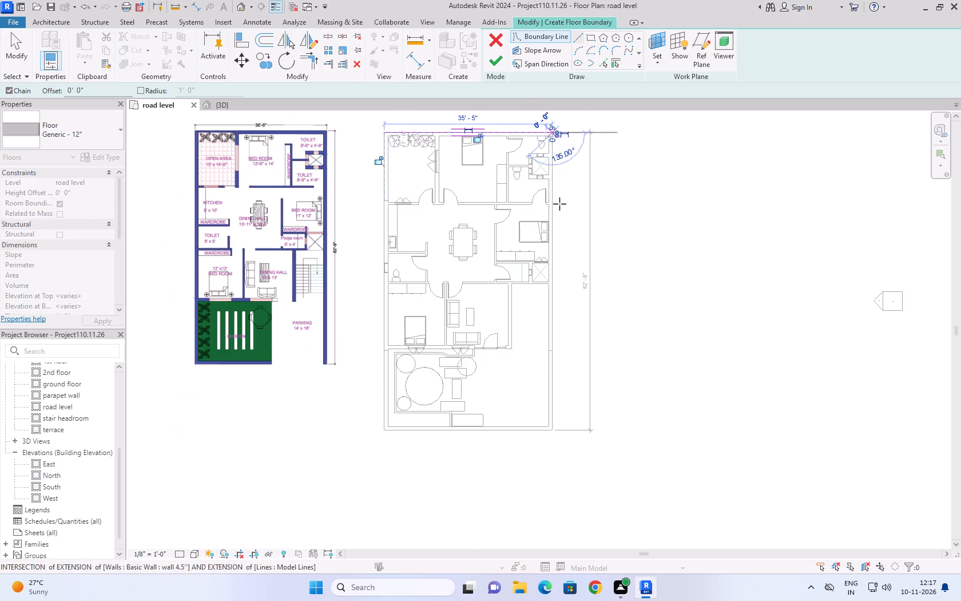
scroll(551, 288, "up", 7)
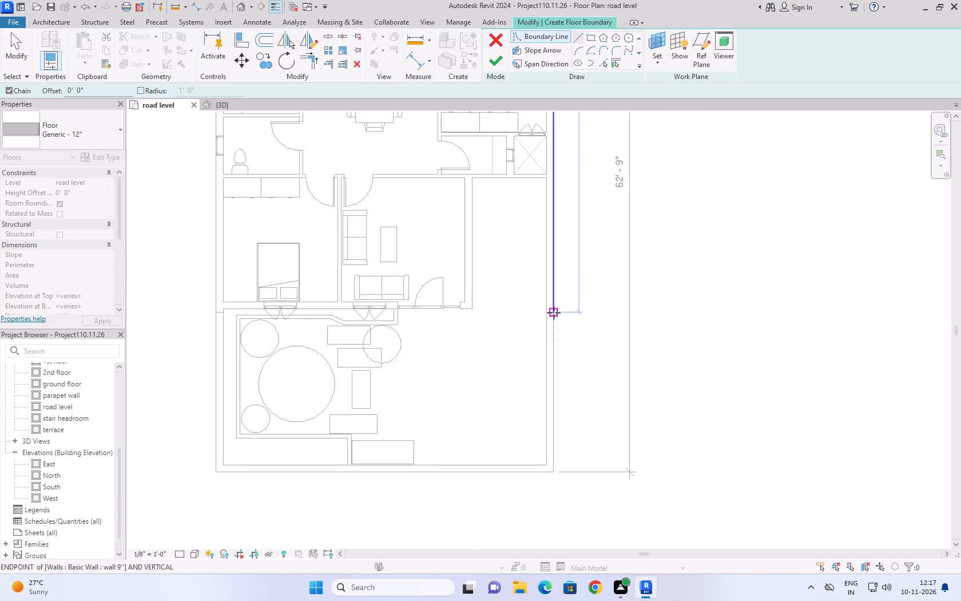
scroll(554, 313, "up", 7)
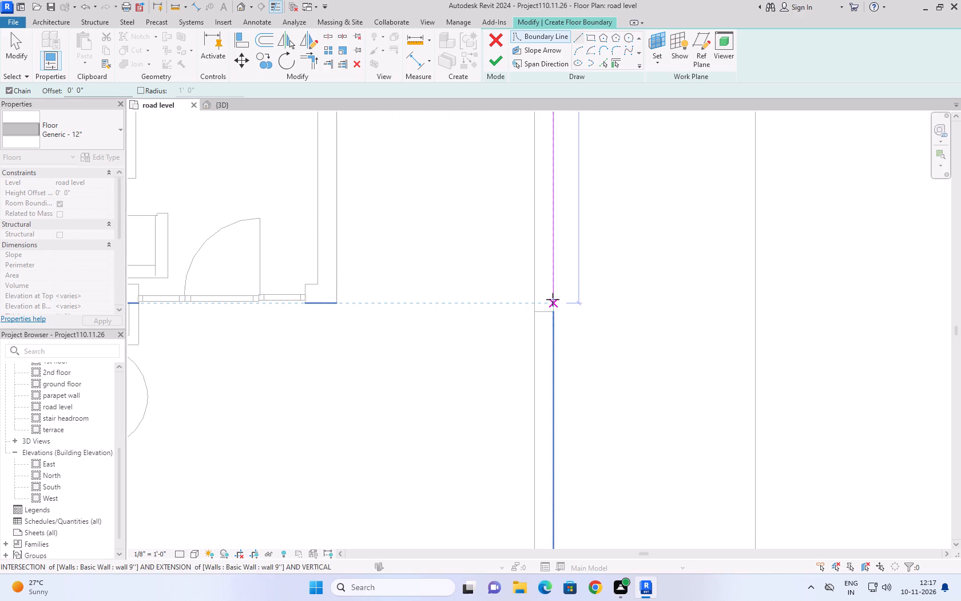
double_click(553, 299)
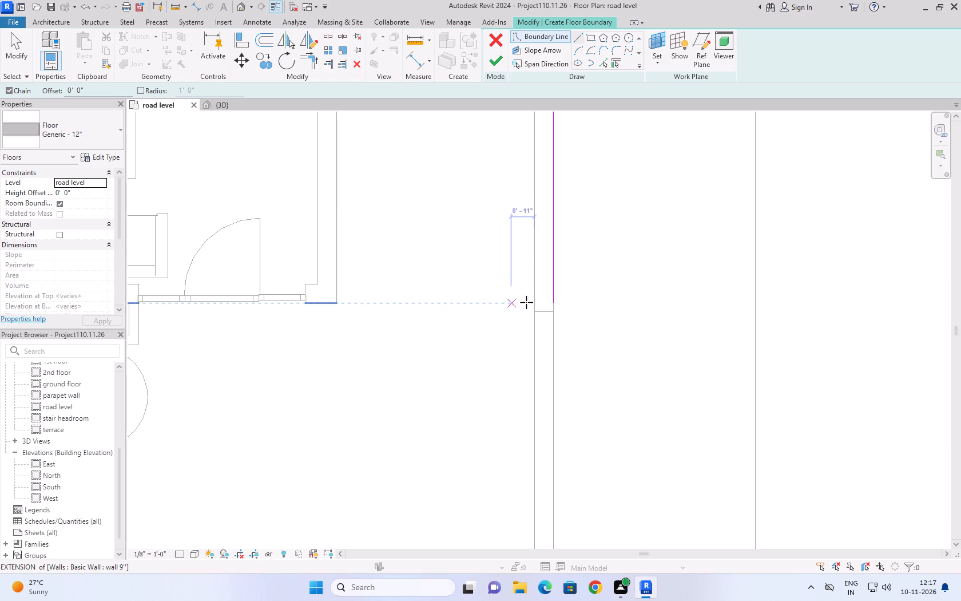
Close the floor boundary with a line about 35'-5" along the house's front wall and one about 45'-8" up the west wall.
left_click(553, 303)
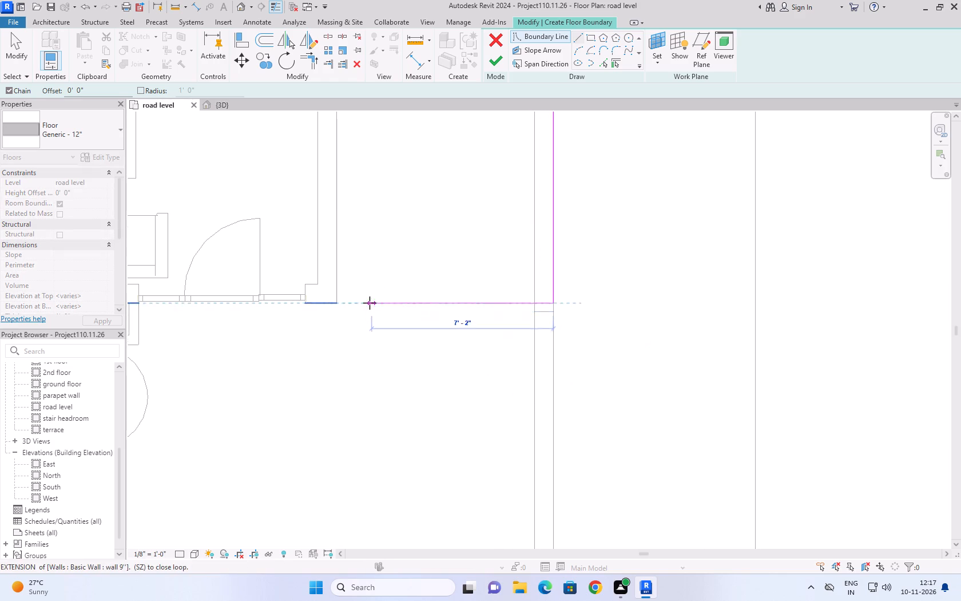
scroll(370, 303, "down", 8)
scroll(321, 305, "down", 7)
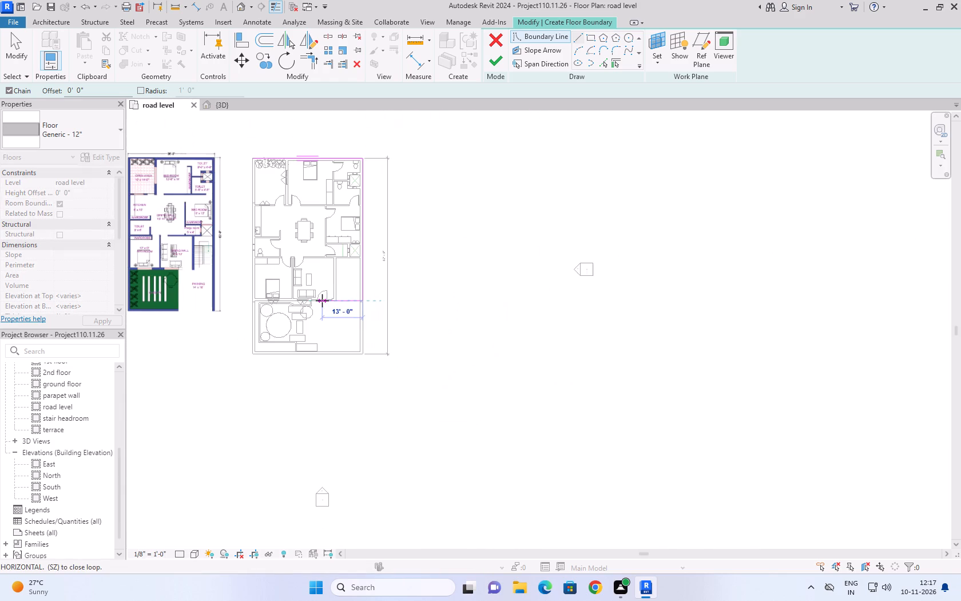
scroll(263, 303, "up", 11)
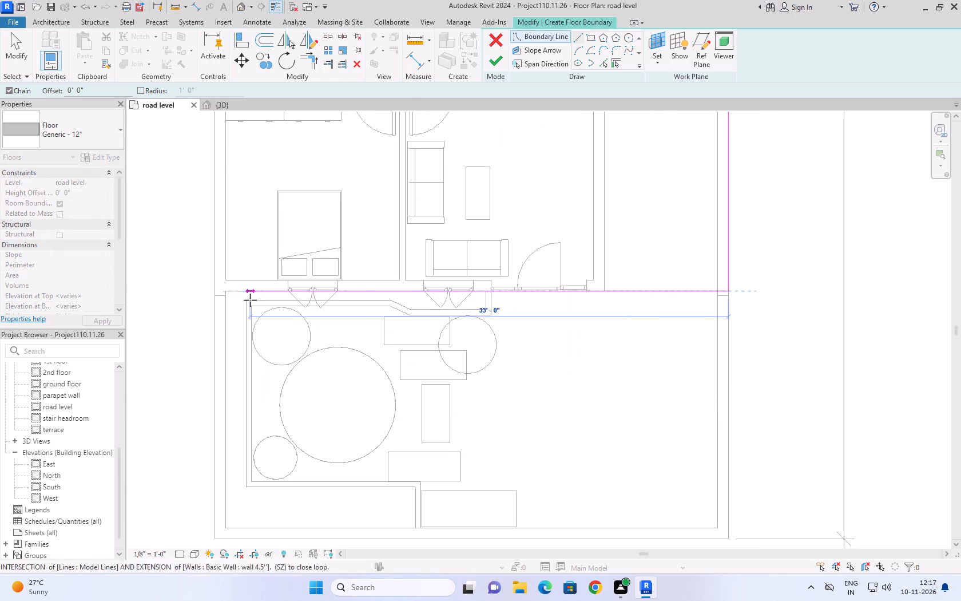
left_click(214, 291)
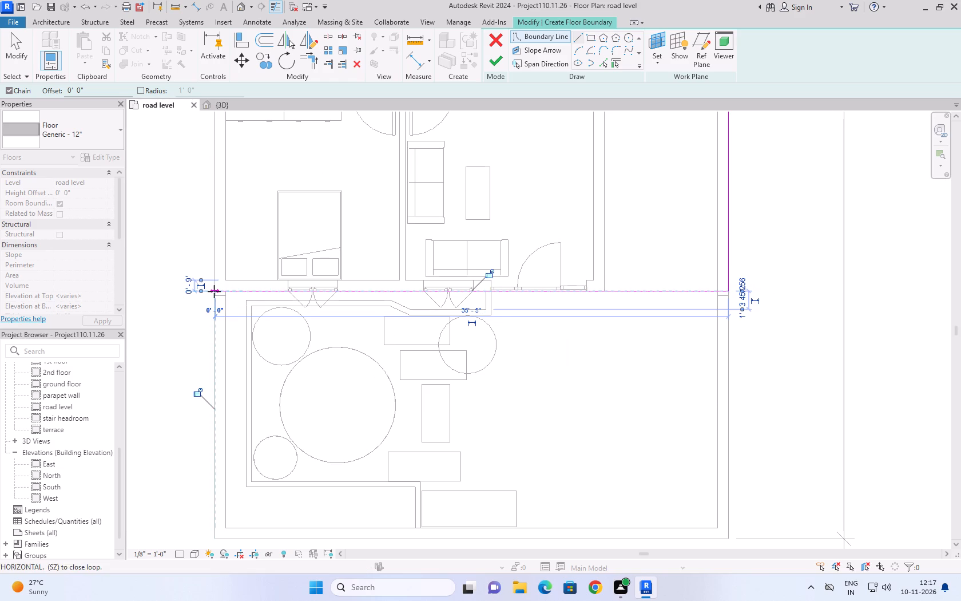
scroll(214, 234, "down", 15)
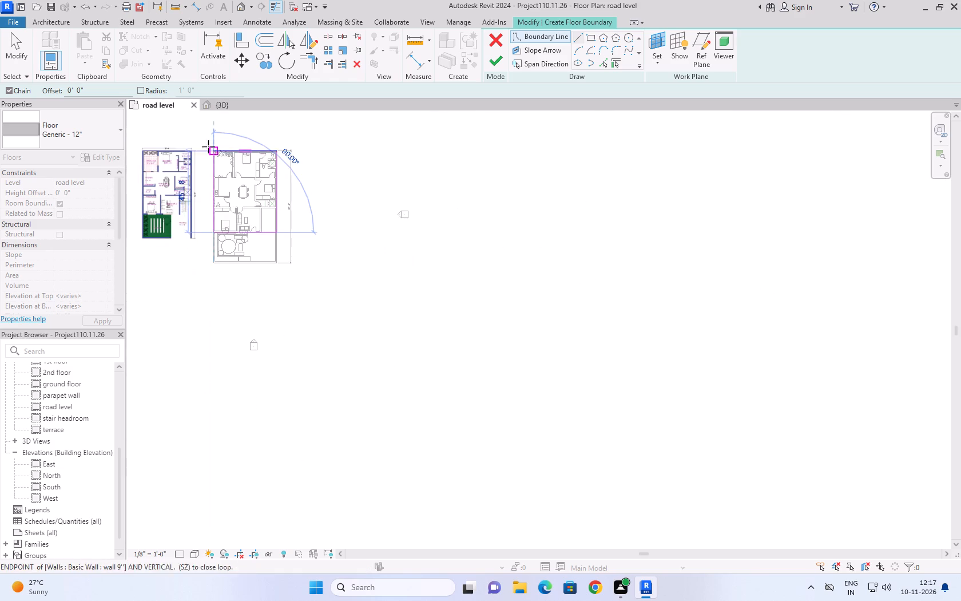
scroll(204, 137, "up", 12)
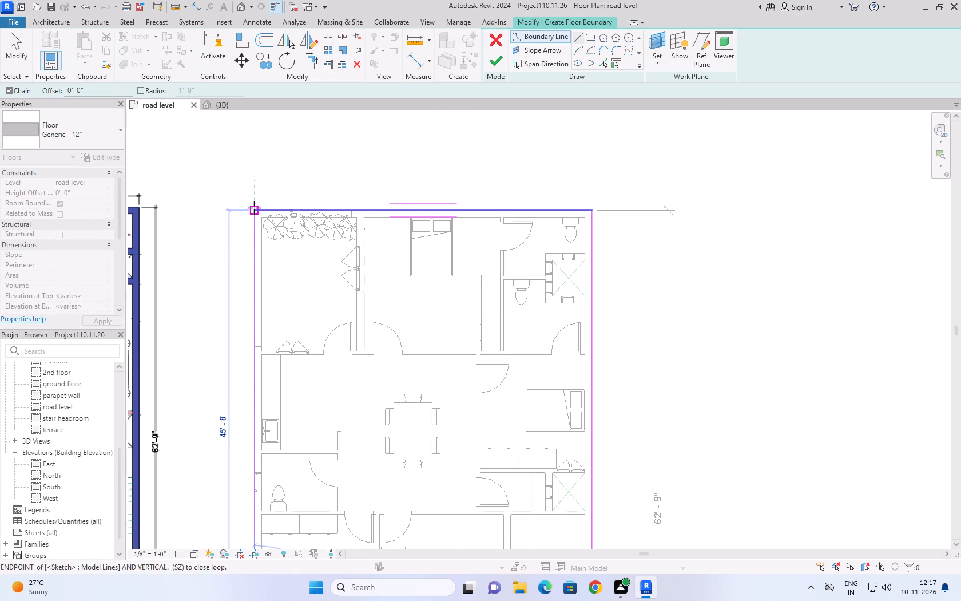
left_click(254, 208)
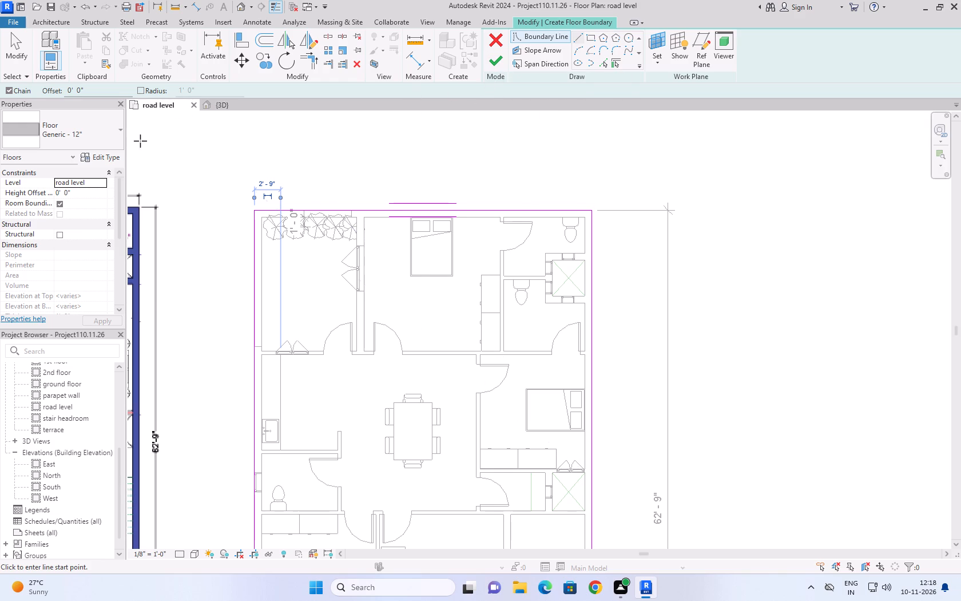
Look through the available floor types for a suitable slab.
left_click(112, 123)
scroll(51, 222, "up", 1)
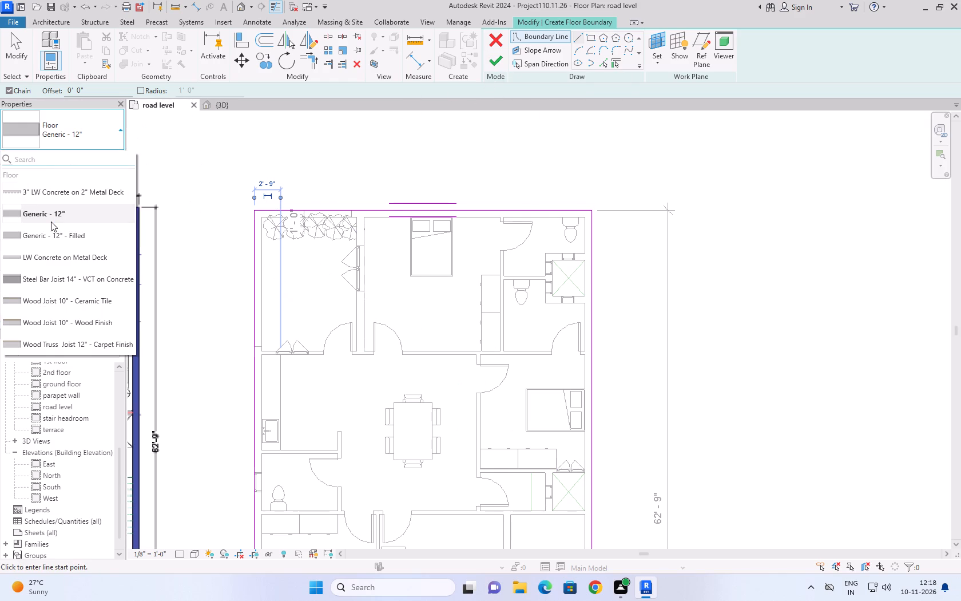
scroll(51, 222, "up", 4)
scroll(53, 224, "down", 10)
scroll(119, 309, "down", 6)
left_click(105, 127)
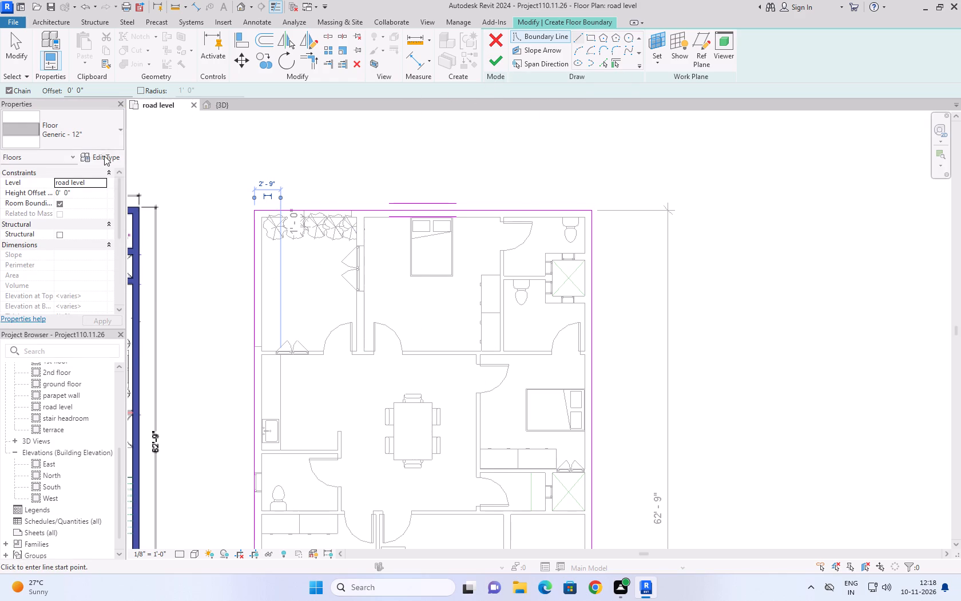
Duplicate the Generic - 12" floor type under the name slab 6''.
left_click(104, 156)
left_click(256, 141)
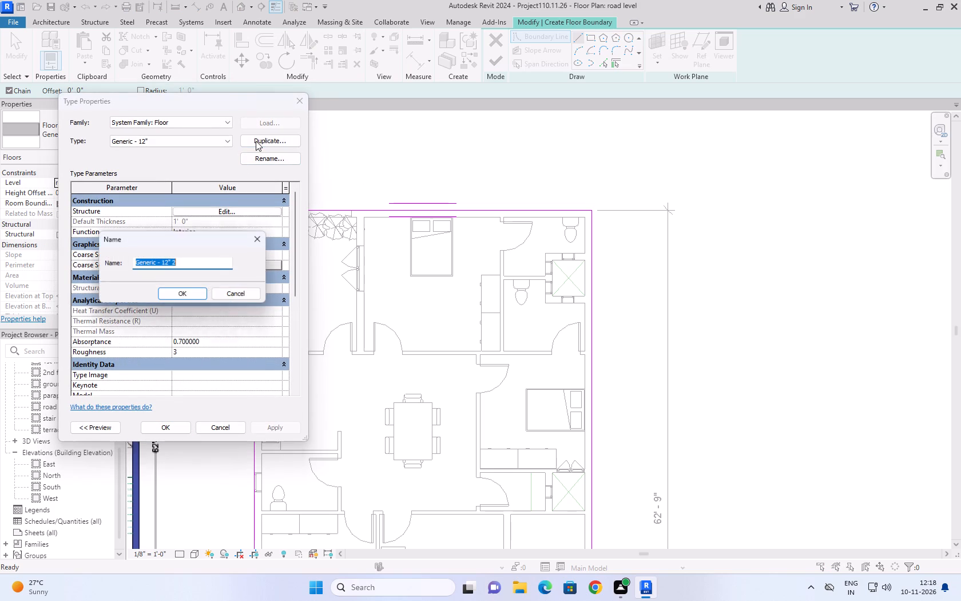
type("slab 6;")
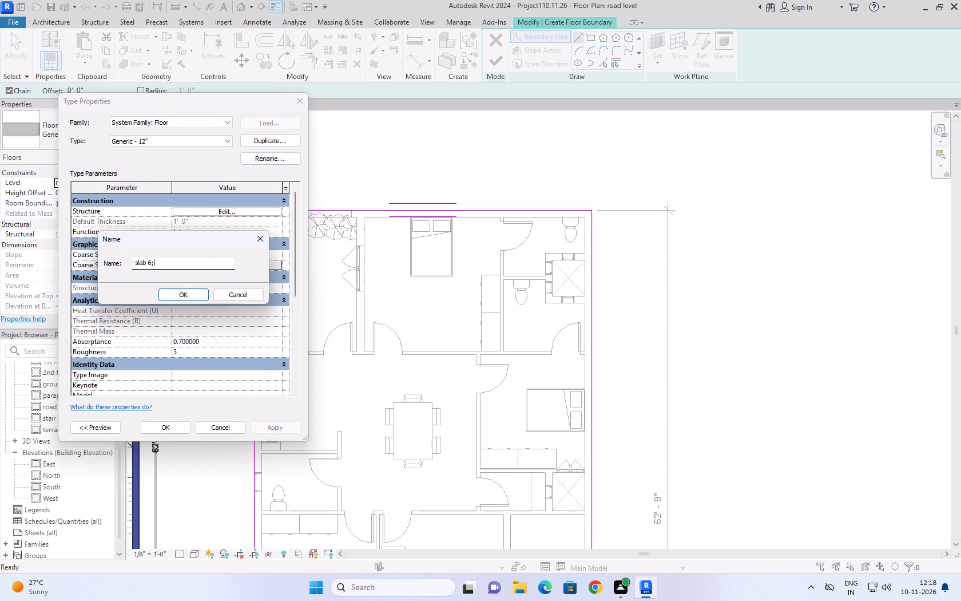
key("BackSpace")
key("BackSpace")
key("BackSpace")
key("BackSpace")
type("b 6;;")
key("BackSpace")
key("BackSpace")
key("BackSpace")
type("6''")
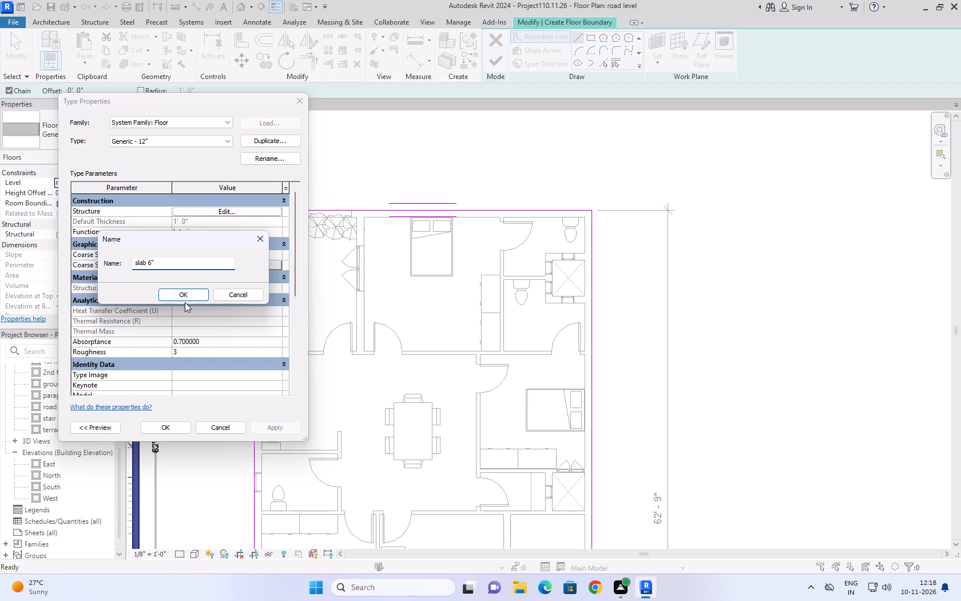
left_click(185, 302)
left_click(184, 300)
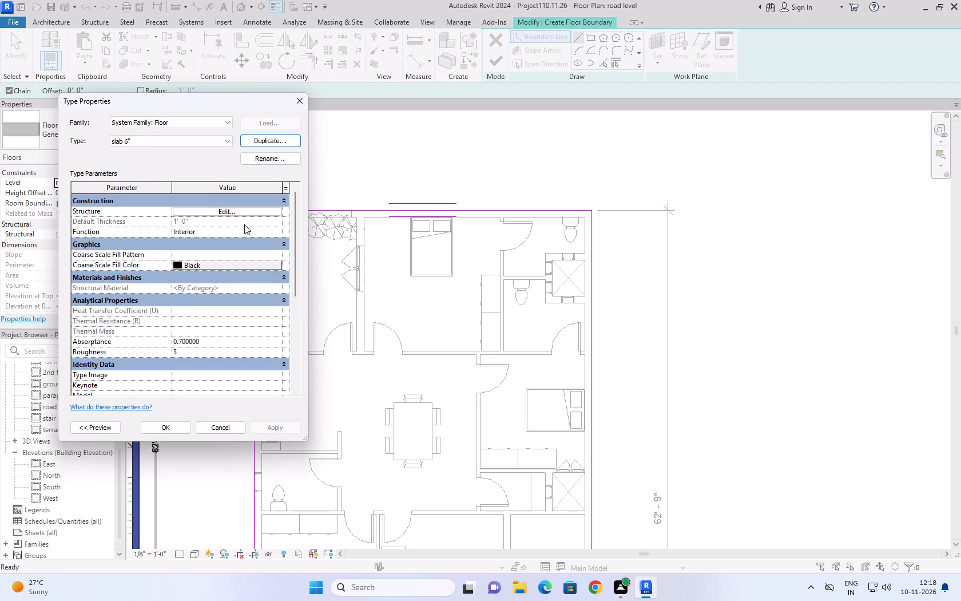
Set the structure layer thickness of the slab 6'' floor type to 6" and apply the type to the floor.
left_click(240, 209)
left_click(192, 237)
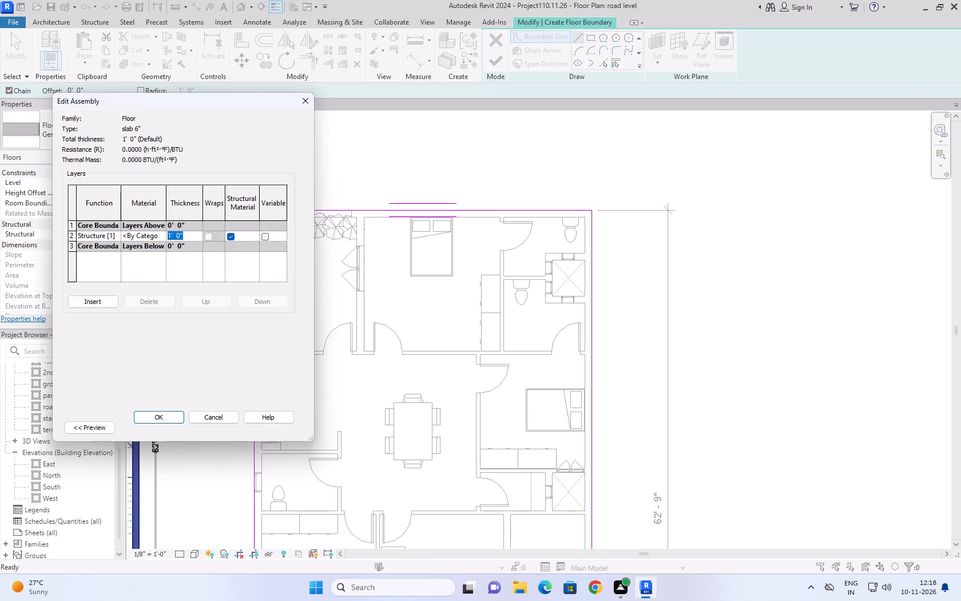
type("6''")
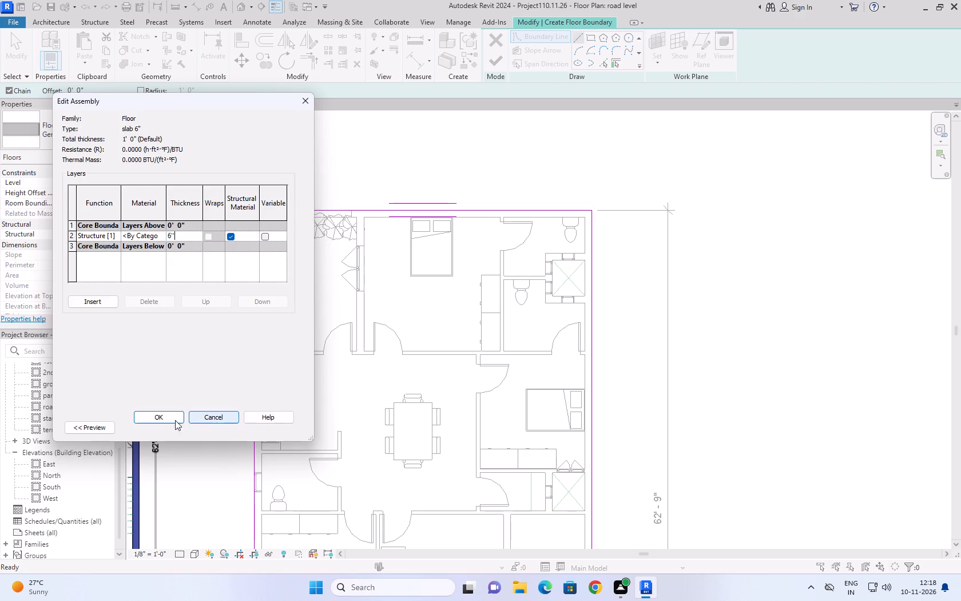
left_click(170, 420)
left_click(274, 430)
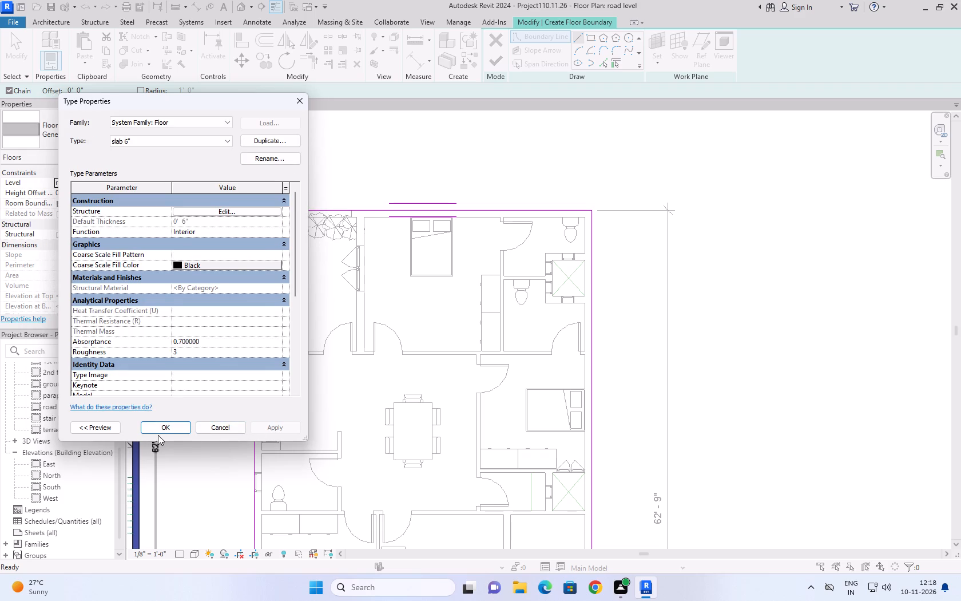
left_click(158, 430)
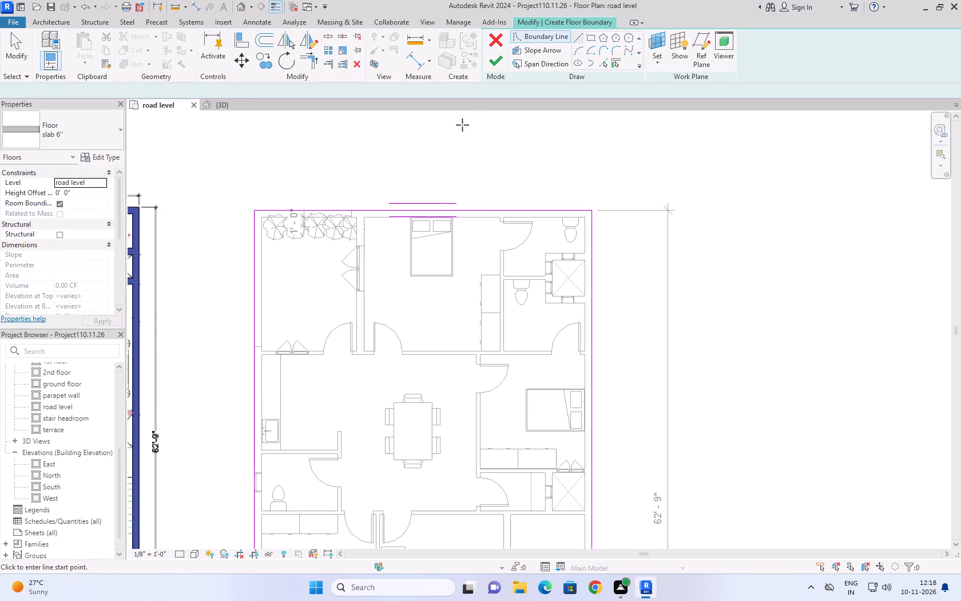
Finish the floor boundary sketch to create the house floor, and leave it deselected.
left_click(498, 61)
scroll(718, 176, "down", 2)
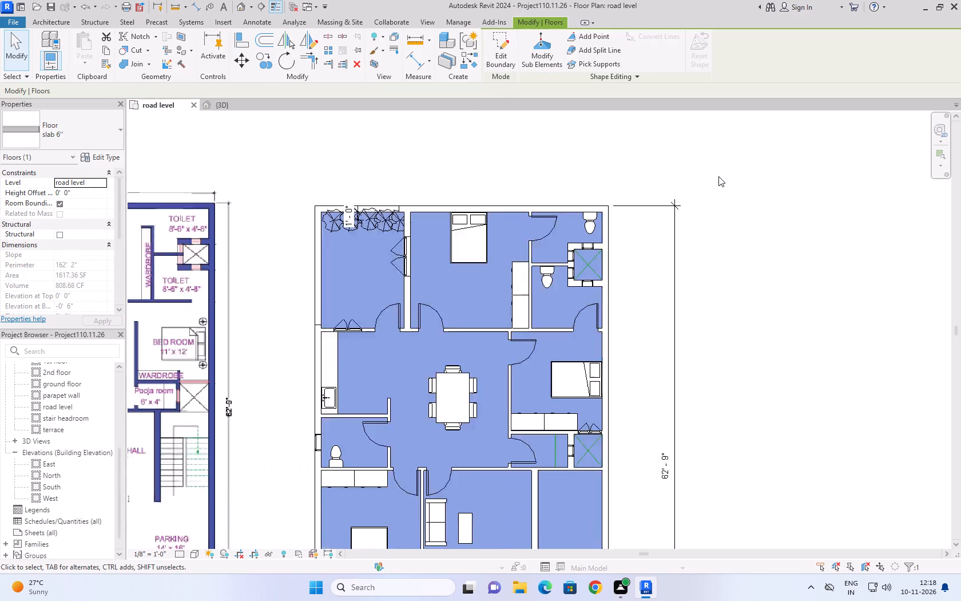
scroll(718, 176, "down", 5)
middle_click_drag(765, 282, 538, 300)
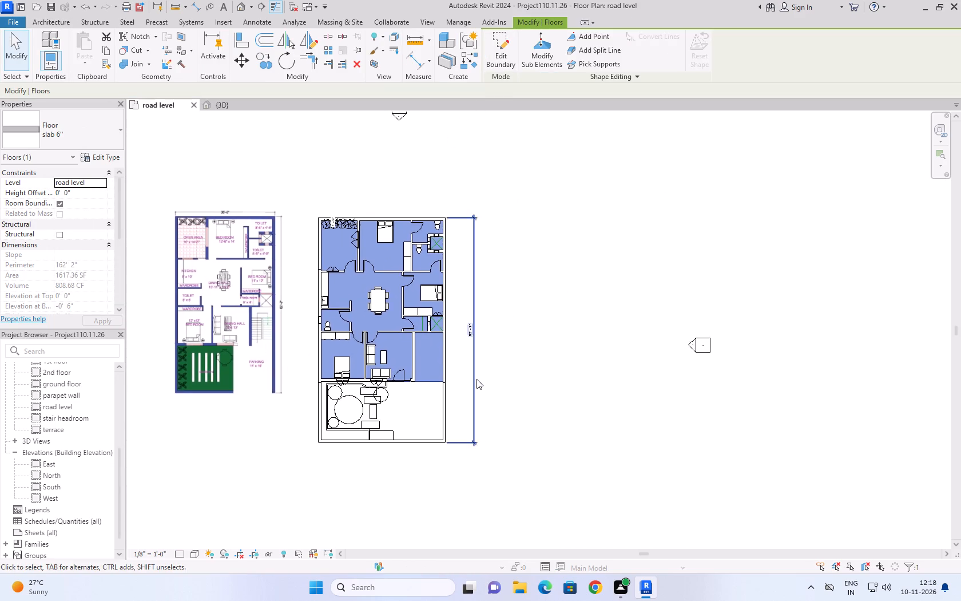
scroll(476, 379, "up", 5)
left_click(537, 290)
scroll(546, 236, "down", 4)
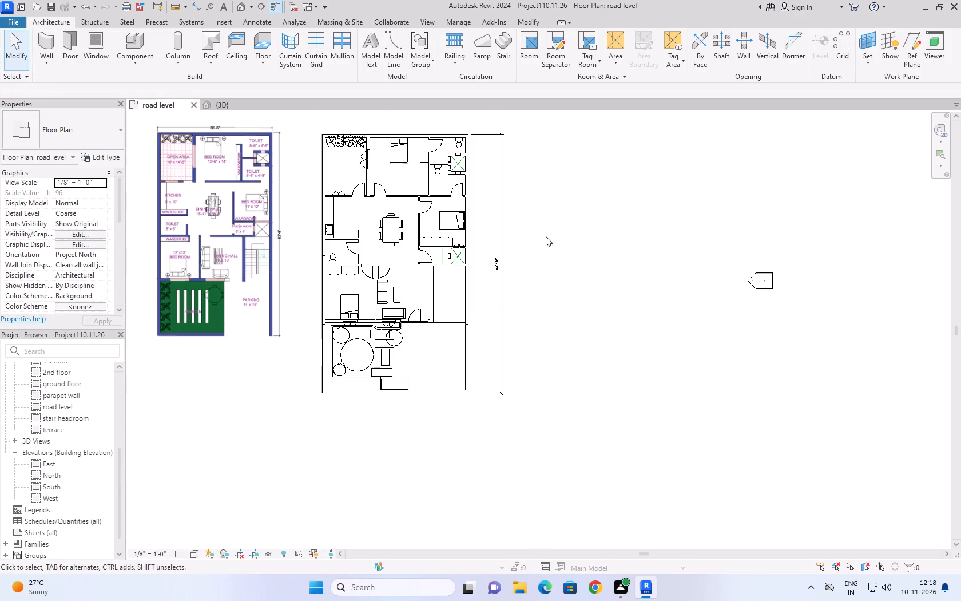
Examine the modelled road level plan beside the coloured reference plan, including the garden and parking area.
scroll(431, 430, "up", 5)
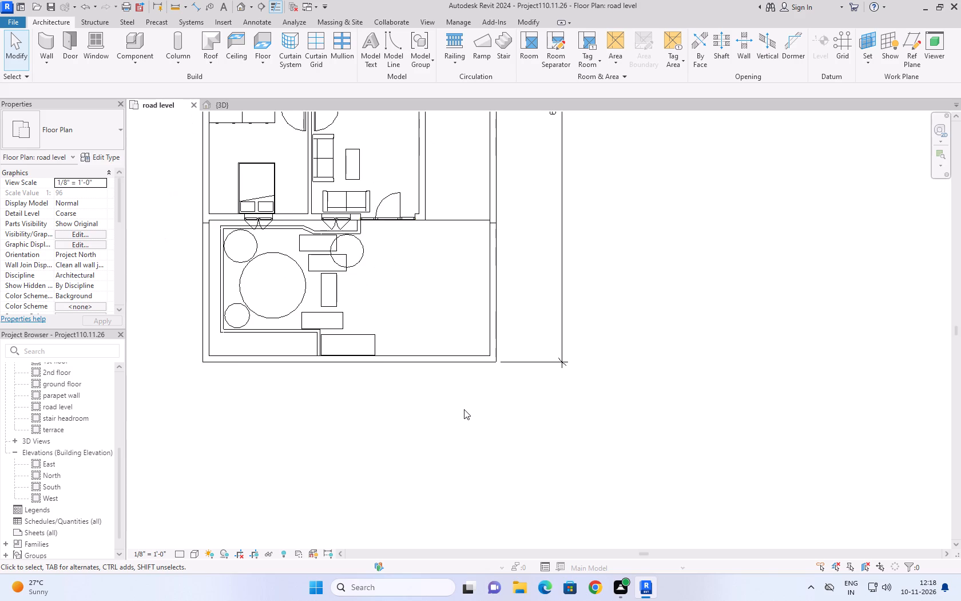
scroll(464, 409, "down", 6)
scroll(556, 263, "up", 4)
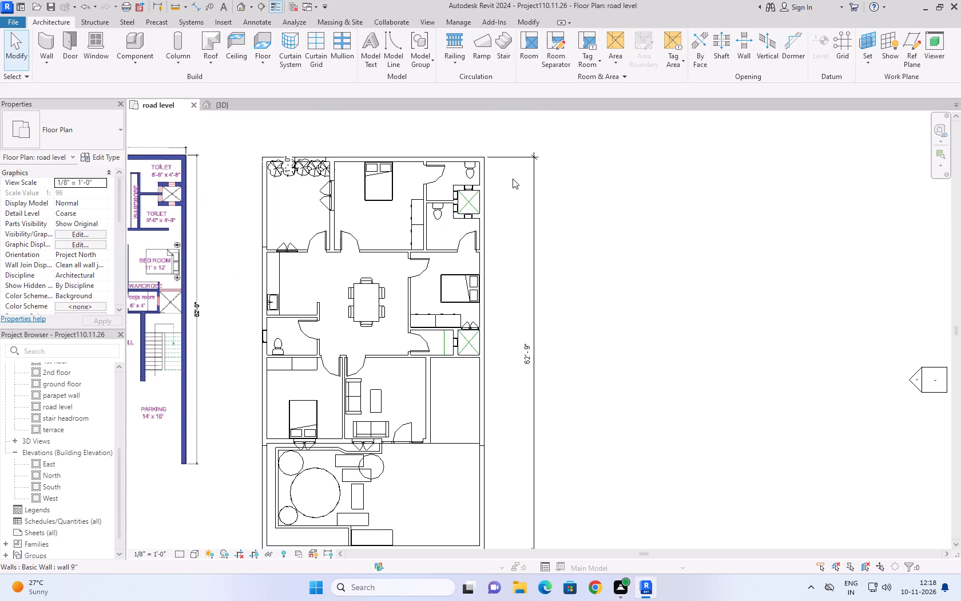
scroll(512, 281, "up", 5)
scroll(521, 267, "down", 5)
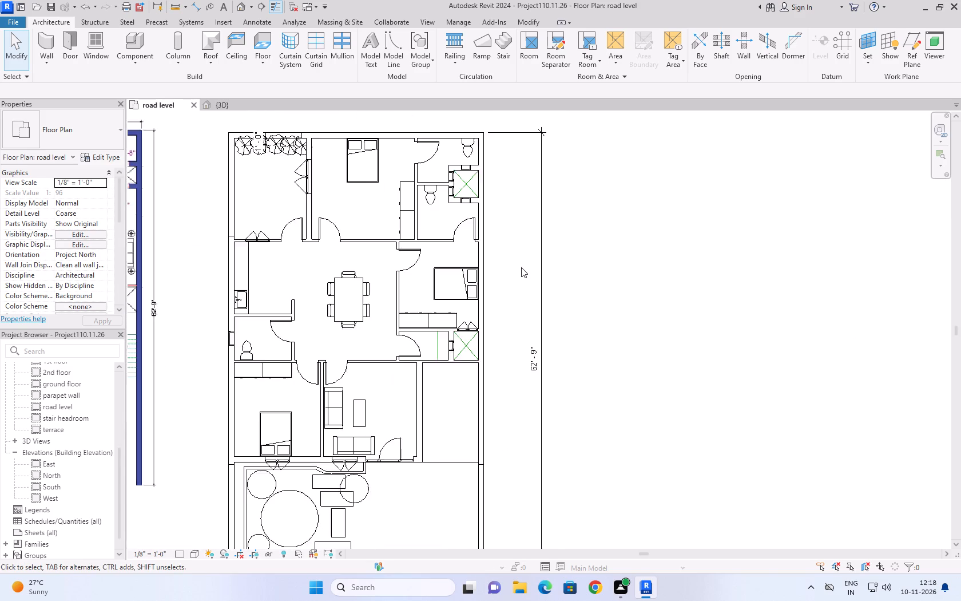
scroll(521, 267, "down", 2)
scroll(270, 416, "up", 2)
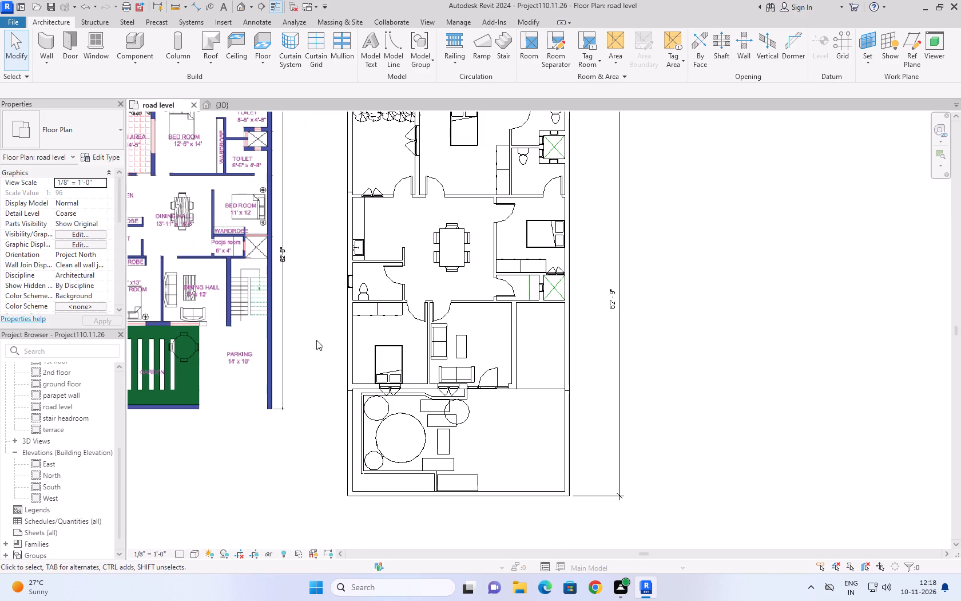
scroll(317, 289, "down", 3)
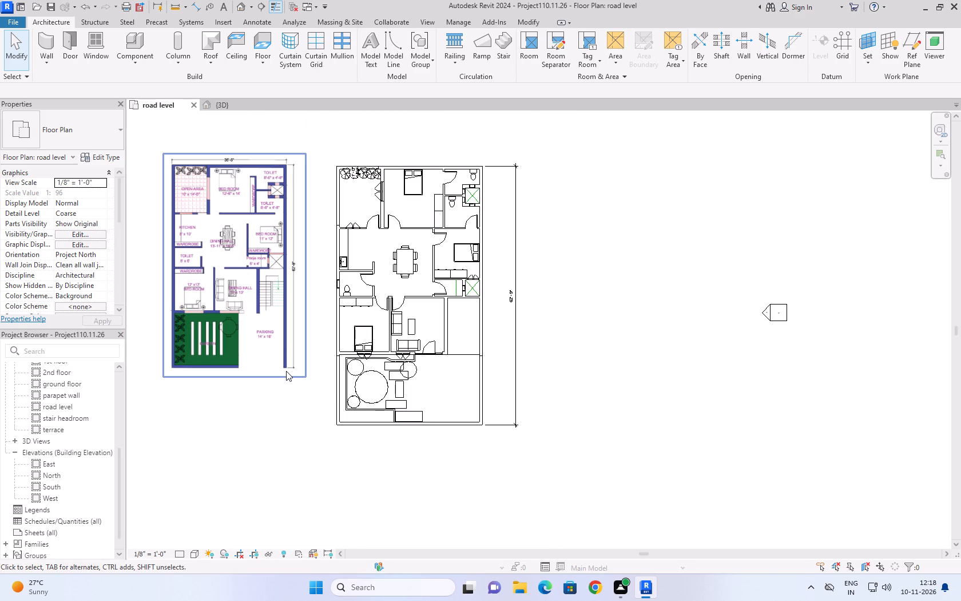
left_click(286, 371)
left_click(556, 357)
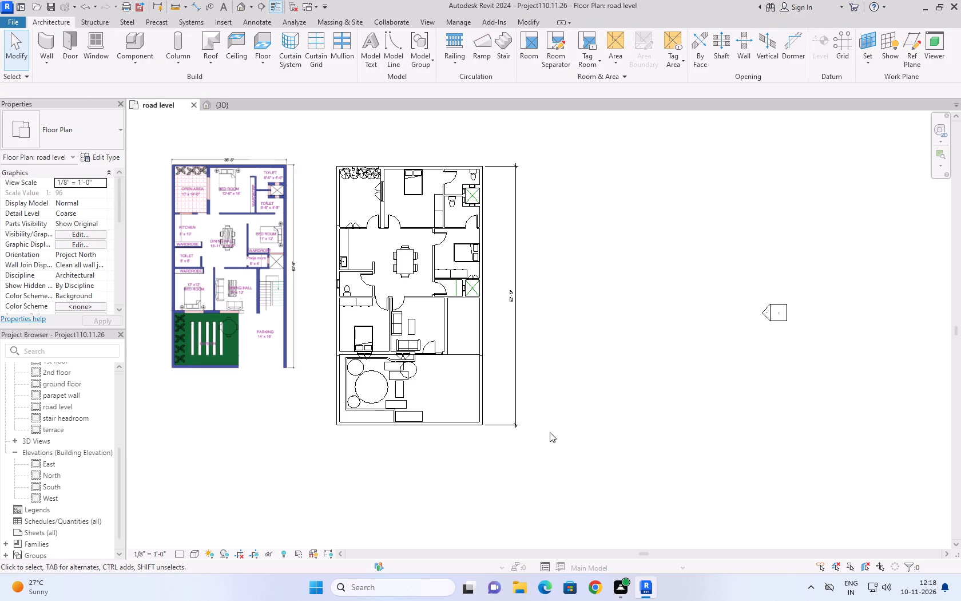
left_click(249, 458)
left_click(454, 402)
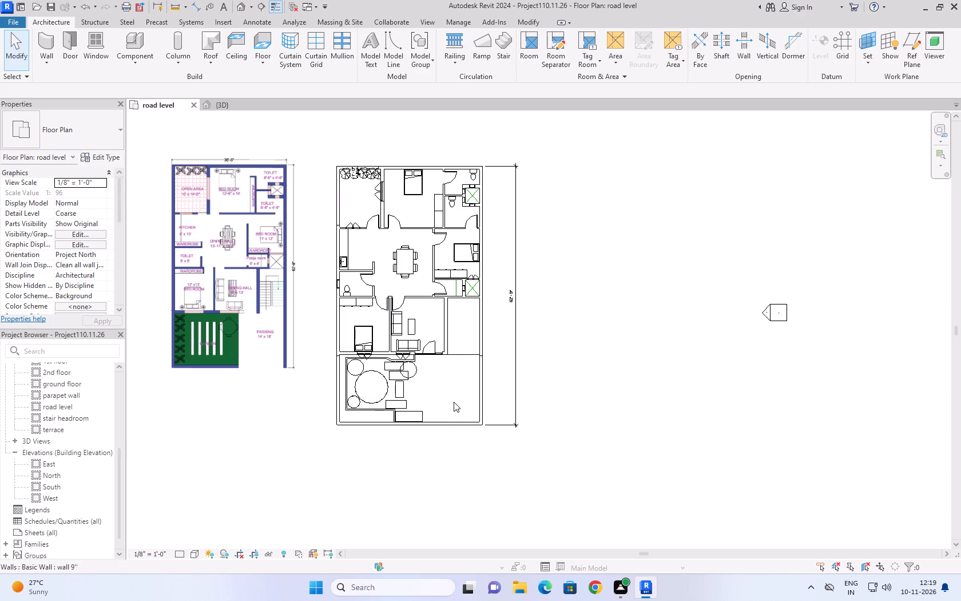
scroll(420, 393, "up", 3)
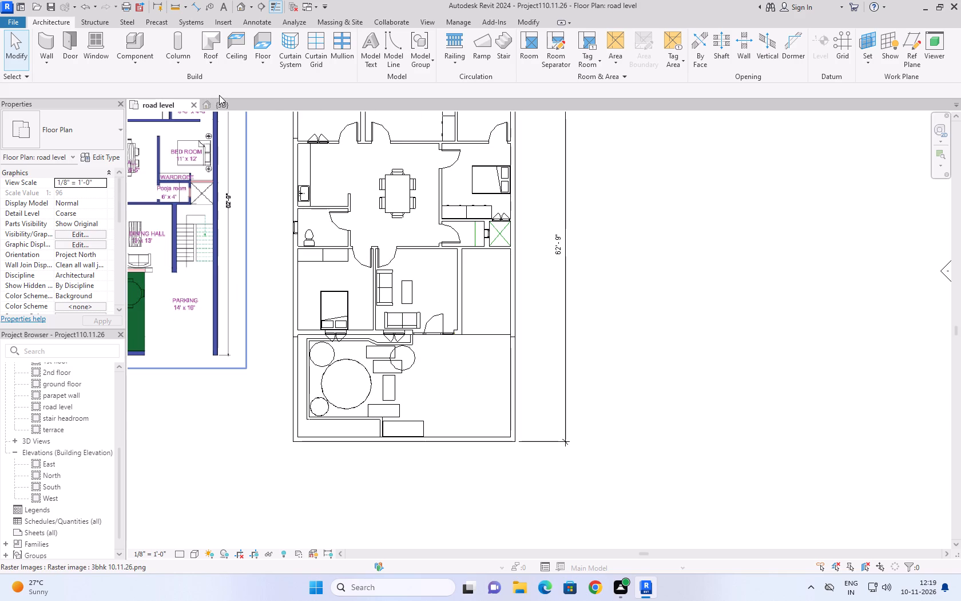
Check the house floor in the 3D view and return to the road level plan.
left_click(219, 103)
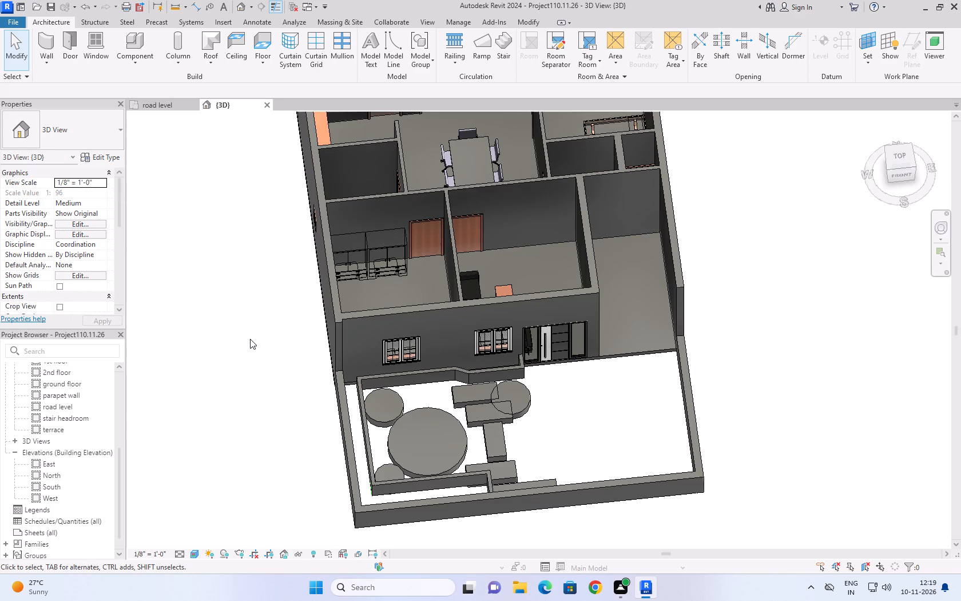
left_click(250, 339)
left_click(171, 105)
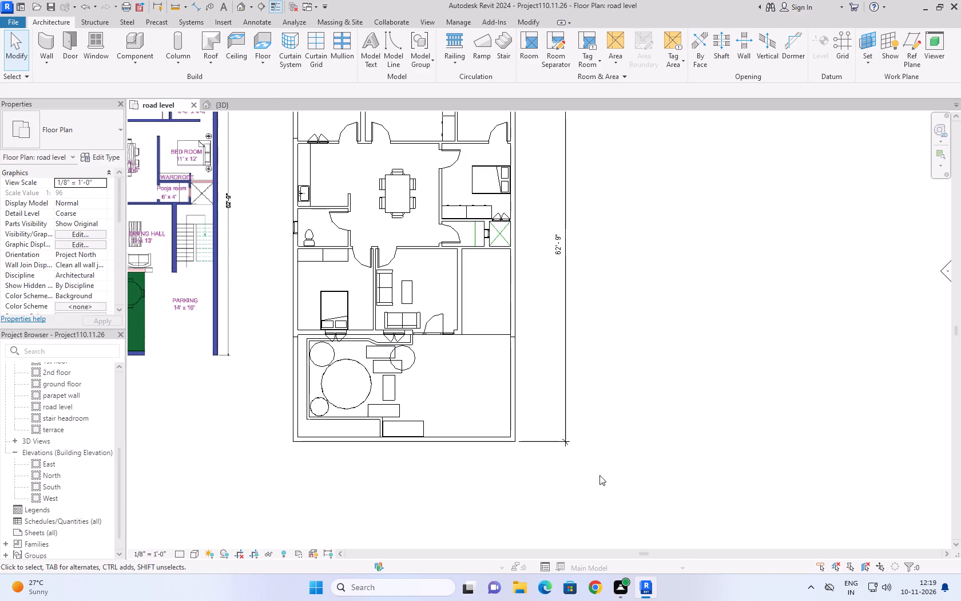
Change the house floor's level constraint to ground floor.
left_click(692, 201)
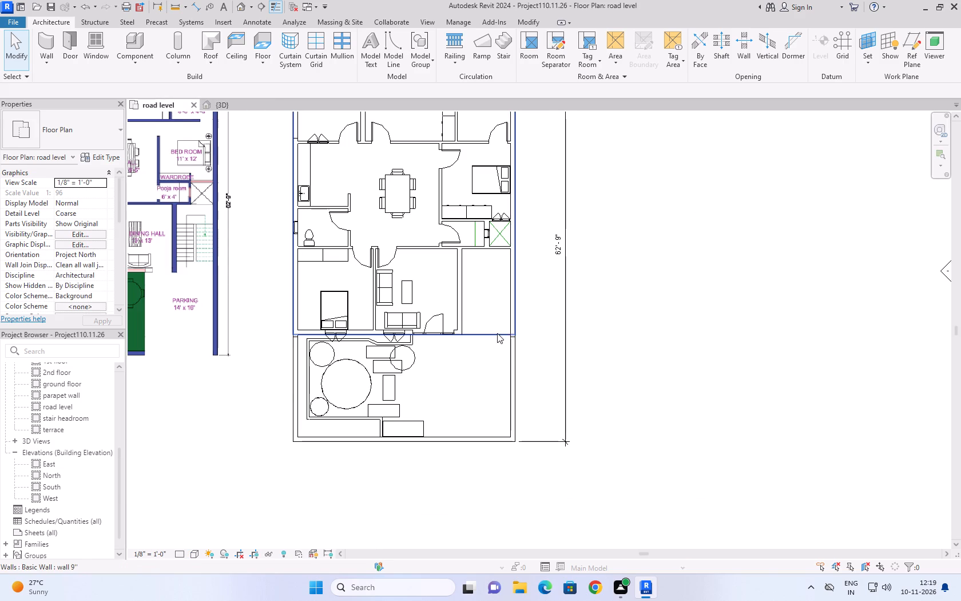
left_click(497, 333)
left_click(664, 244)
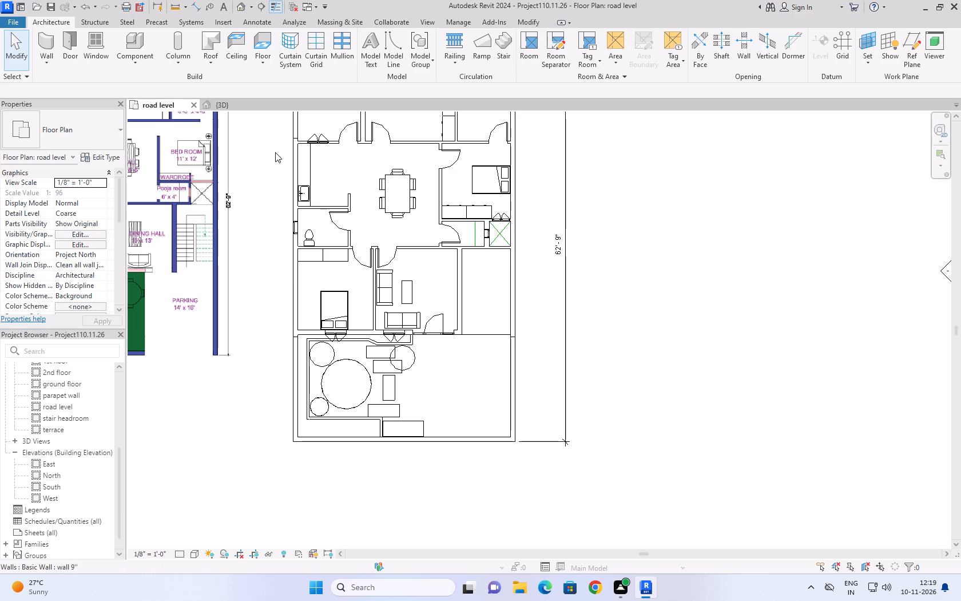
left_click(482, 335)
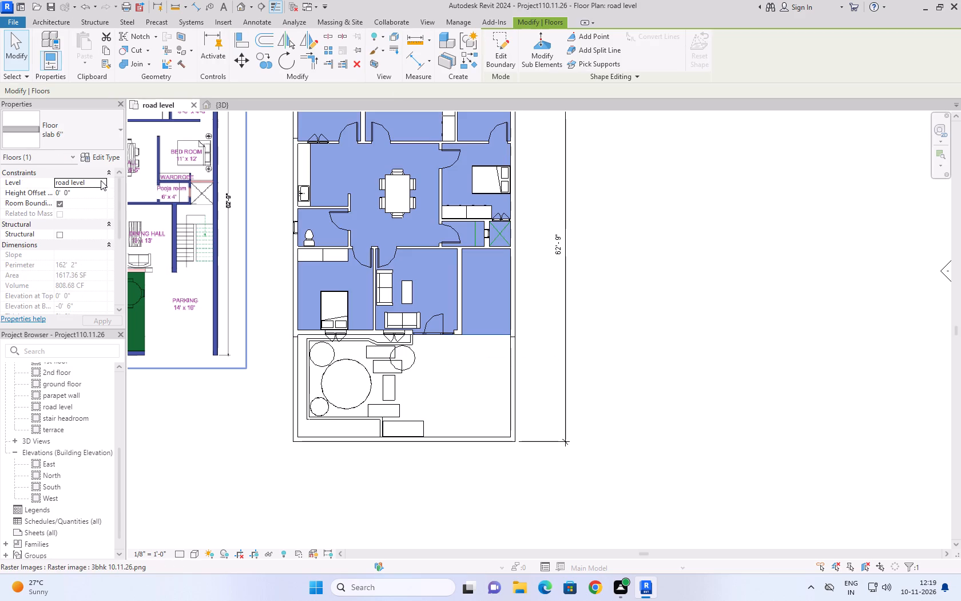
left_click(101, 180)
left_click(87, 200)
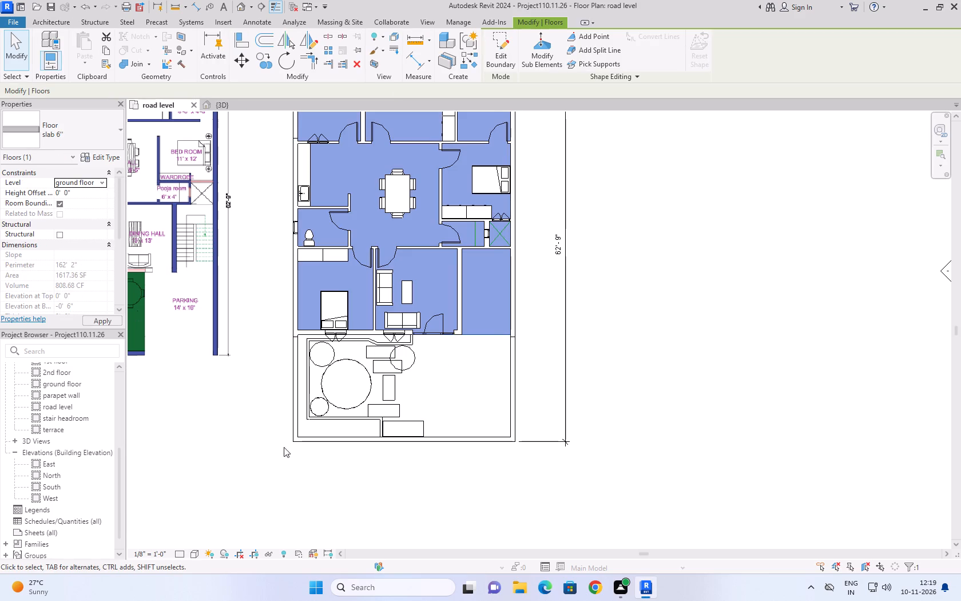
left_click(663, 253)
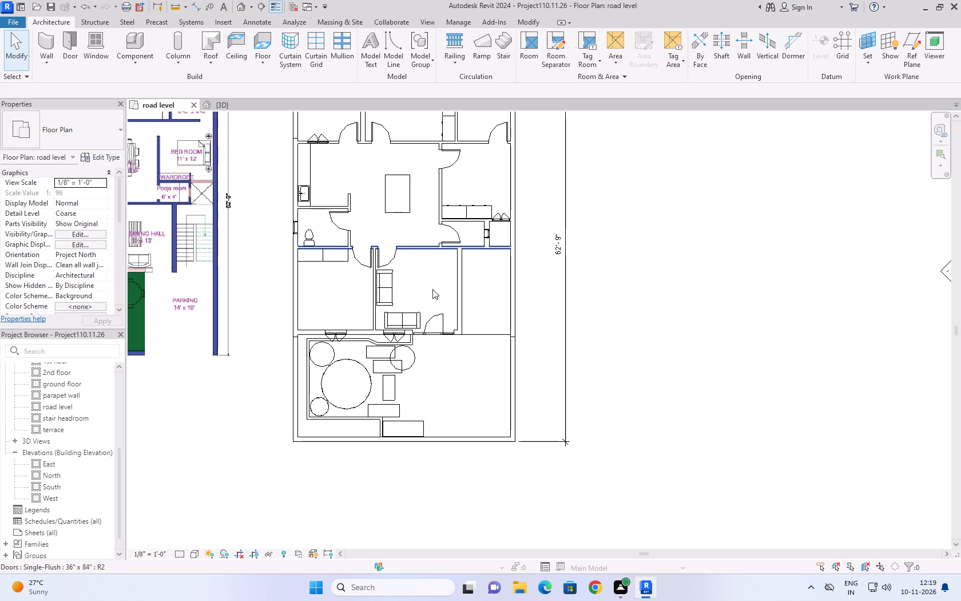
scroll(658, 385, "down", 2)
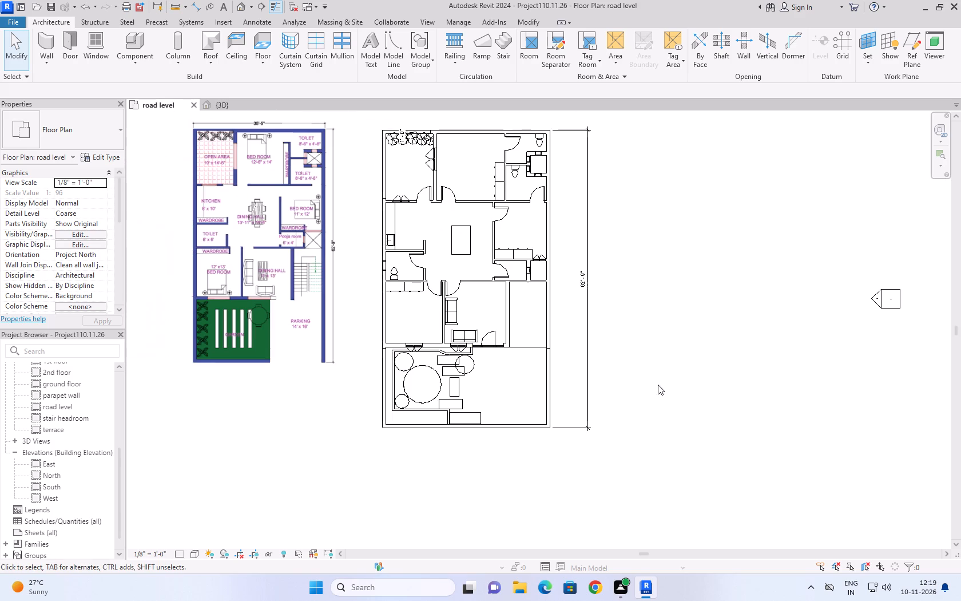
Change the 6" slab house floor's level constraint to road level and deselect it.
left_click(525, 351)
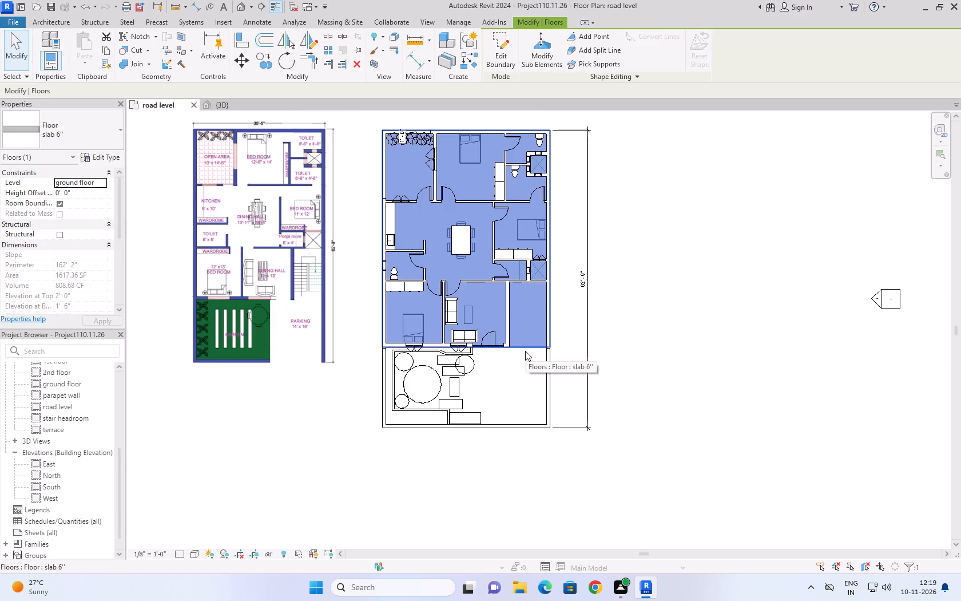
left_click(106, 184)
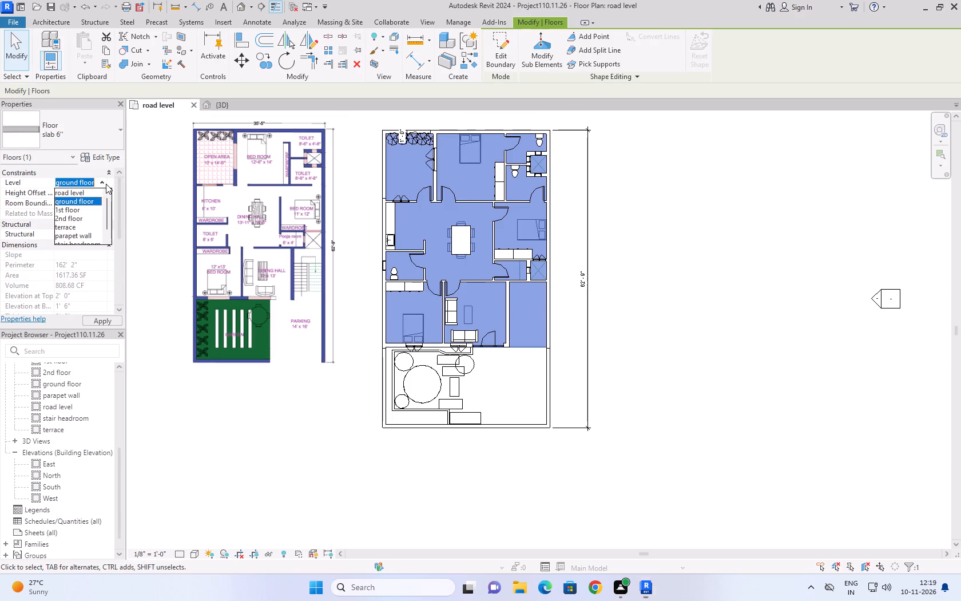
left_click(95, 194)
left_click(214, 397)
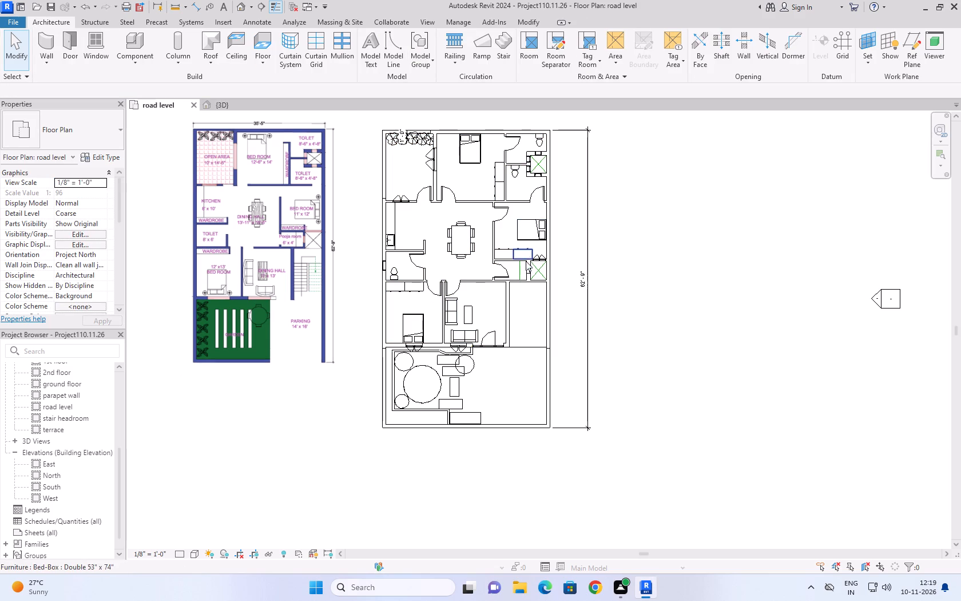
Set the level of all Double 53" x 74" Bed-Box instances in the bedrooms to ground floor.
scroll(522, 299, "down", 1)
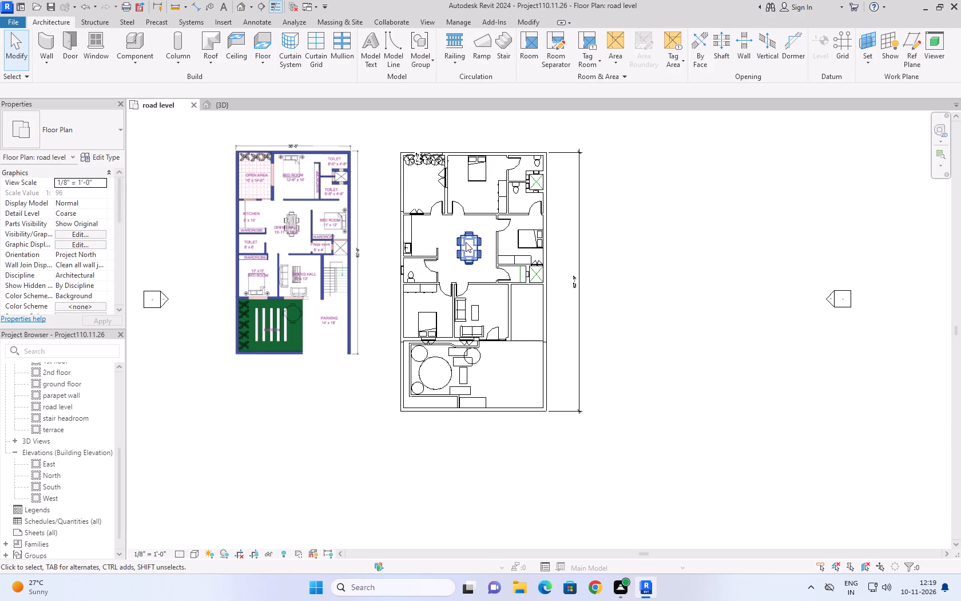
left_click(530, 244)
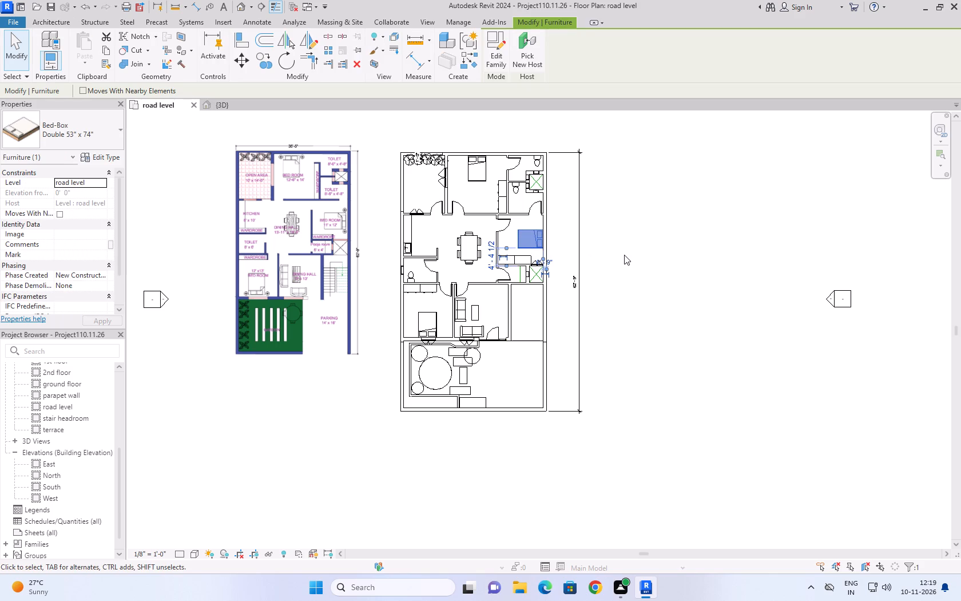
type("sa")
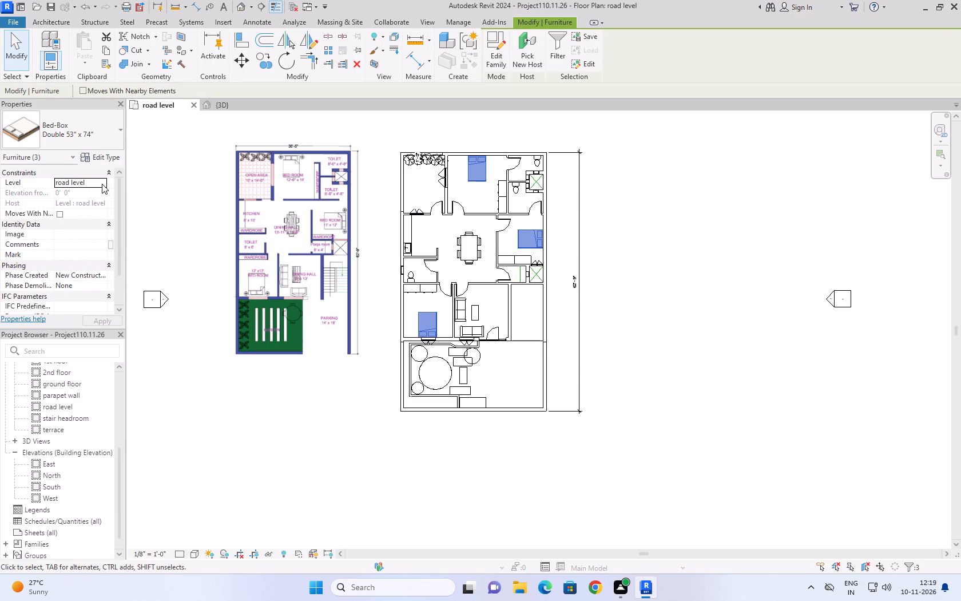
left_click(102, 183)
left_click(82, 204)
left_click(528, 309)
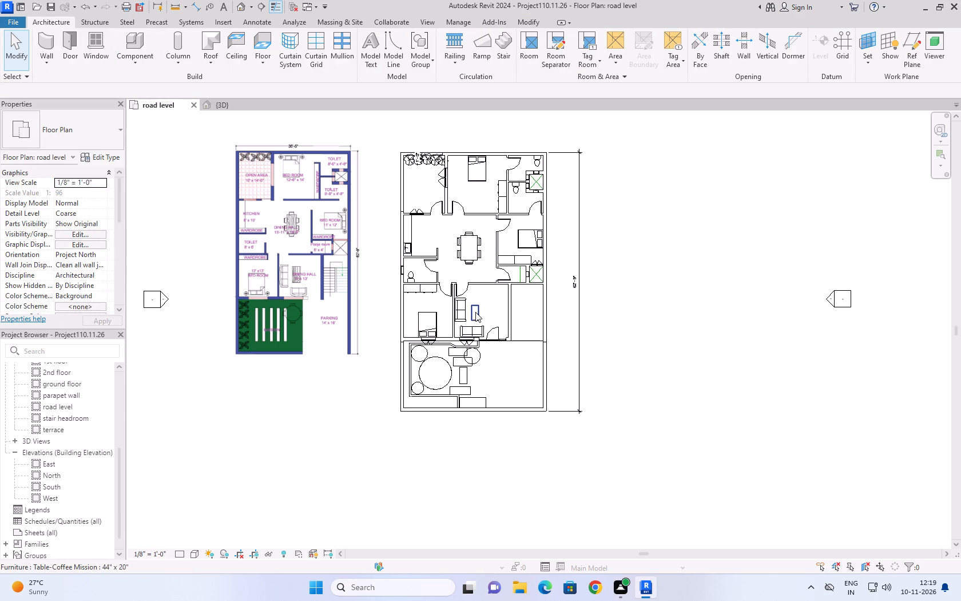
Set the level of all Sofa-Corbu sofas in the living area to ground floor.
left_click(464, 316)
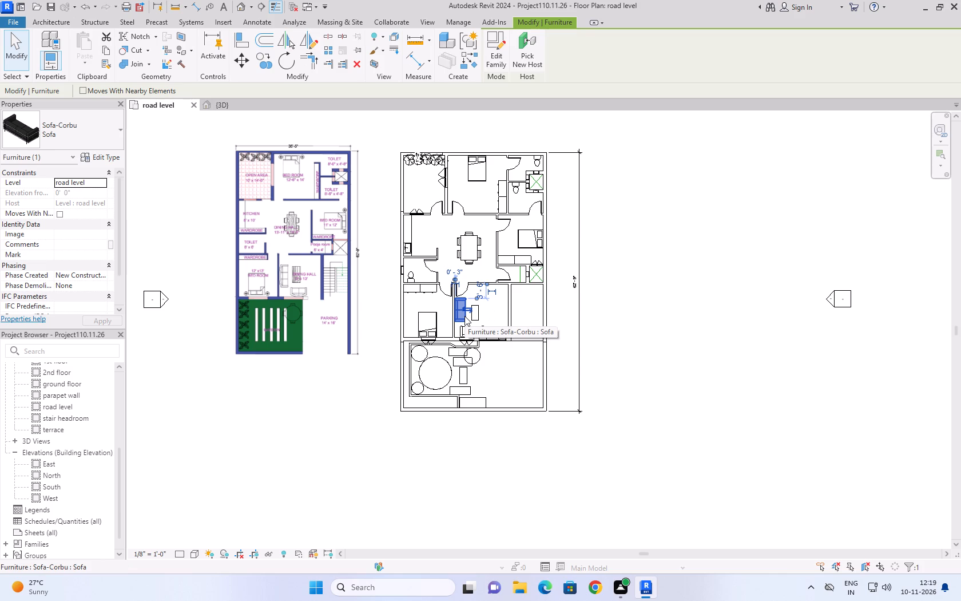
type("sa")
left_click(104, 181)
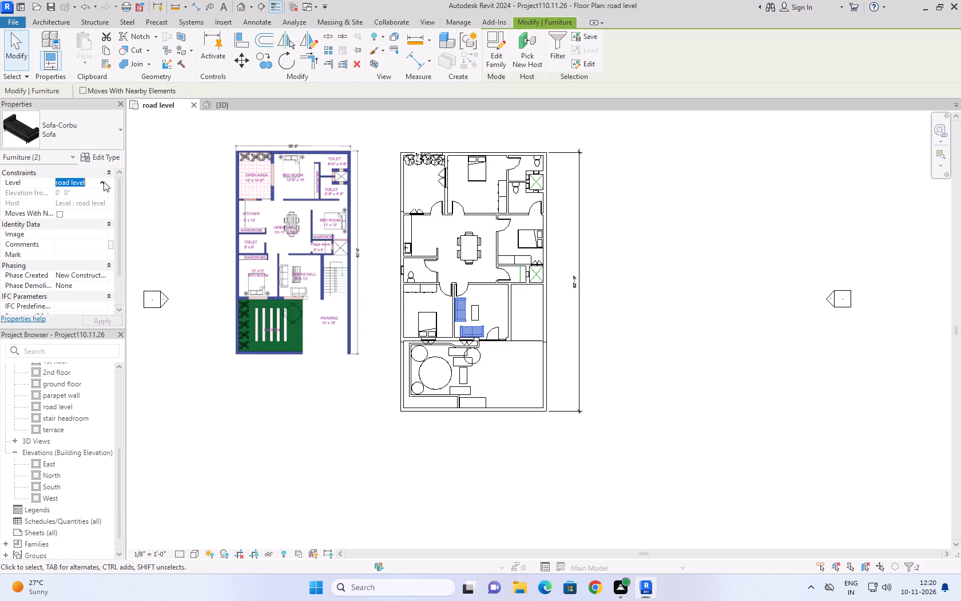
left_click(92, 202)
left_click(263, 408)
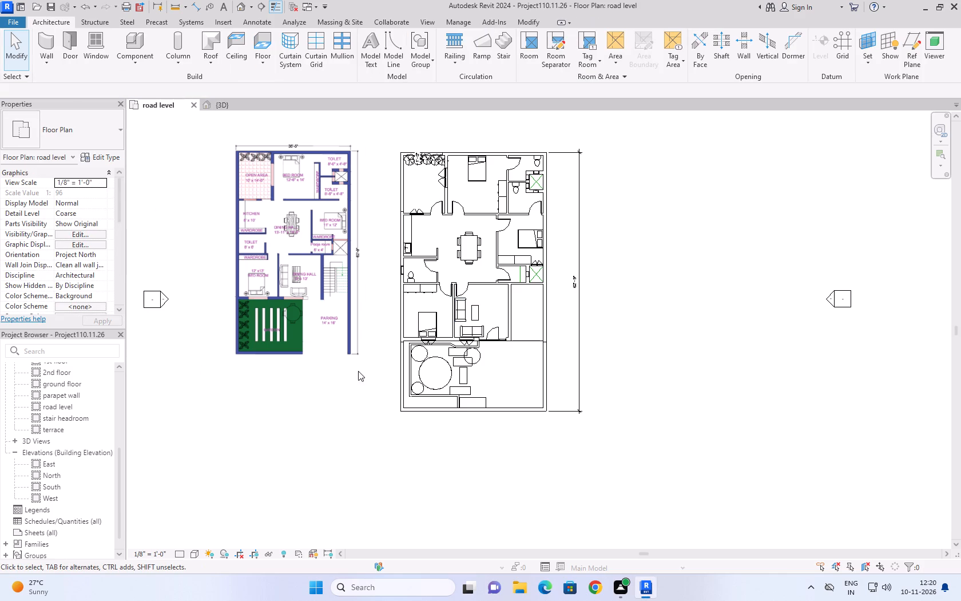
Set the level of all 48" x 72" x 24" wardrobes in the bedrooms to ground floor.
left_click(432, 294)
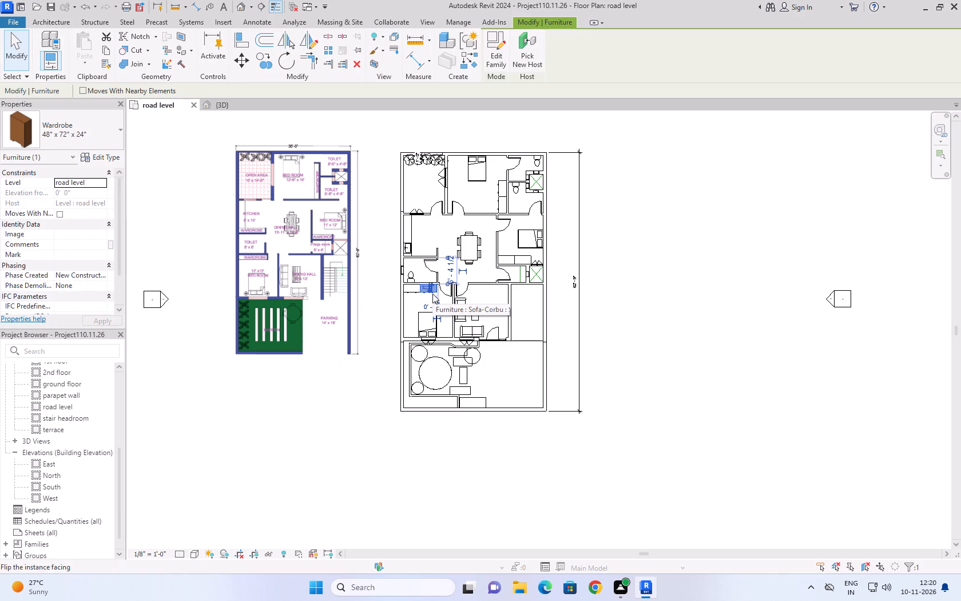
type("sa")
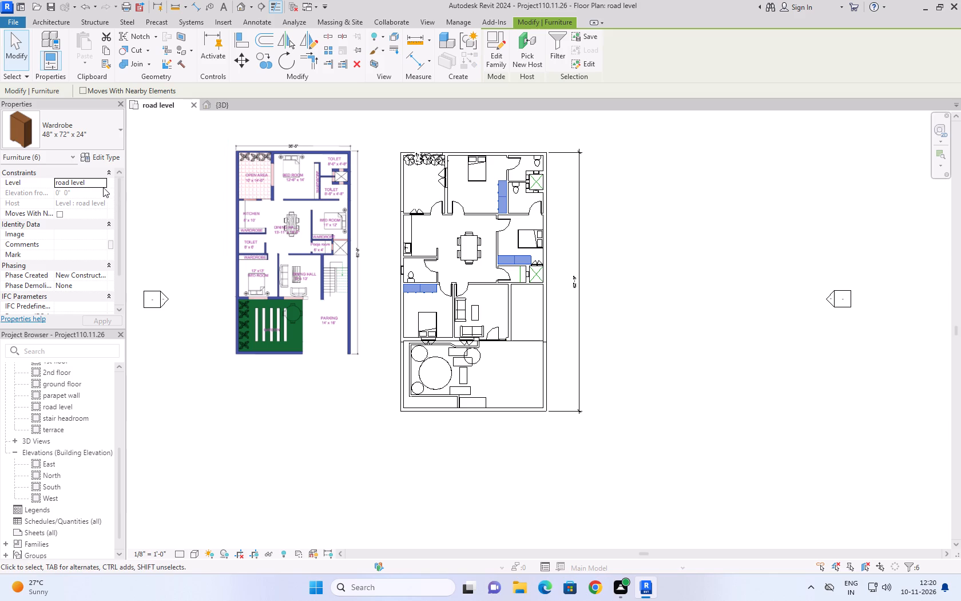
left_click(103, 187)
left_click(102, 187)
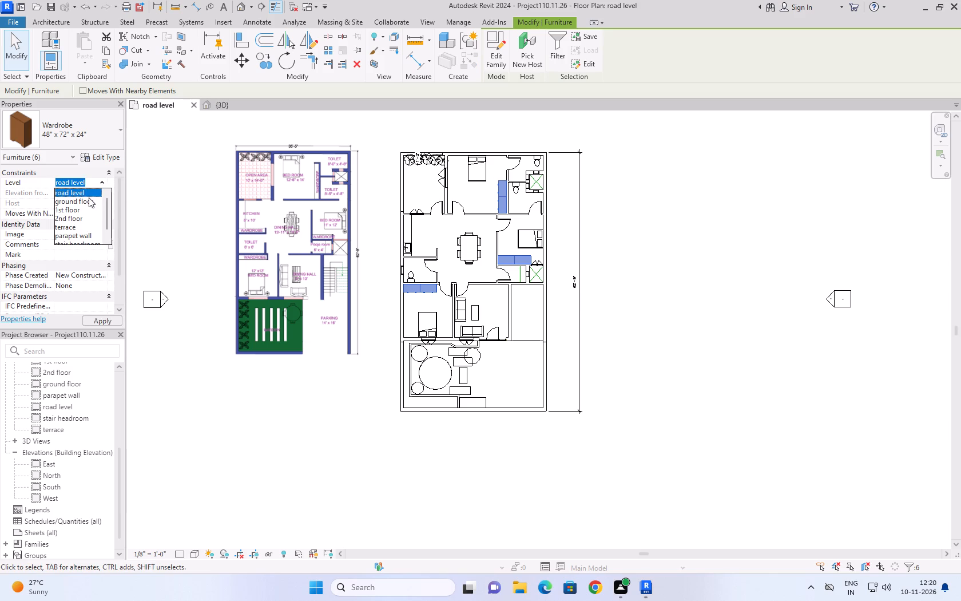
left_click(89, 197)
left_click(301, 434)
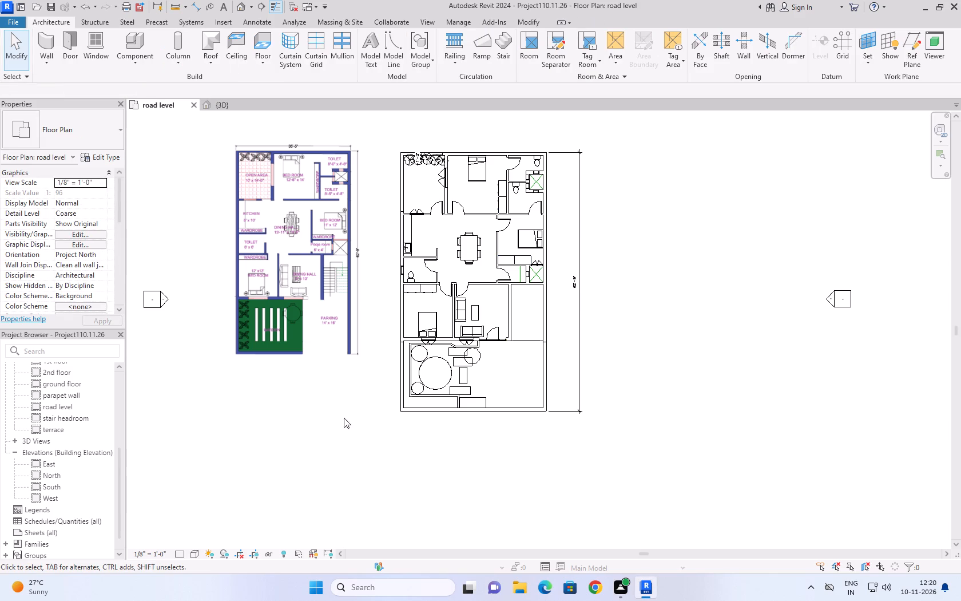
Set the level of the kitchen's 24" deep counter top with sink hole to ground floor.
left_click(410, 228)
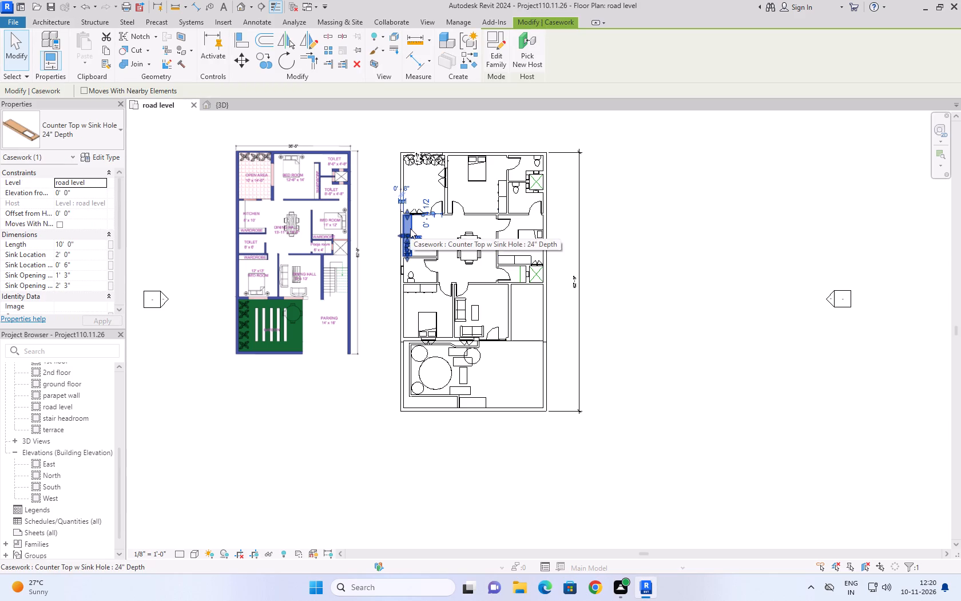
left_click(105, 183)
left_click(95, 199)
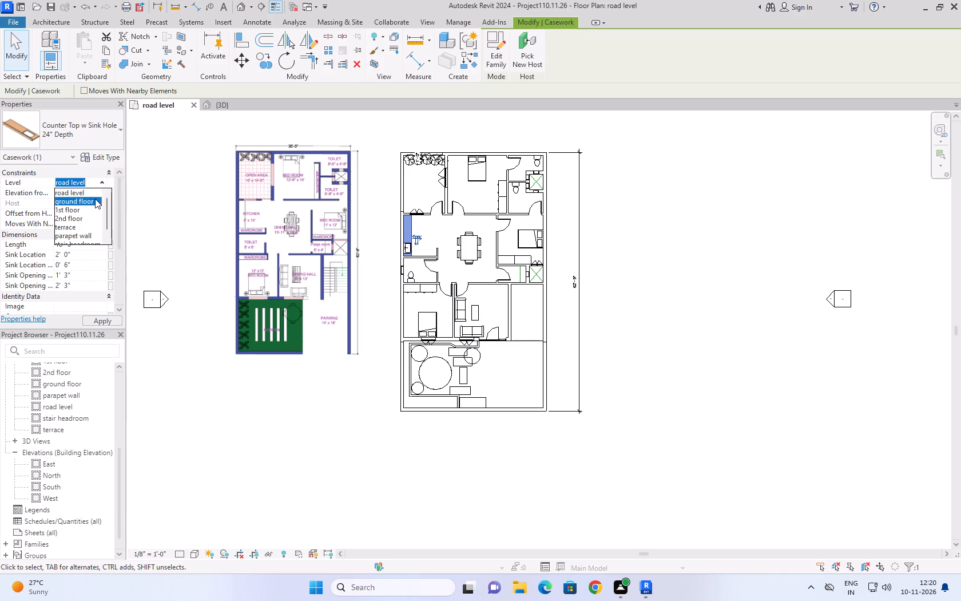
left_click(260, 420)
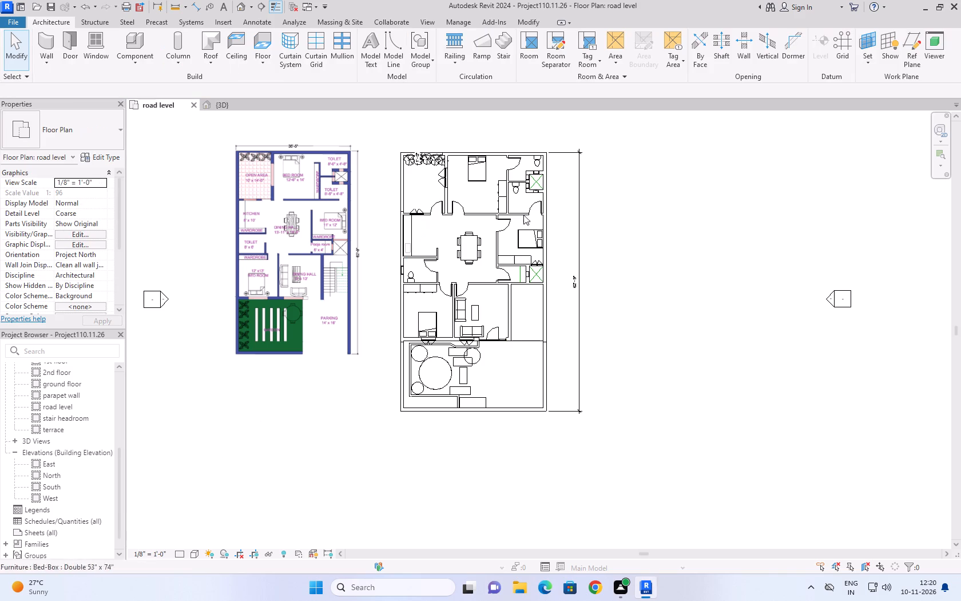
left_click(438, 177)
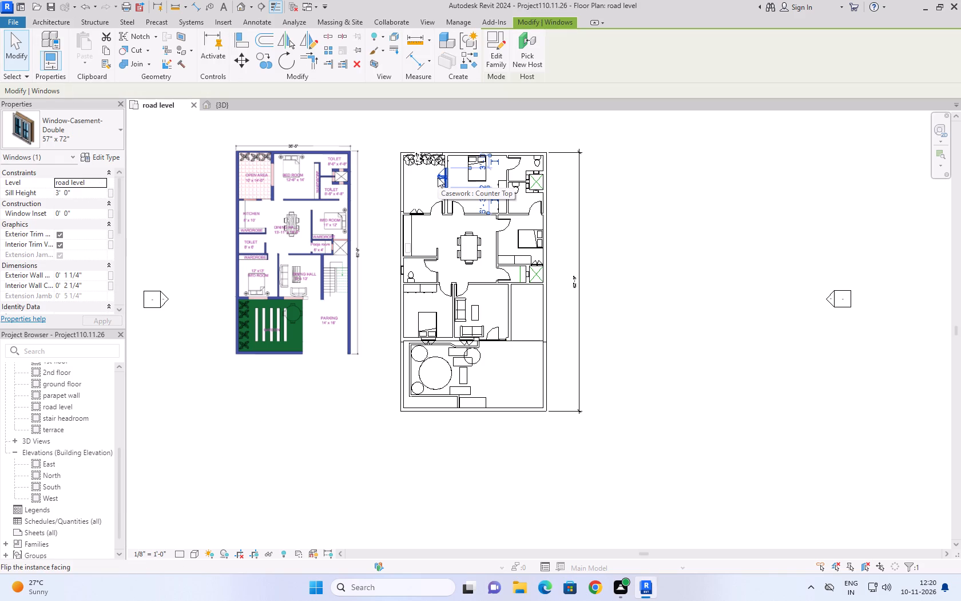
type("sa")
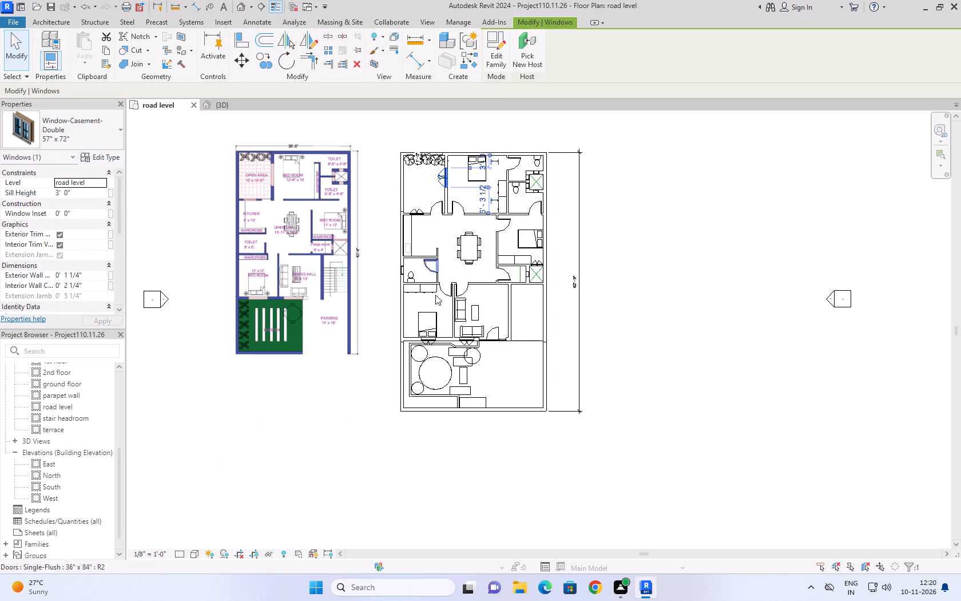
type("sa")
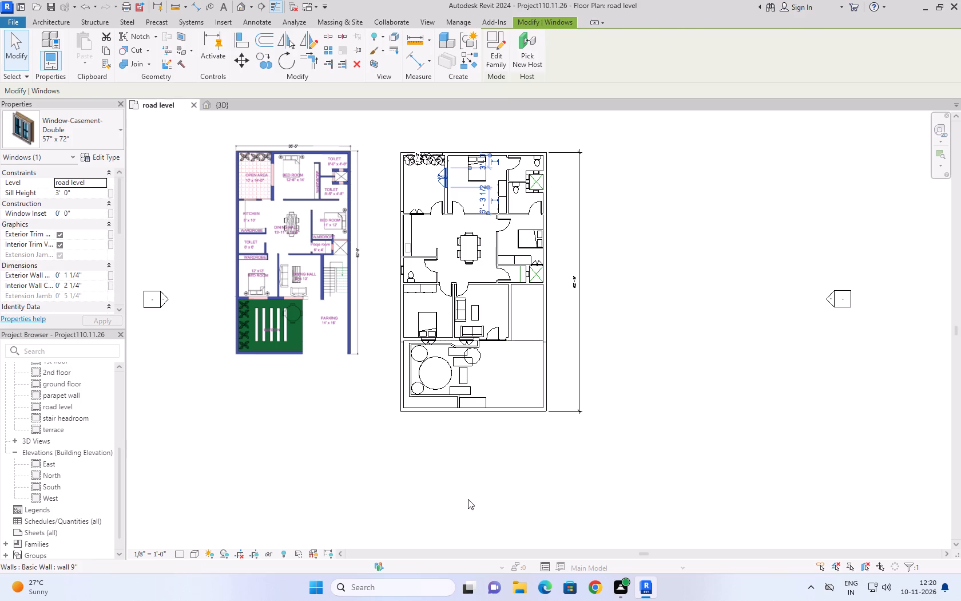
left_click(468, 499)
Set the level of all 41" x 53" double casement windows to ground floor.
left_click(418, 211)
type("sa")
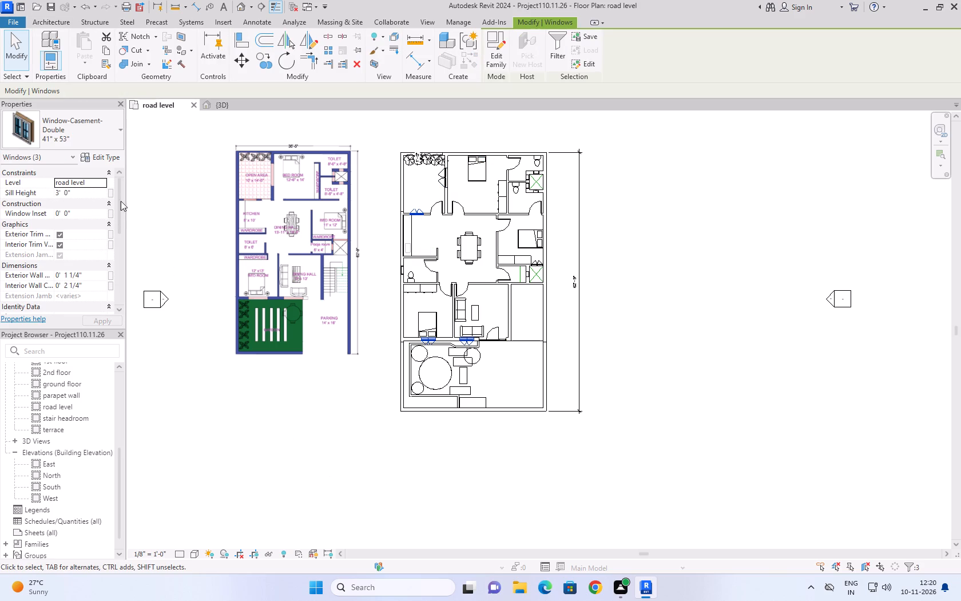
left_click(98, 180)
left_click(95, 205)
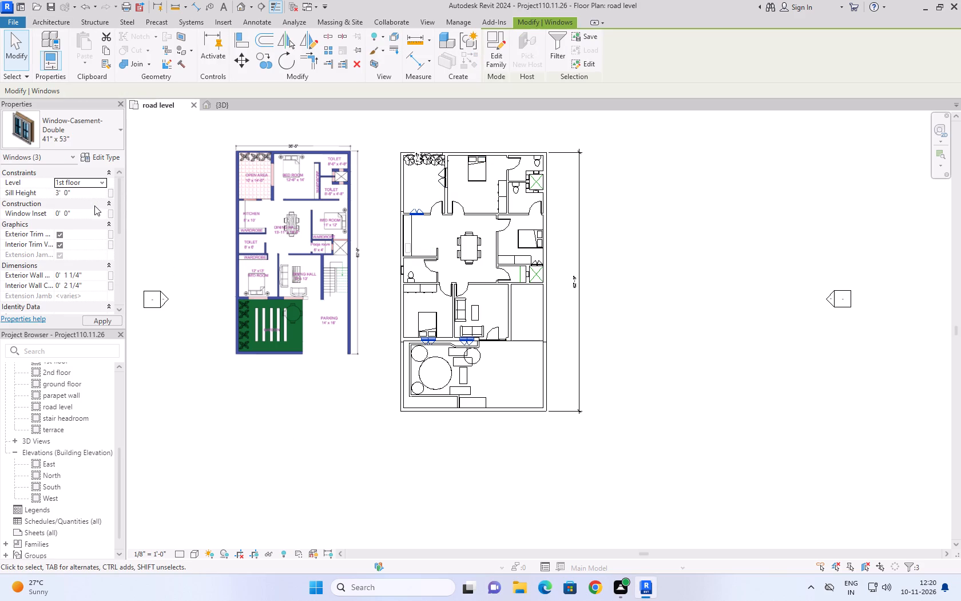
left_click(103, 184)
left_click(84, 200)
left_click(307, 453)
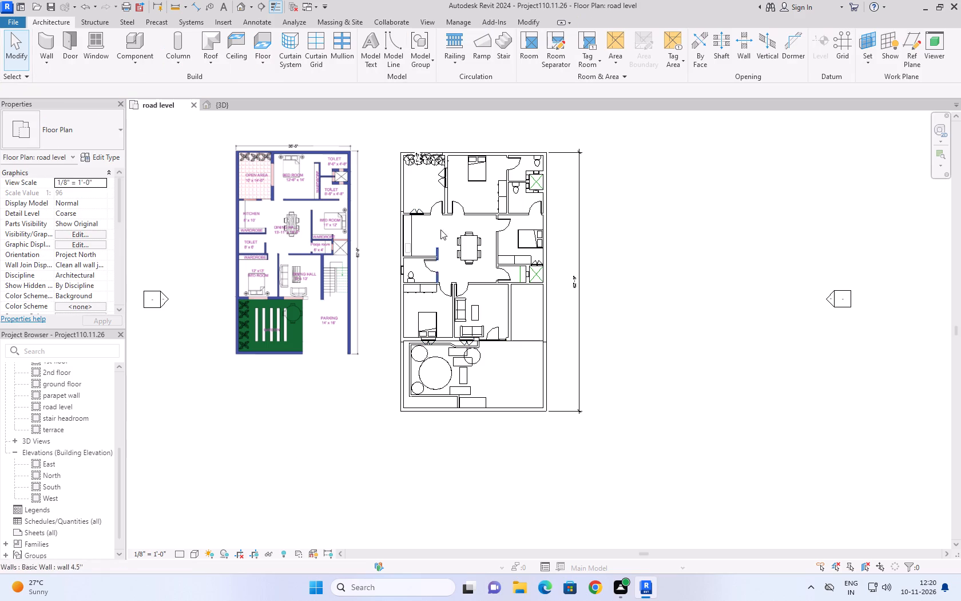
Set the level of the 57" x 72" double casement window between the open area and bedroom to ground floor.
left_click(441, 180)
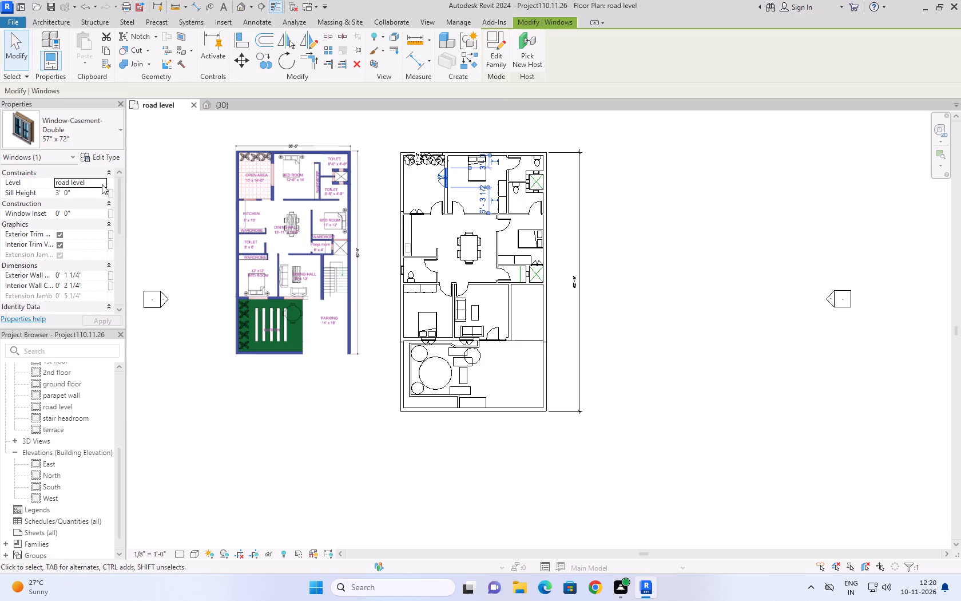
left_click(103, 184)
left_click(99, 201)
left_click(285, 421)
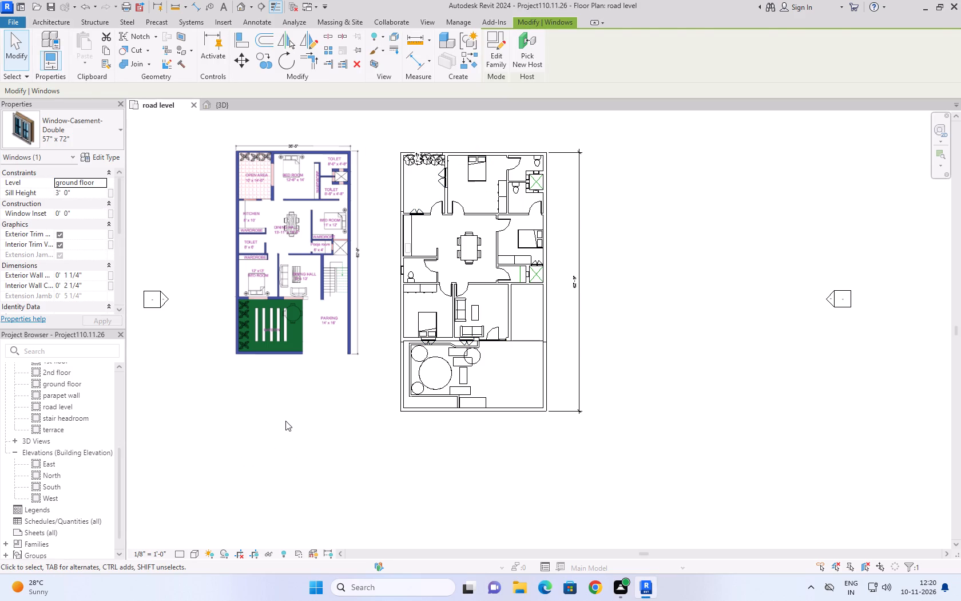
Set the level of all Toilet-Domestic-3D fixtures in the toilets to ground floor.
left_click(513, 188)
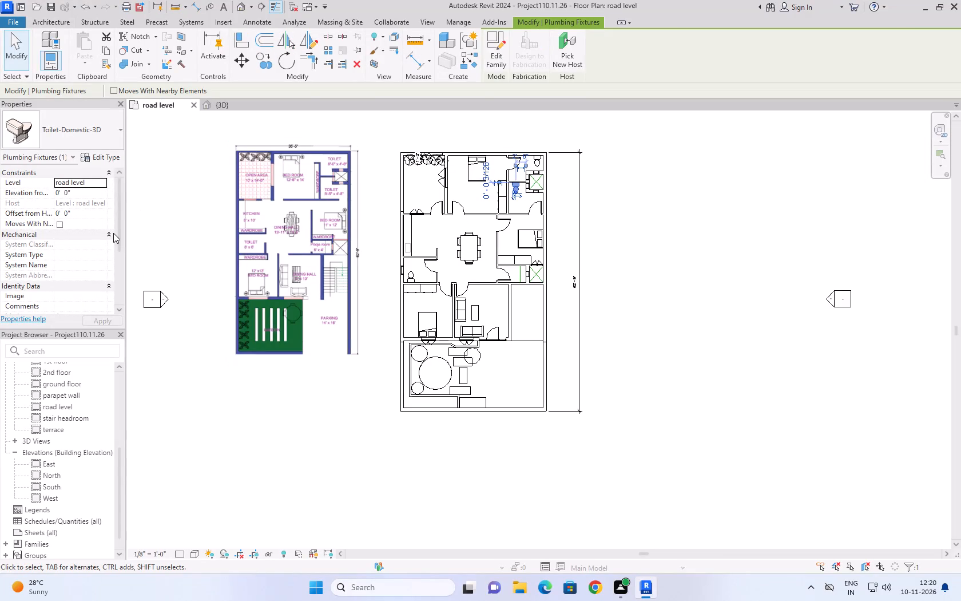
type("sa")
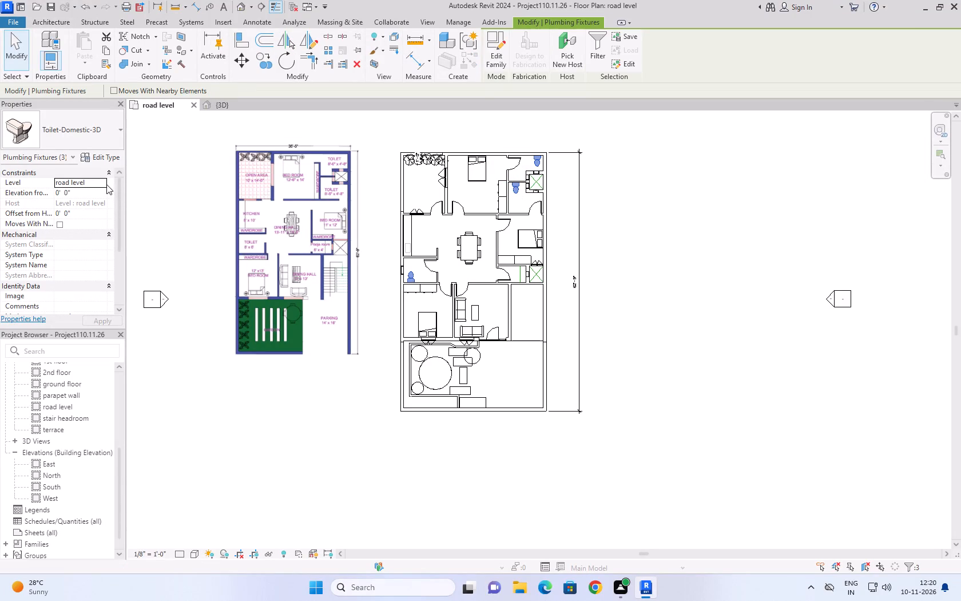
left_click(103, 184)
left_click(89, 201)
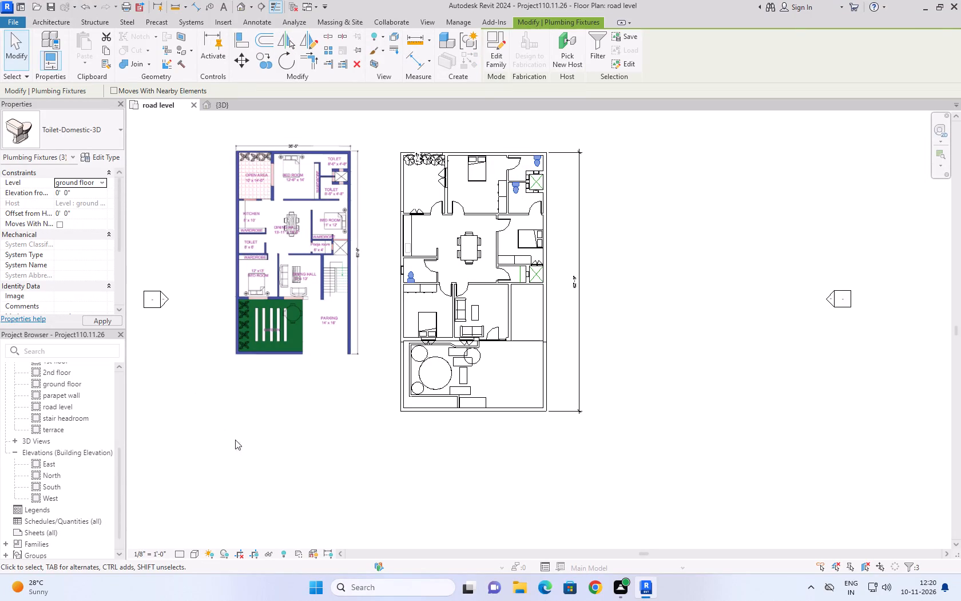
left_click(333, 460)
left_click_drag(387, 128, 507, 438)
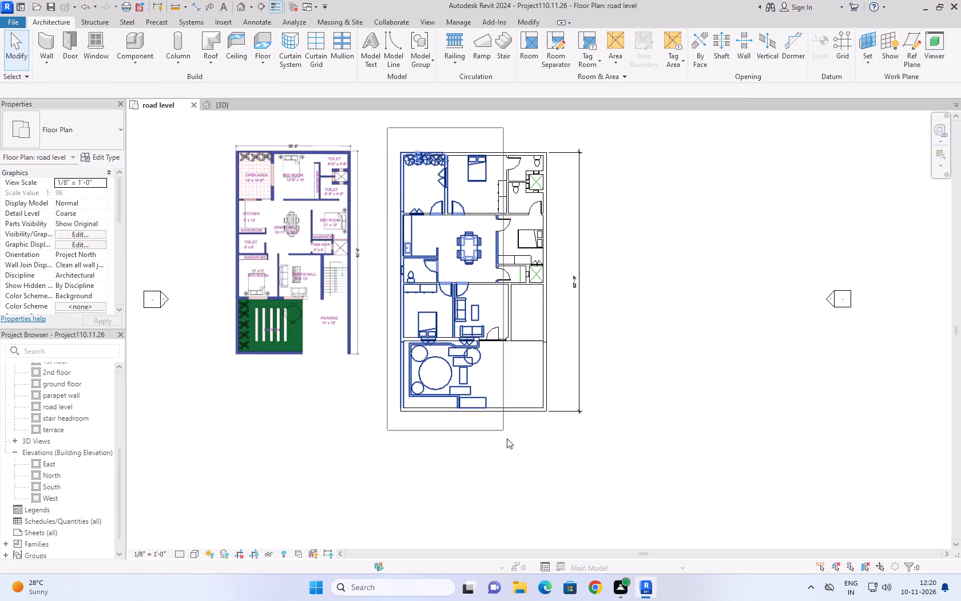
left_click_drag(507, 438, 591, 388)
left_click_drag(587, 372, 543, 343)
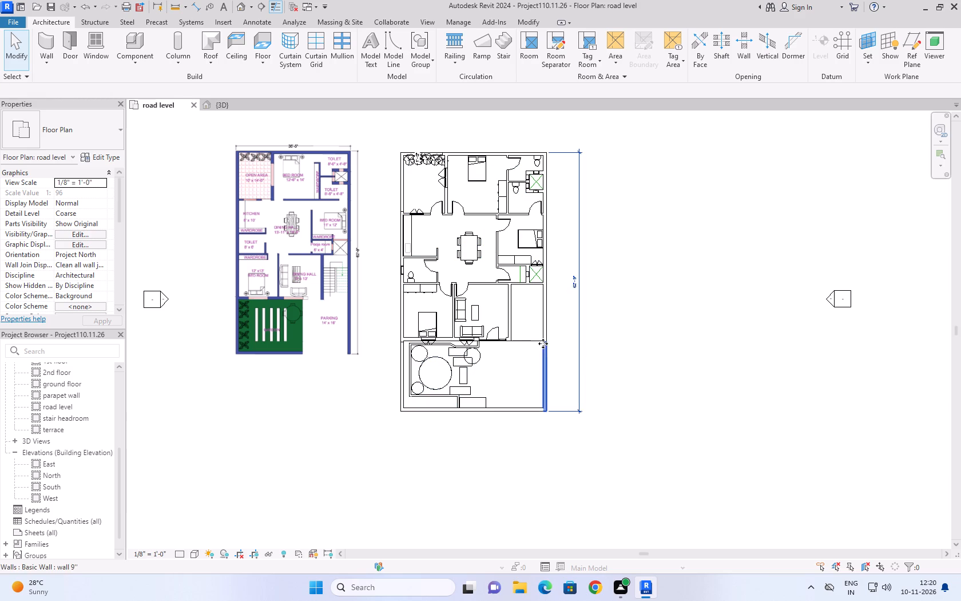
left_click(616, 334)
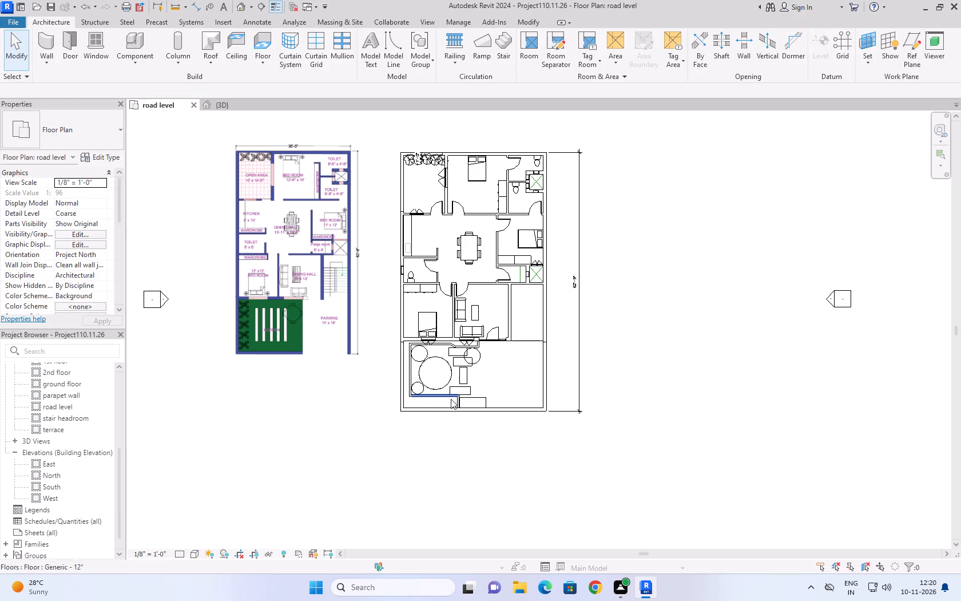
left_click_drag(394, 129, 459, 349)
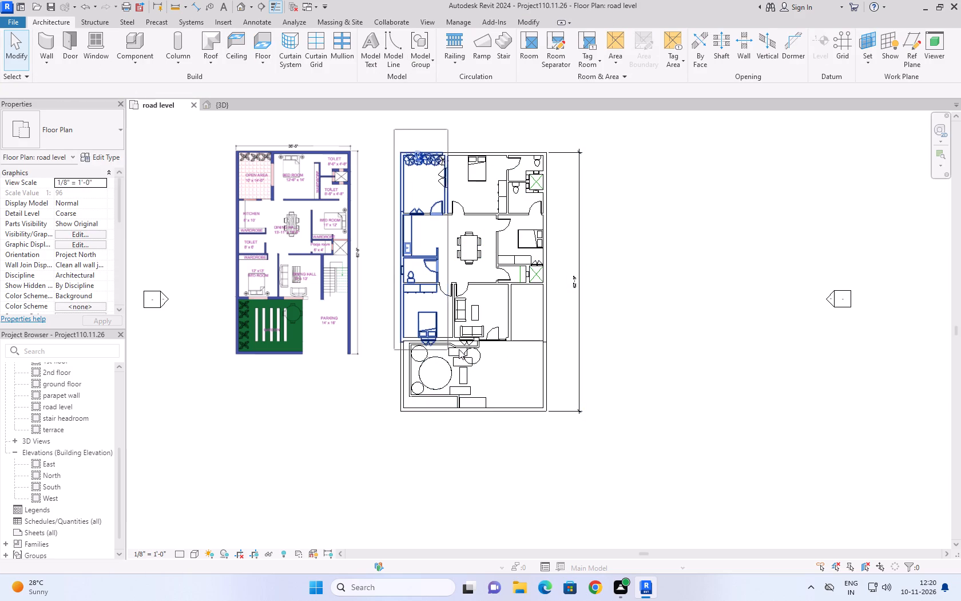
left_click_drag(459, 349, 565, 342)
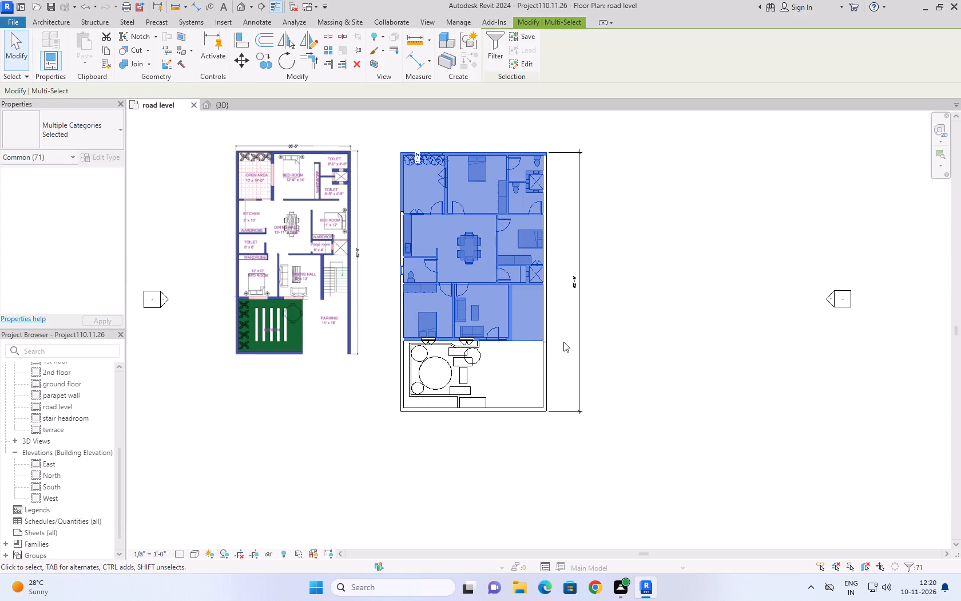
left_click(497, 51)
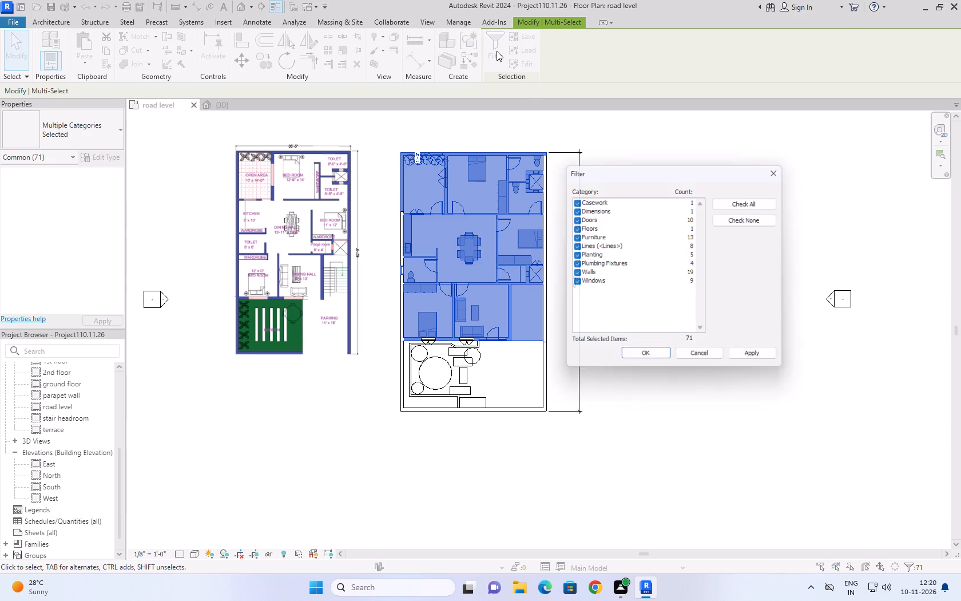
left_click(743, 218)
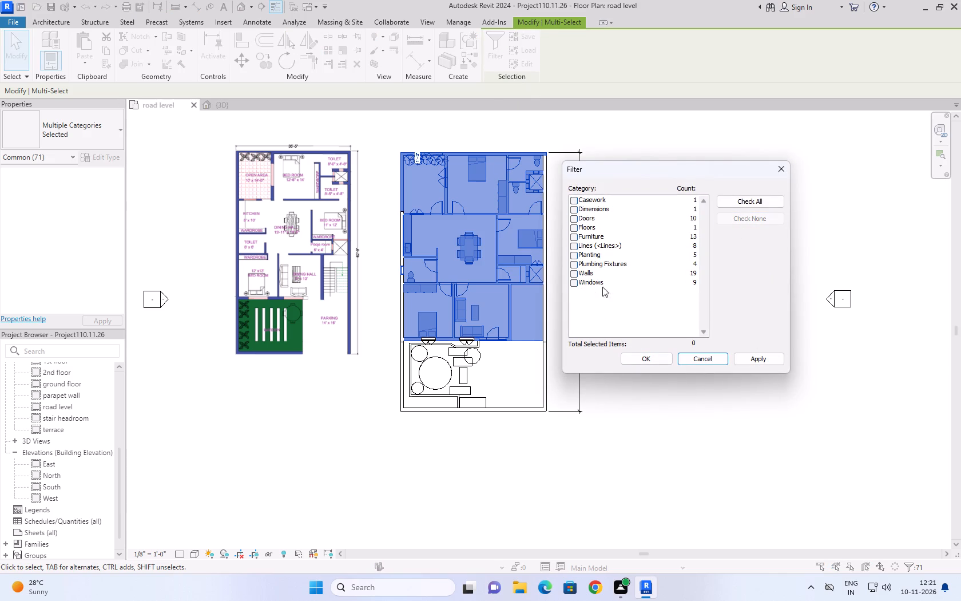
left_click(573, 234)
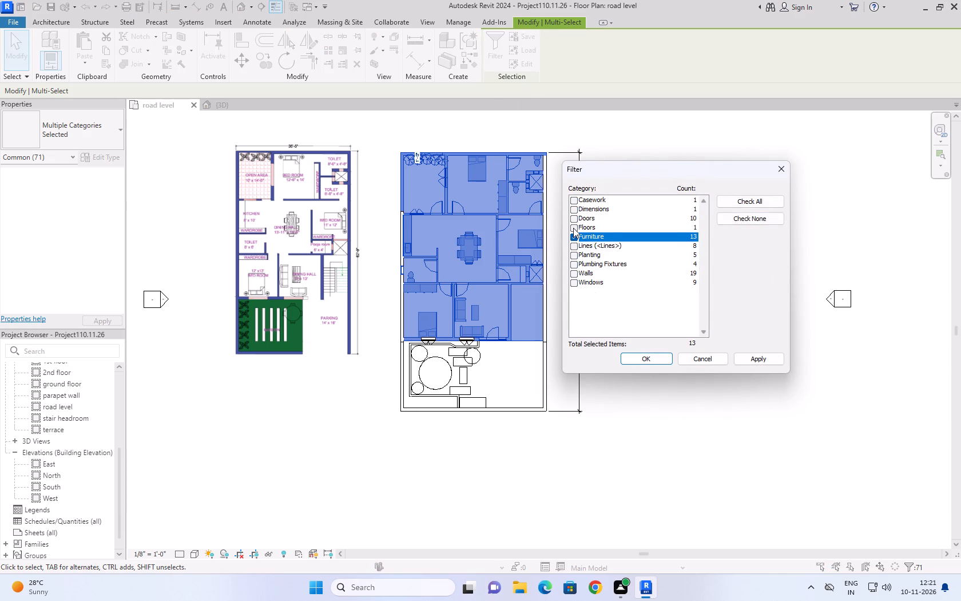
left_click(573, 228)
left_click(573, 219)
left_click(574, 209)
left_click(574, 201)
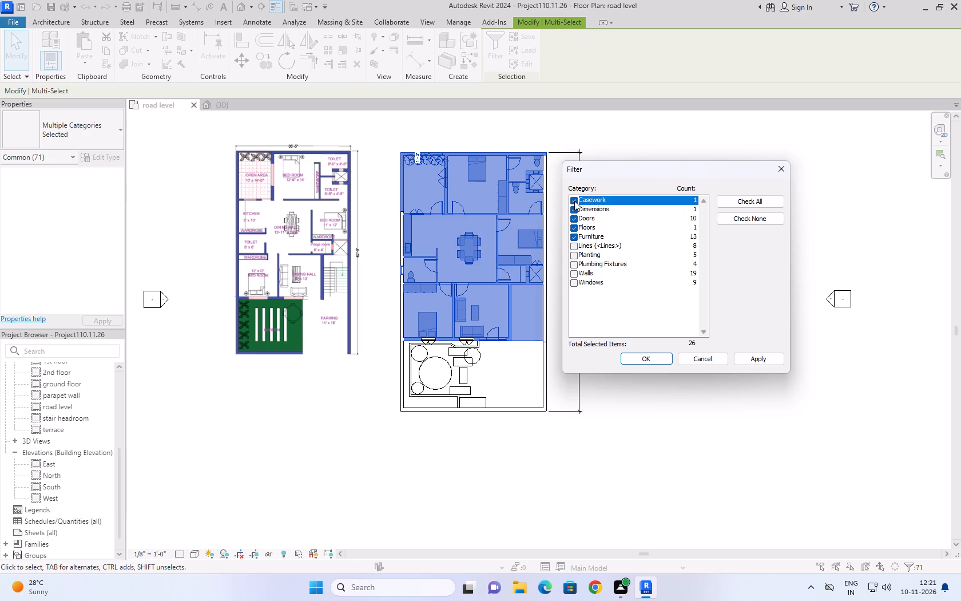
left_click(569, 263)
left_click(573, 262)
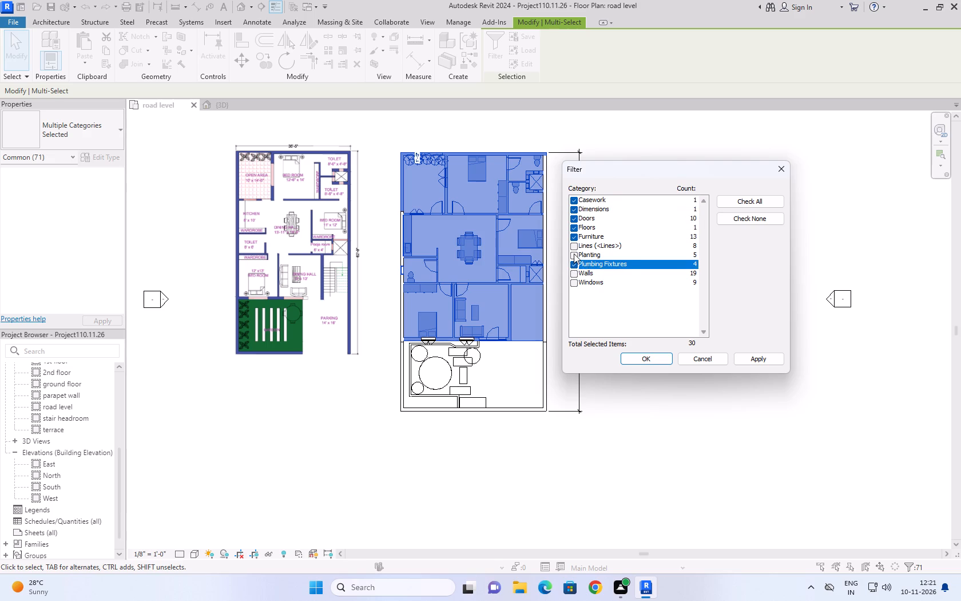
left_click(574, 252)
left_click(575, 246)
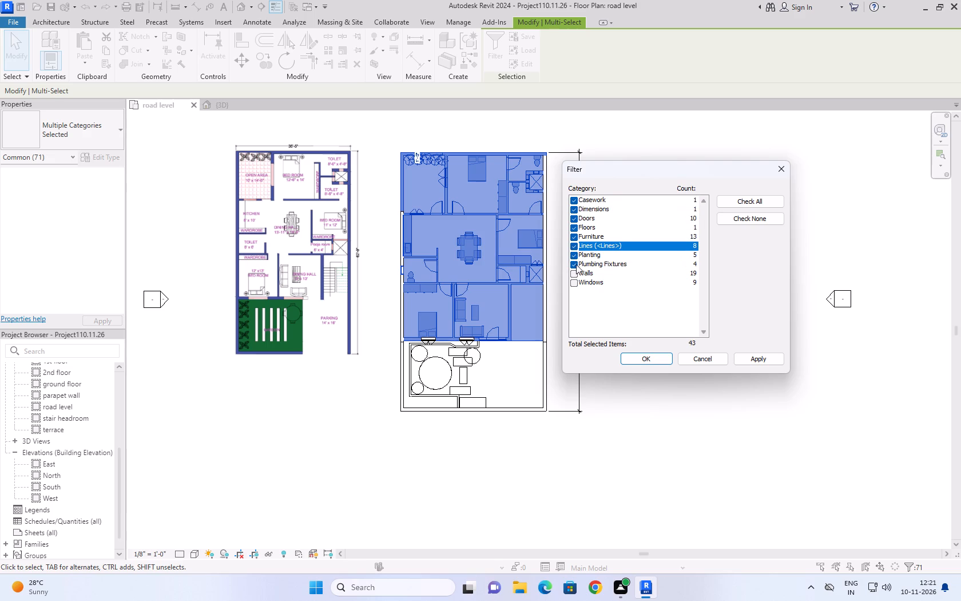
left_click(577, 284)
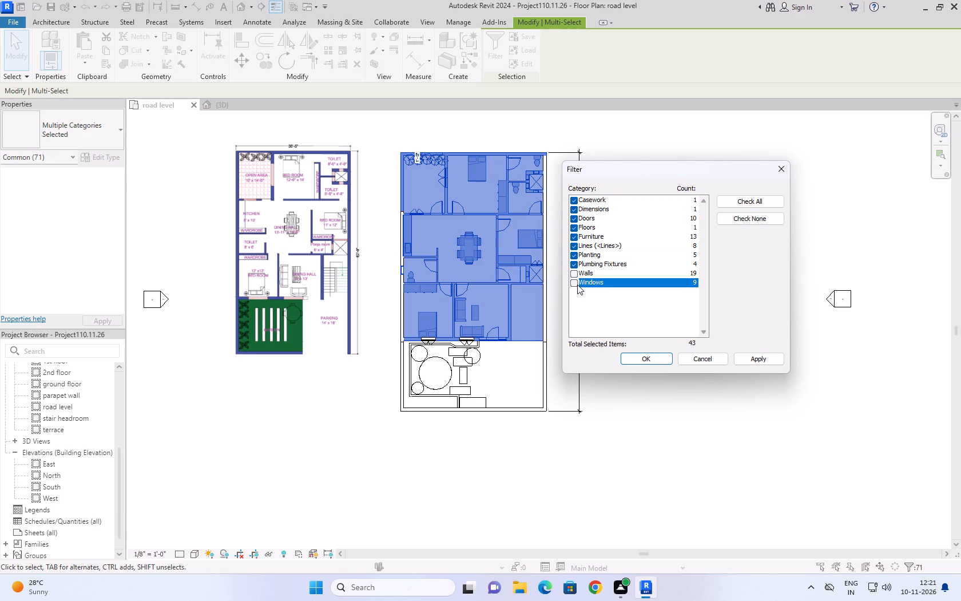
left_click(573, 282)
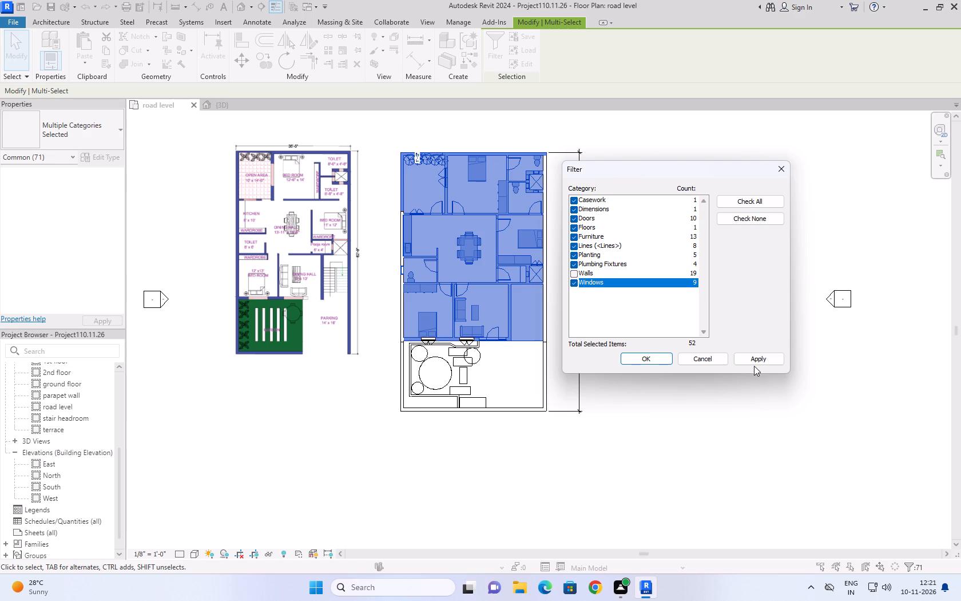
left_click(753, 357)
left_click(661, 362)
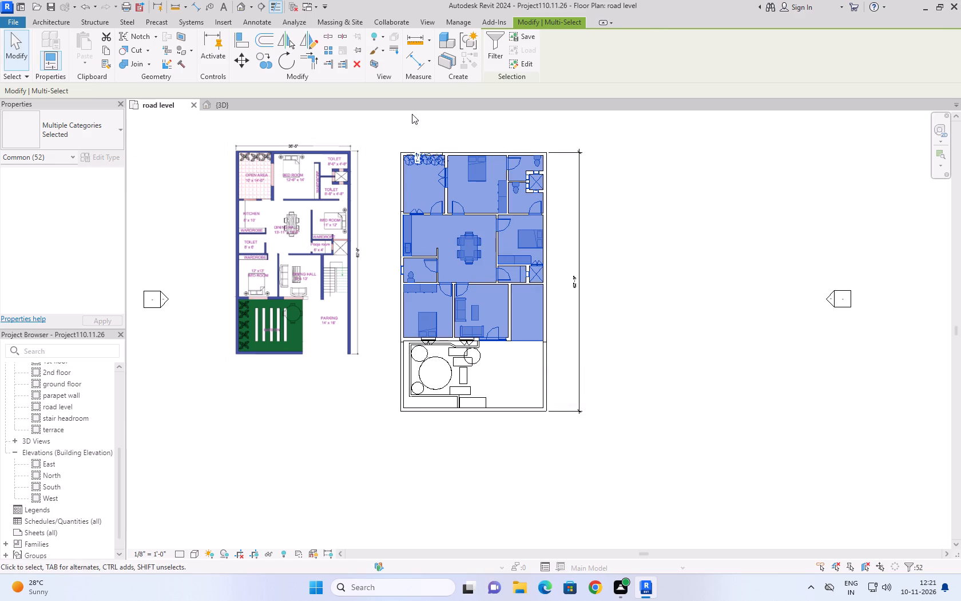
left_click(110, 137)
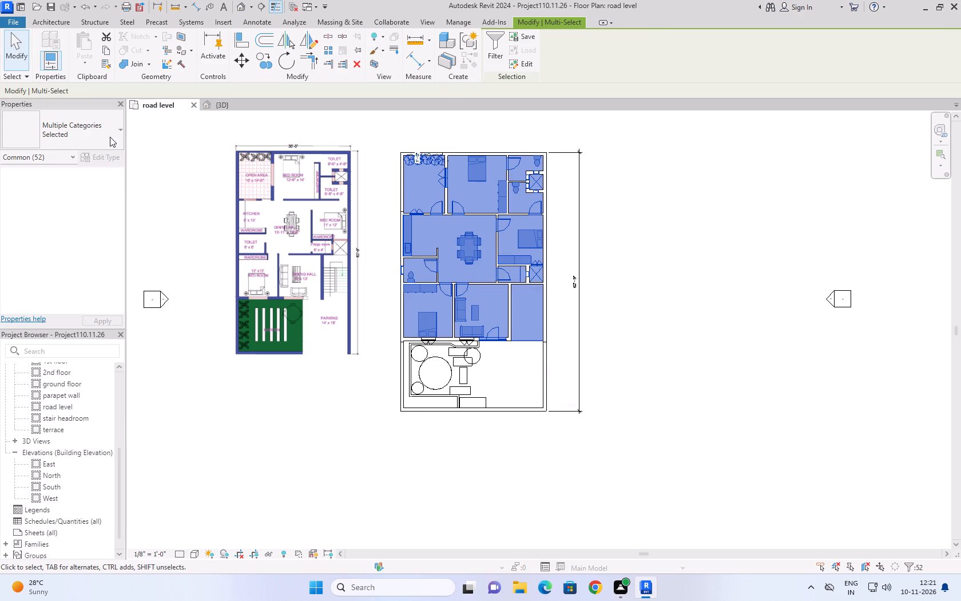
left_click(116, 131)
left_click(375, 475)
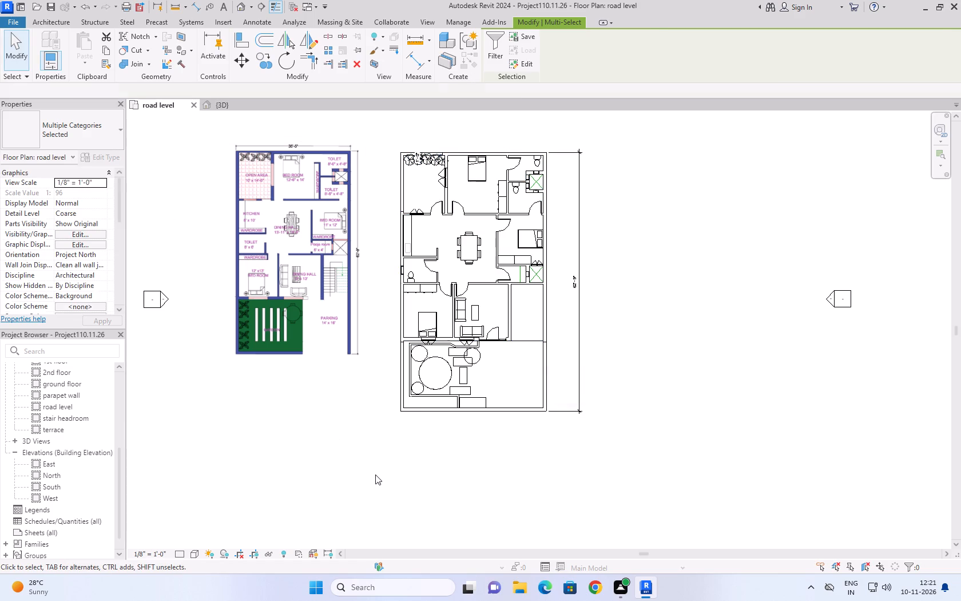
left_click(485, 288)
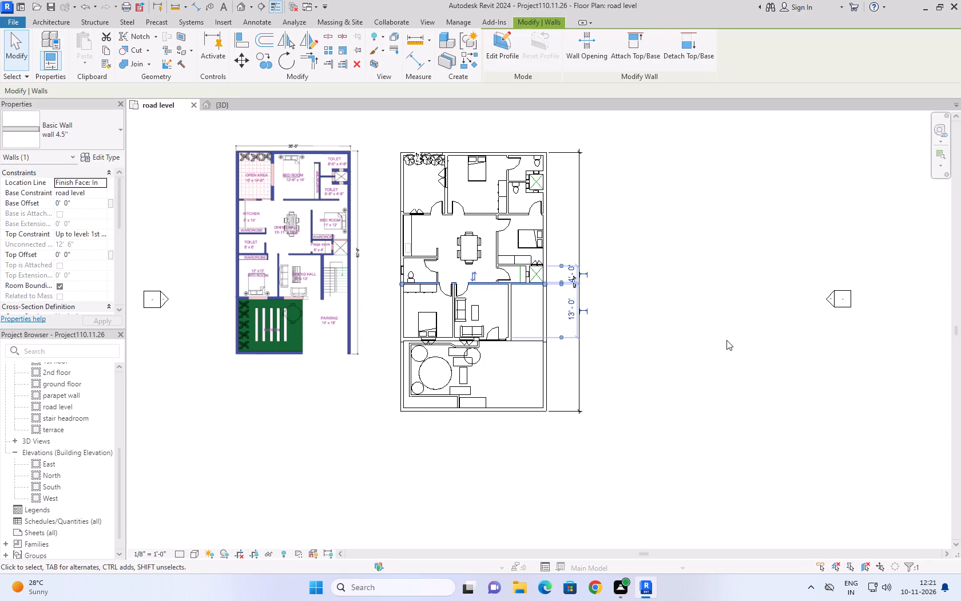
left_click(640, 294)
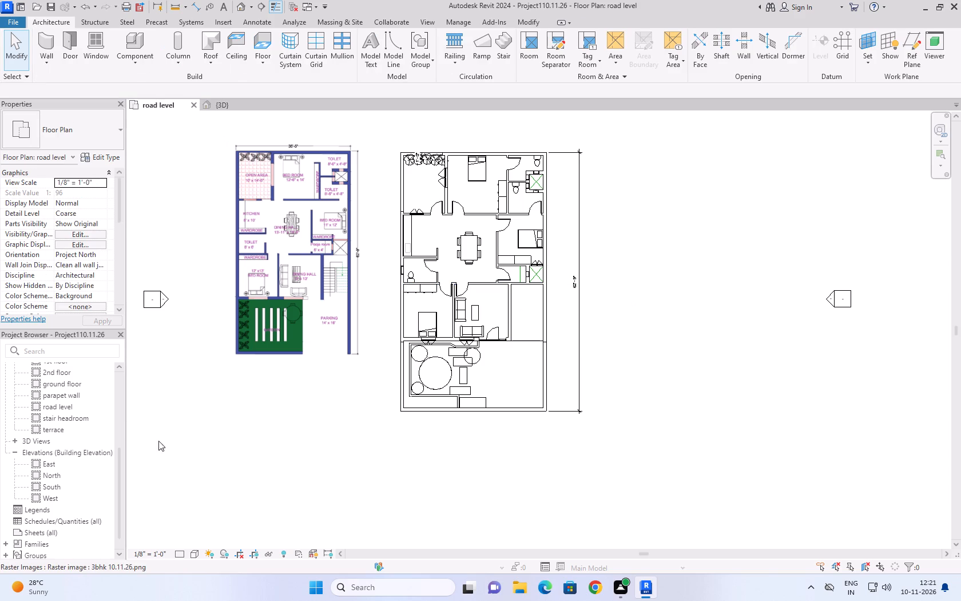
Open the ground floor reflected ceiling plan to check the house layout on that level.
double_click(56, 386)
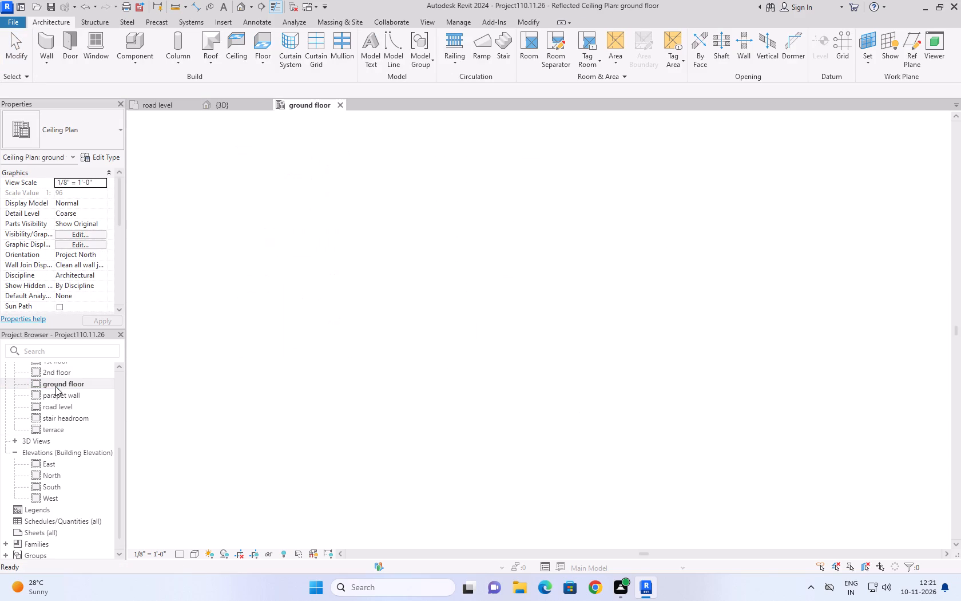
left_click(559, 330)
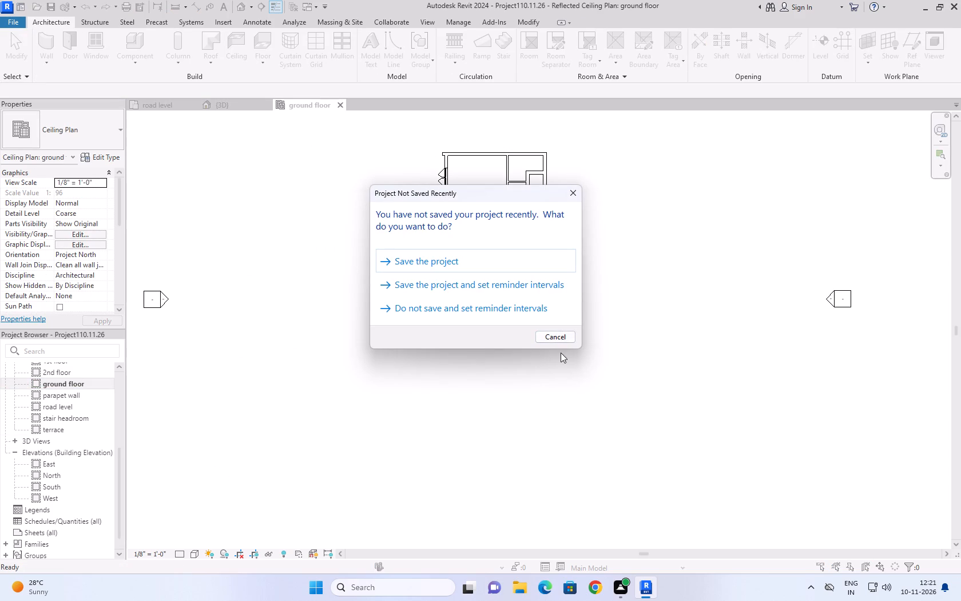
left_click(561, 337)
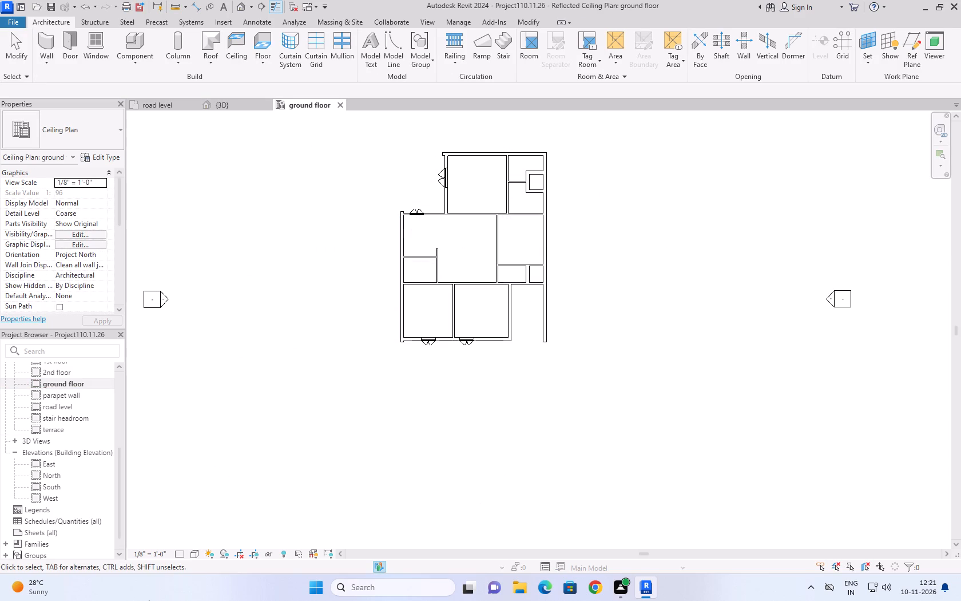
In the road level plan, set the level of the 900 x 2100 Aluprof entrance door in the front wall to ground floor.
left_click(162, 101)
left_click(501, 342)
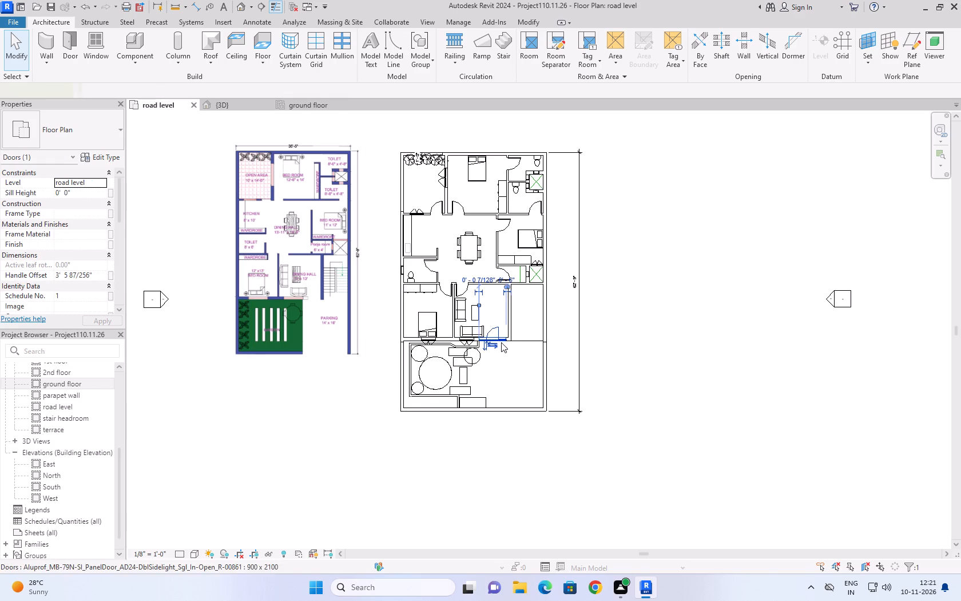
left_click(101, 182)
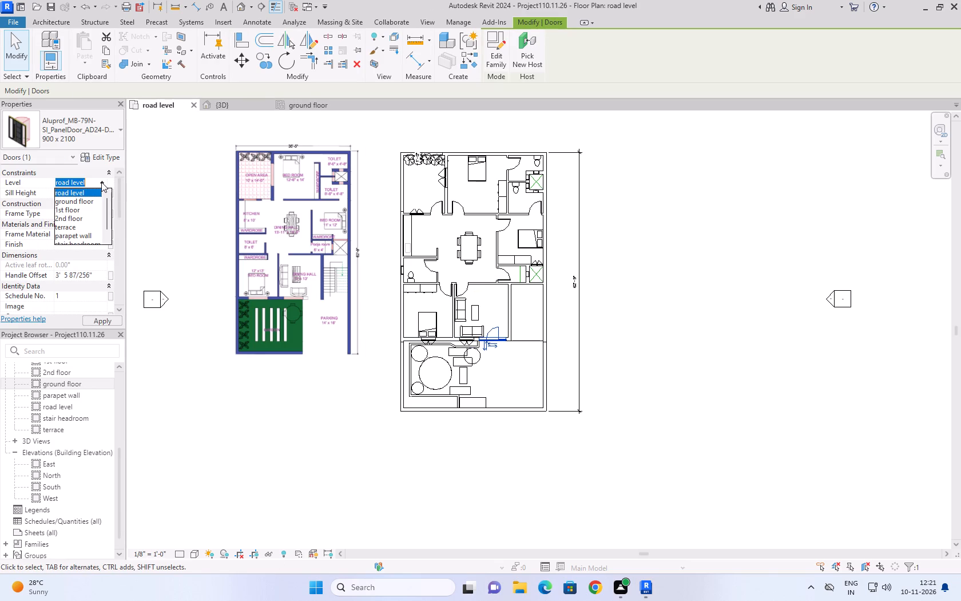
left_click(77, 199)
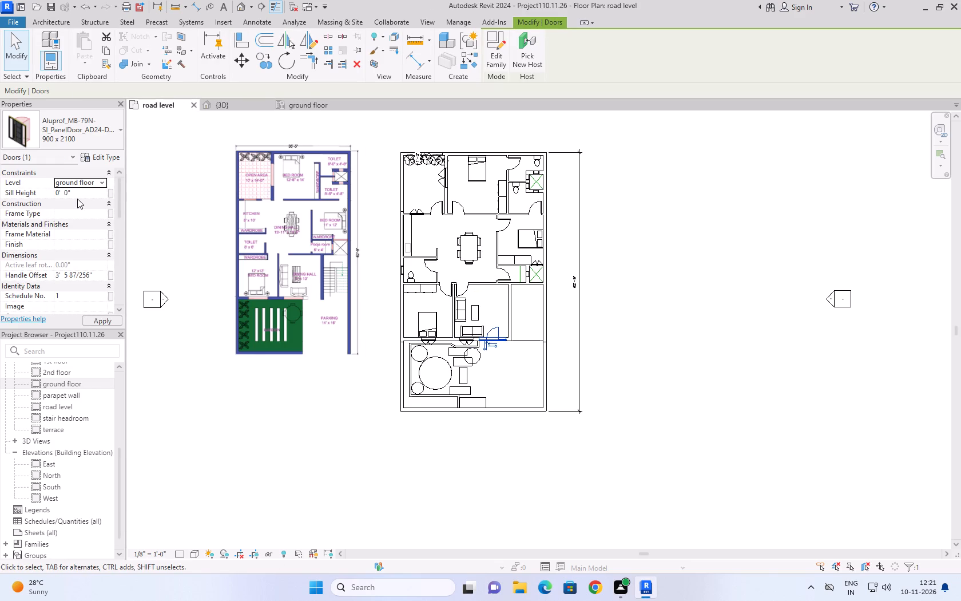
left_click(319, 112)
Check the front wall in the ground floor ceiling plan and the entrance door's level setting in the road level plan.
left_click(319, 108)
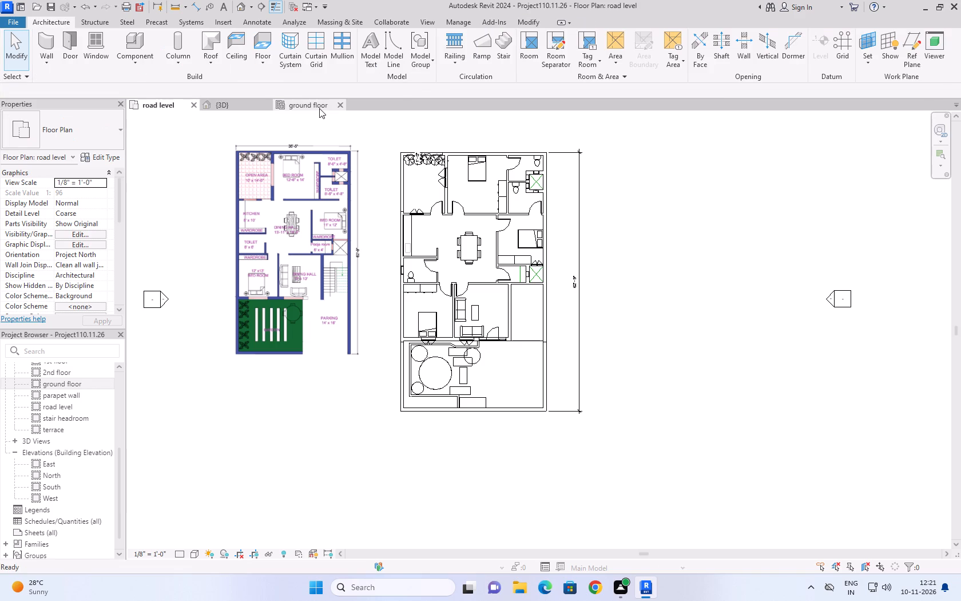
left_click(446, 381)
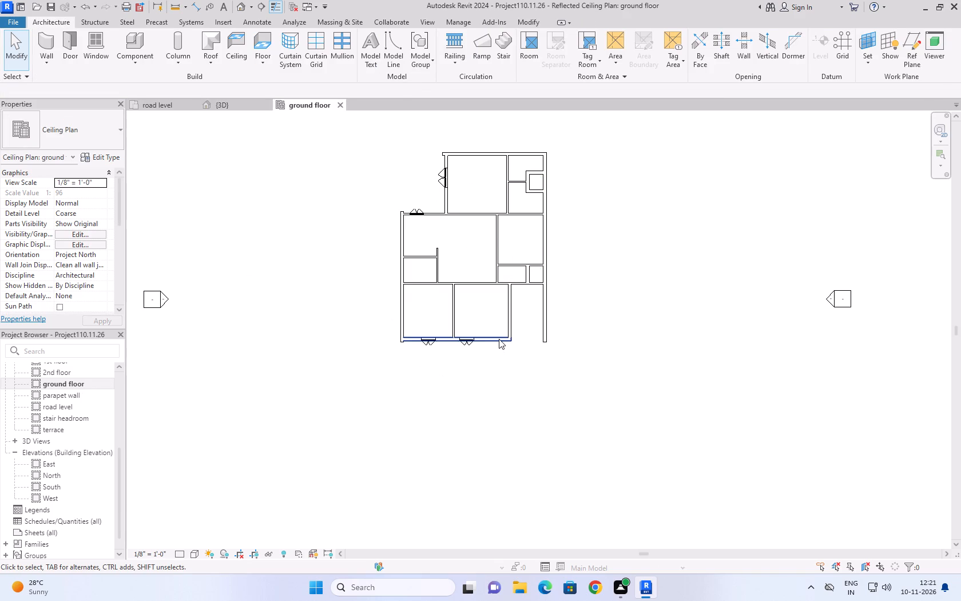
left_click(499, 339)
left_click(495, 405)
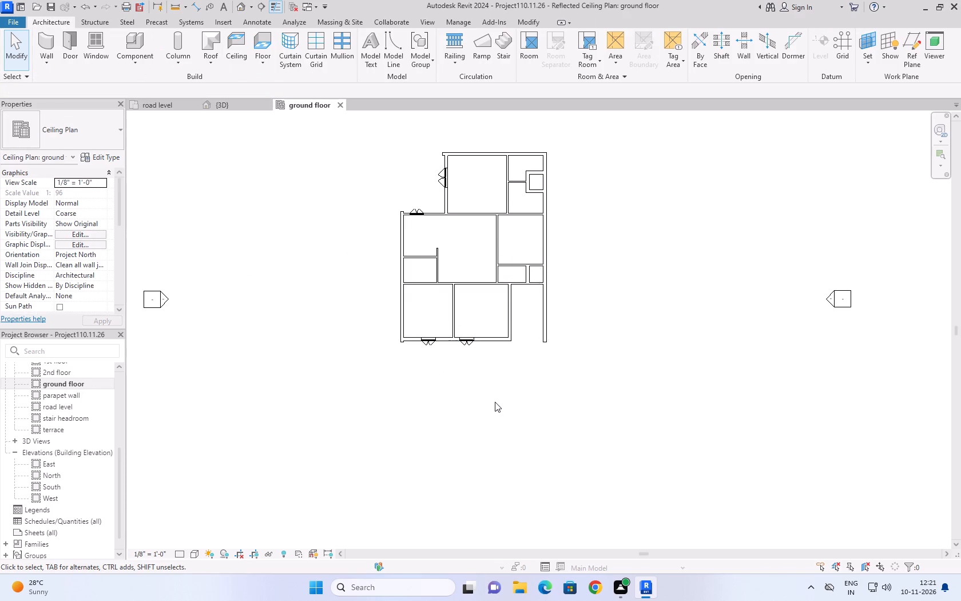
left_click(185, 106)
left_click(481, 341)
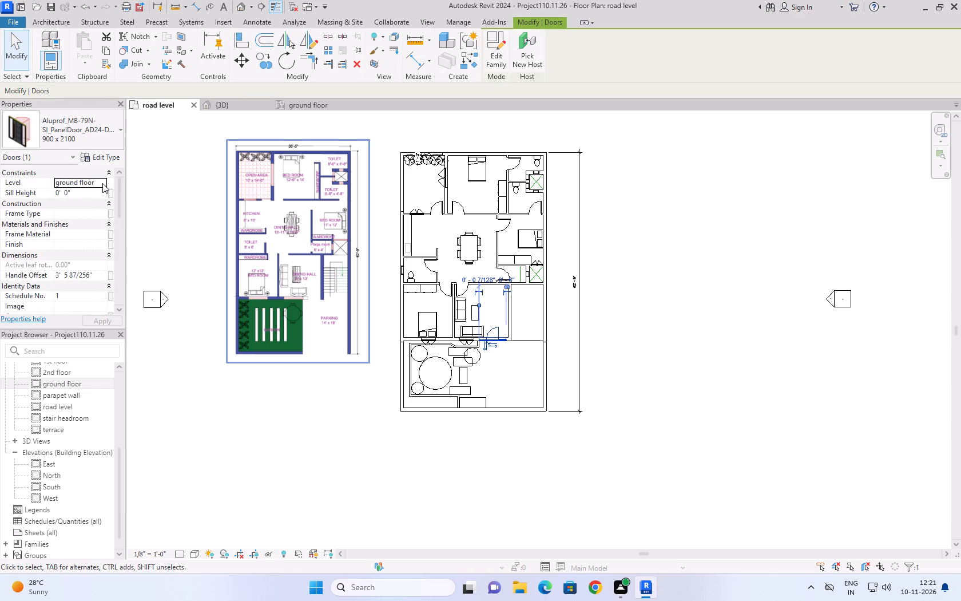
left_click(224, 439)
In the 3D view, set the level of the house's 6" slab floor to ground floor.
left_click(219, 100)
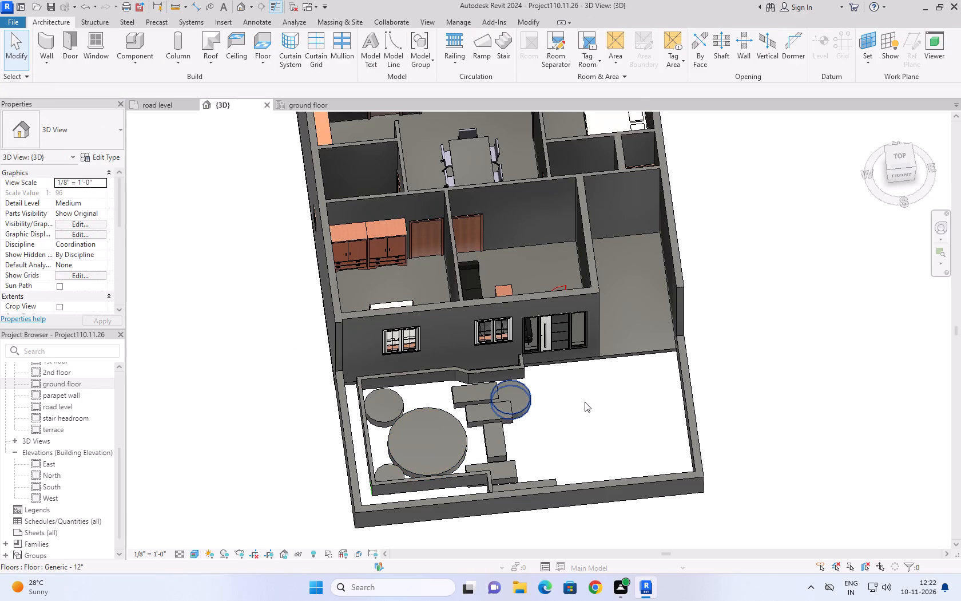
scroll(585, 402, "up", 5)
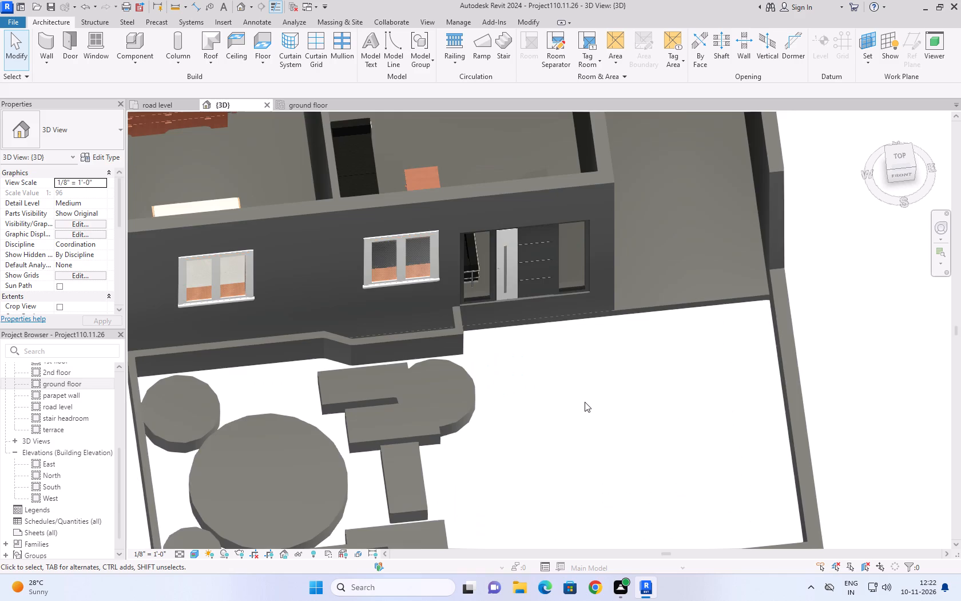
scroll(585, 402, "down", 4)
left_click(642, 343)
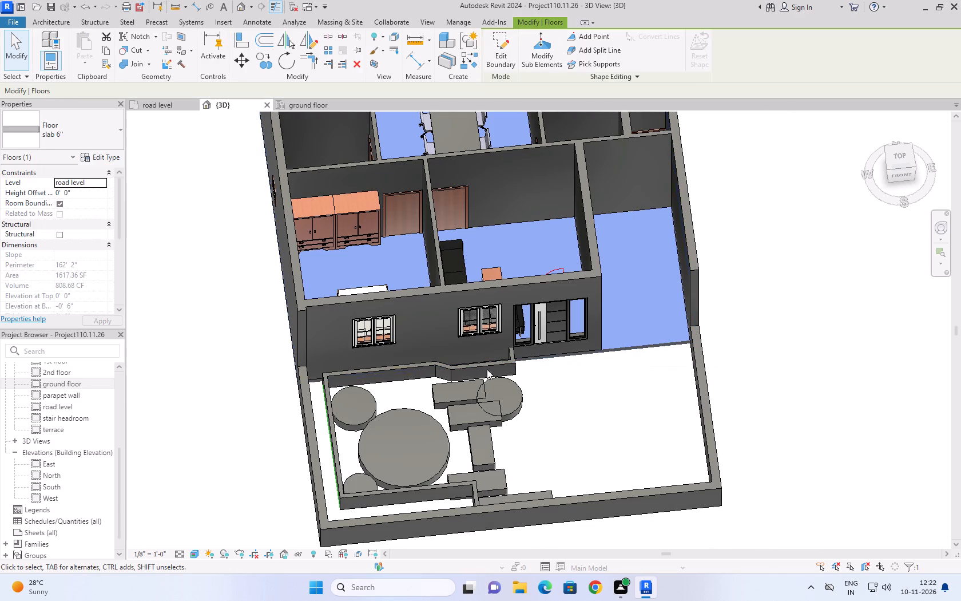
left_click(102, 180)
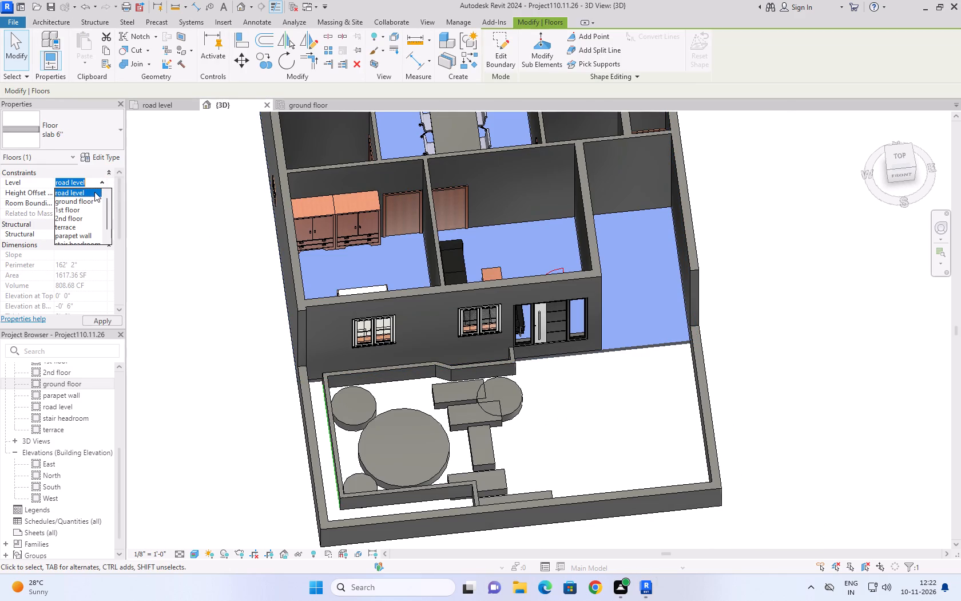
left_click(92, 198)
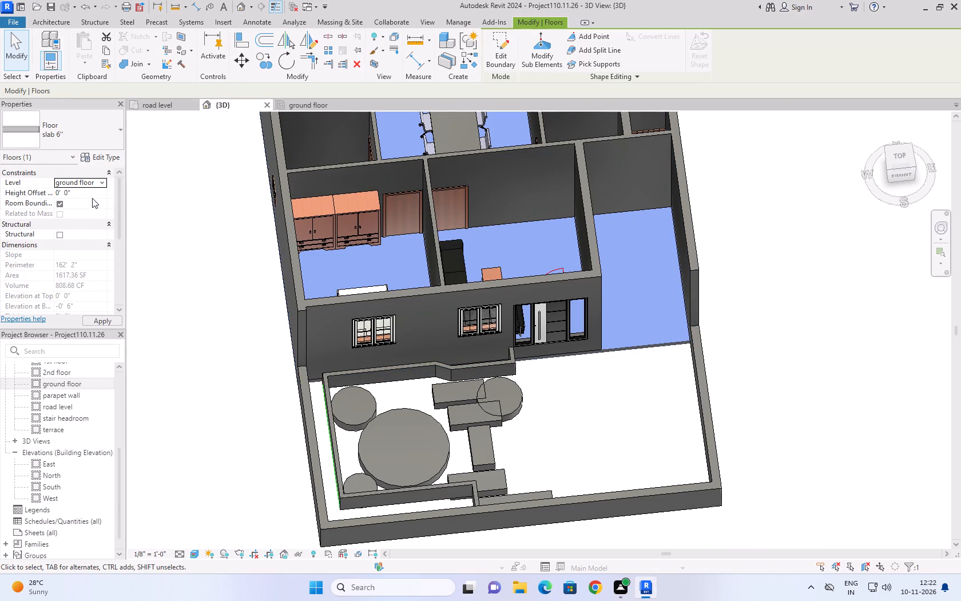
left_click(105, 321)
left_click(808, 392)
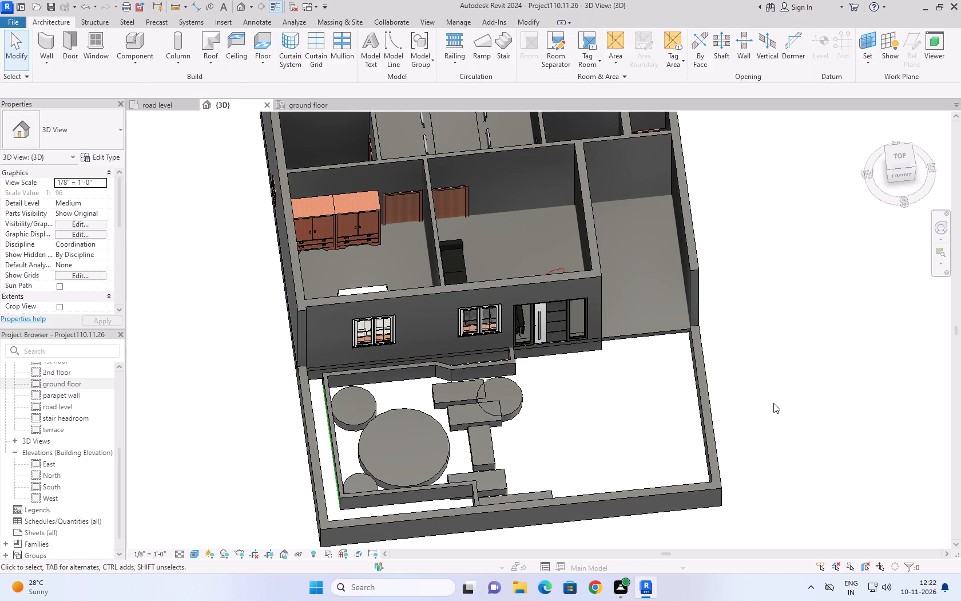
Examine the entrance, slab and rooms of the house from the front-right corner in 3D.
scroll(591, 376, "up", 6)
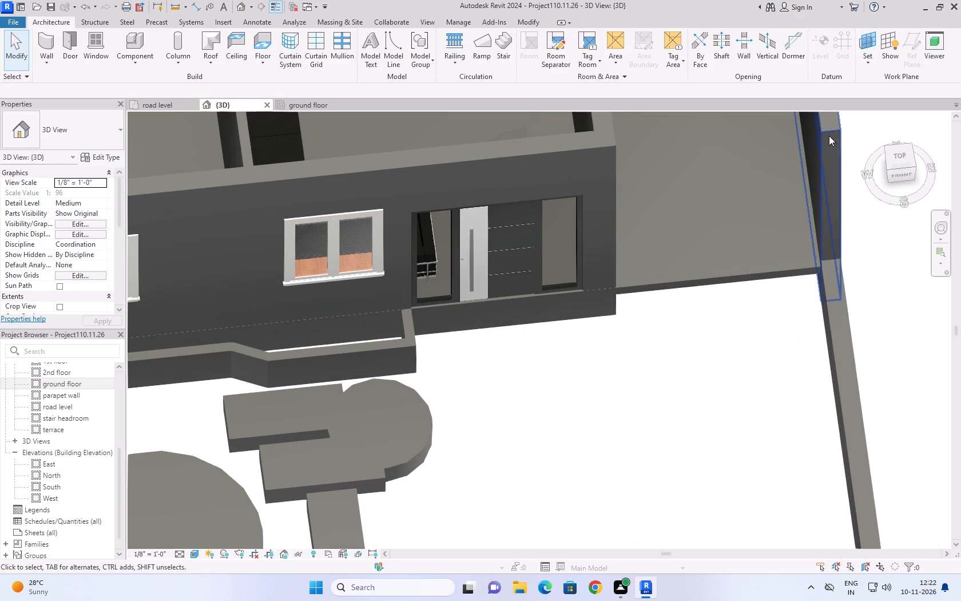
left_click(872, 120)
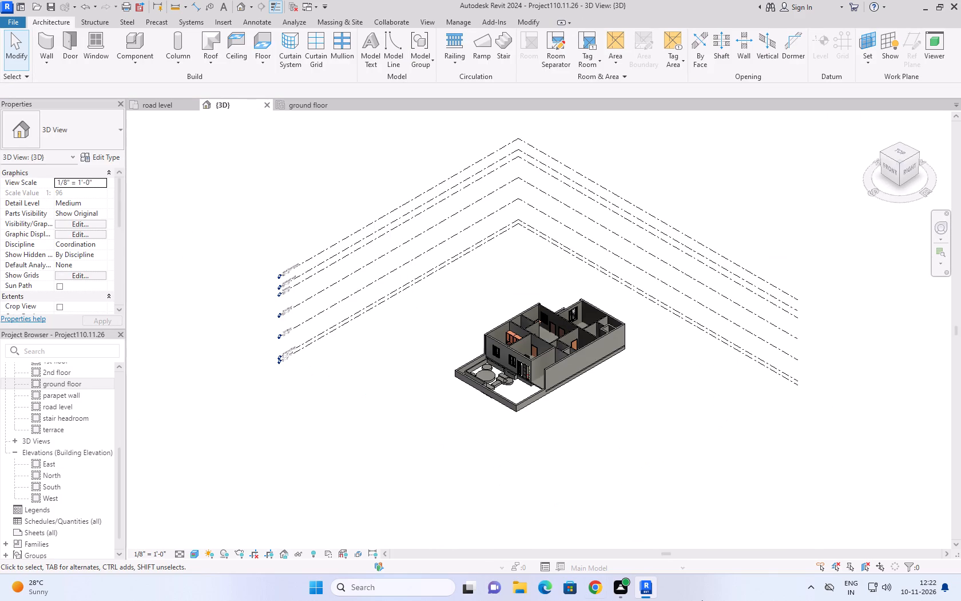
scroll(510, 358, "up", 9)
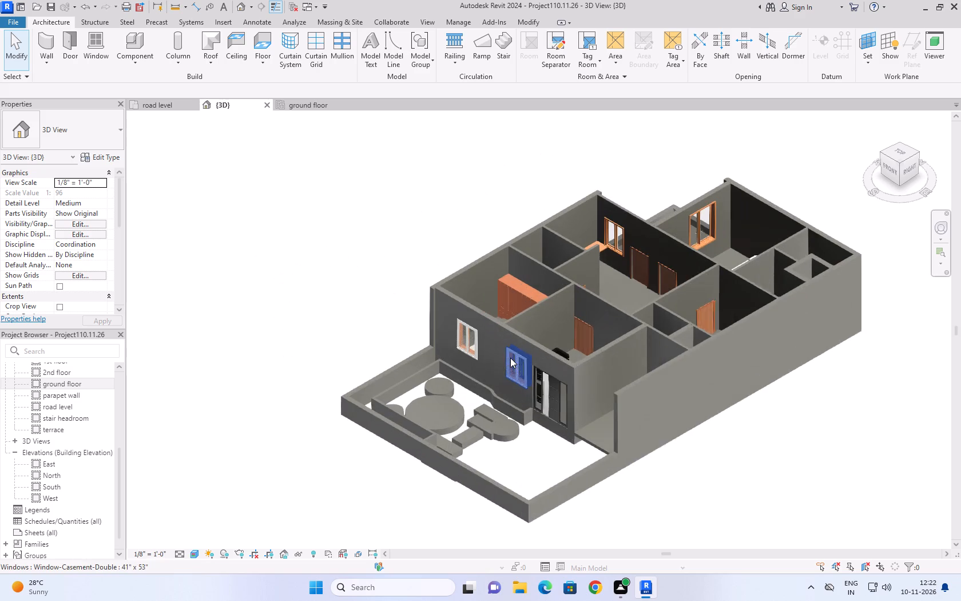
Examine the front garden, entrance and parking area of the house in the 3D view from the front and from above.
scroll(573, 496, "up", 9)
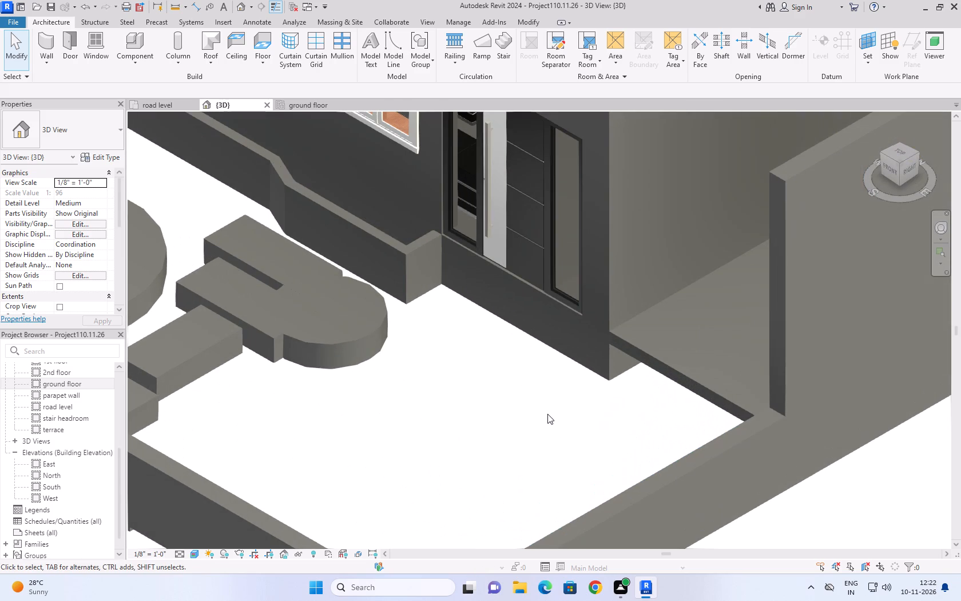
scroll(547, 409, "down", 4)
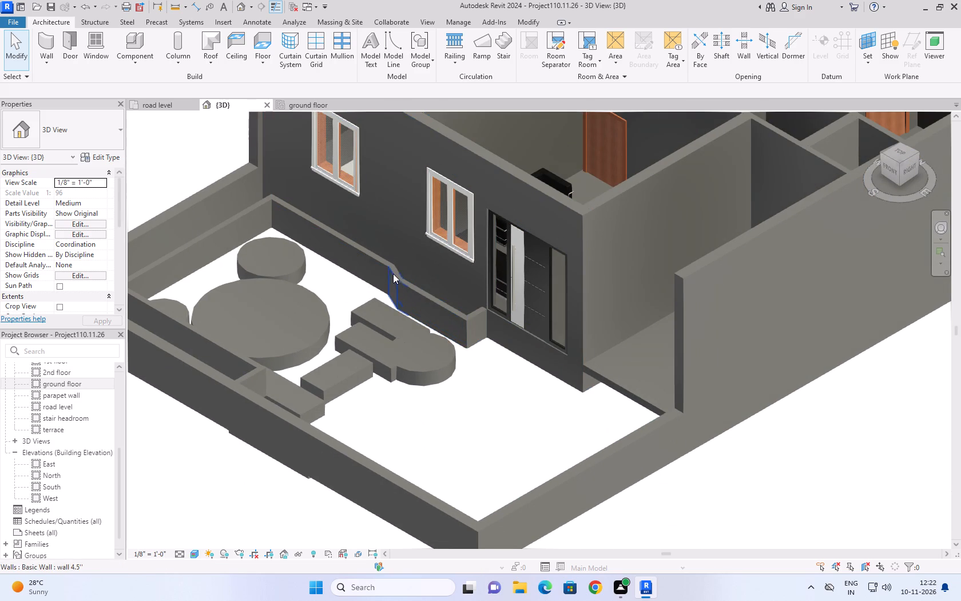
scroll(364, 284, "down", 5)
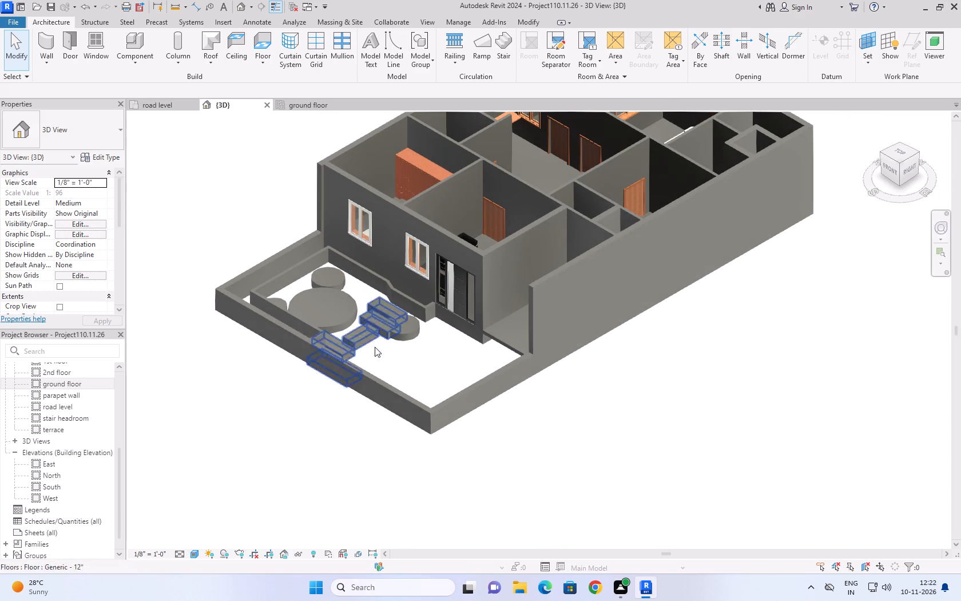
middle_click_drag(701, 388, 703, 401, "shift")
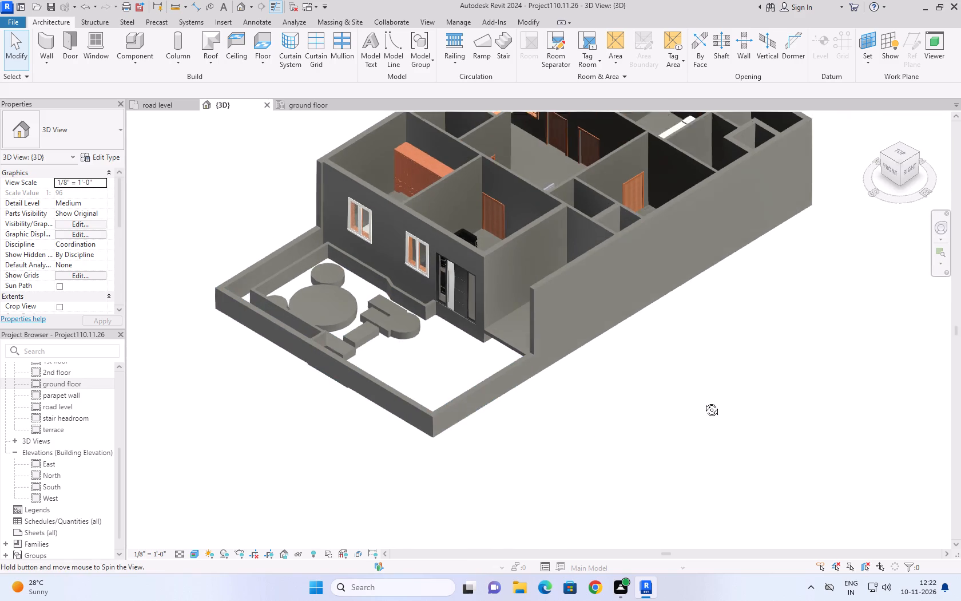
middle_click_drag(703, 401, 725, 543, "shift")
middle_click_drag(656, 432, 697, 453, "shift")
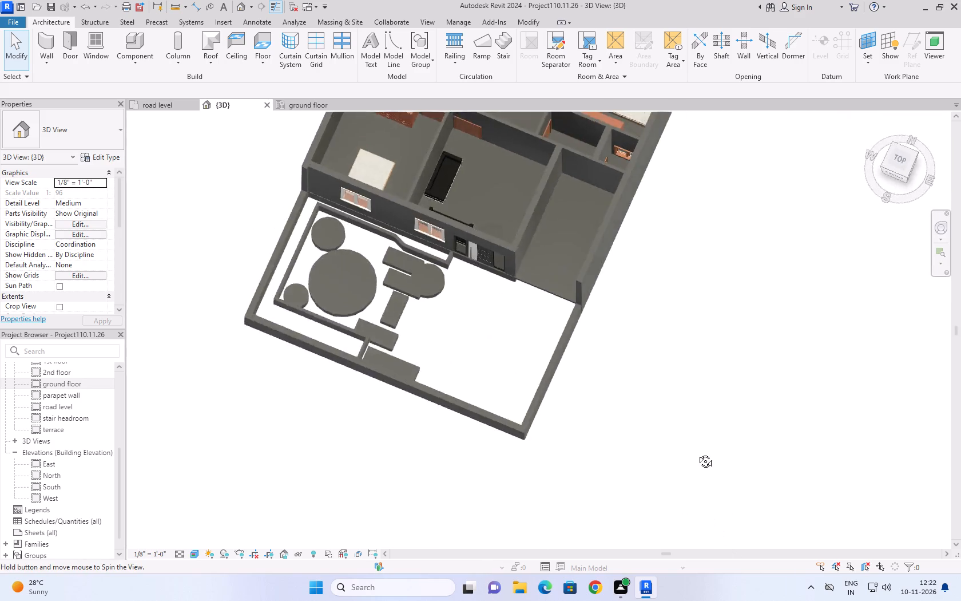
middle_click_drag(697, 453, 840, 503, "shift")
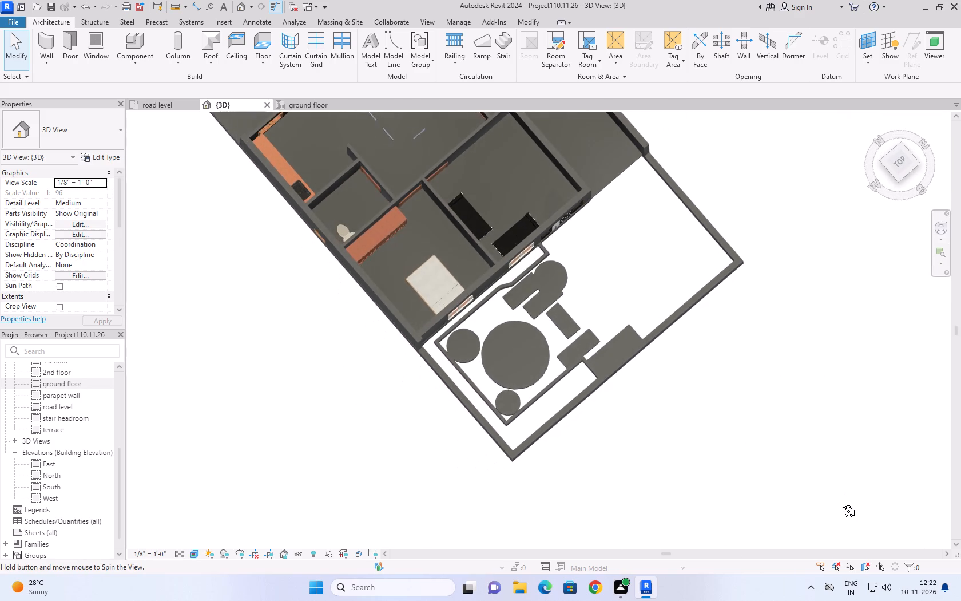
middle_click_drag(840, 503, 696, 469, "shift")
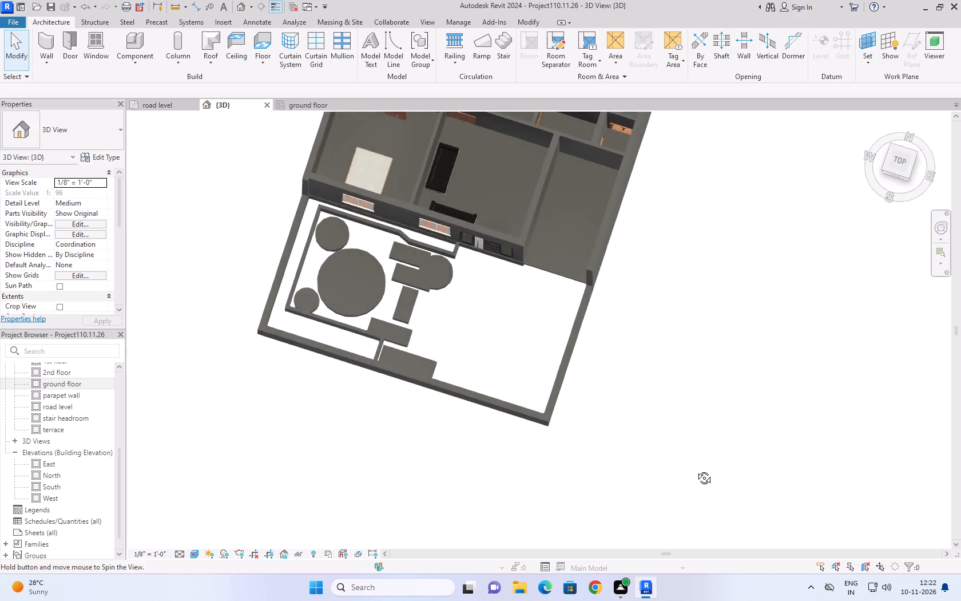
middle_click_drag(696, 469, 716, 378, "shift")
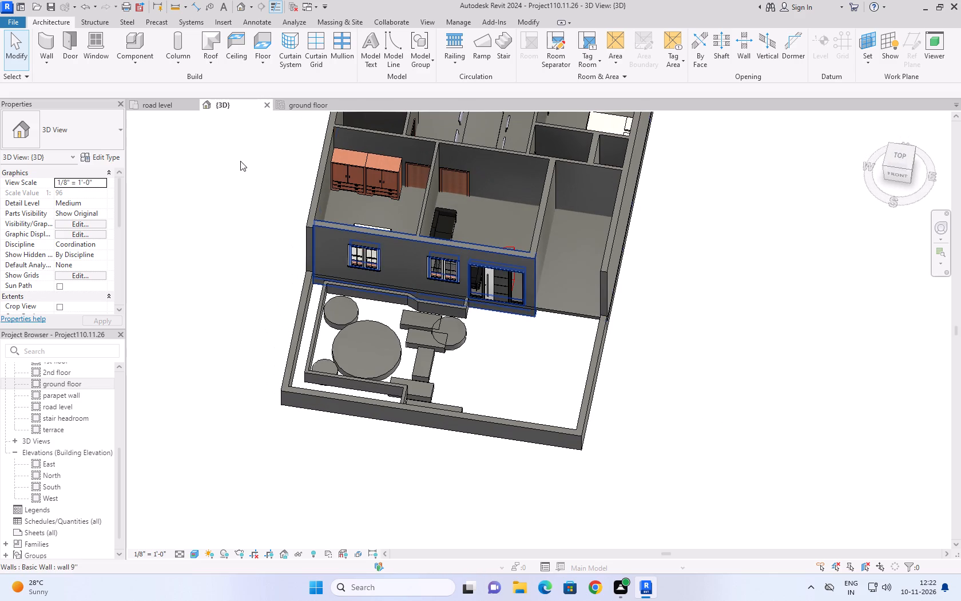
In the road level plan, compare the garden, parking and room layout of the modelled house with the reference floor plan image.
left_click(158, 108)
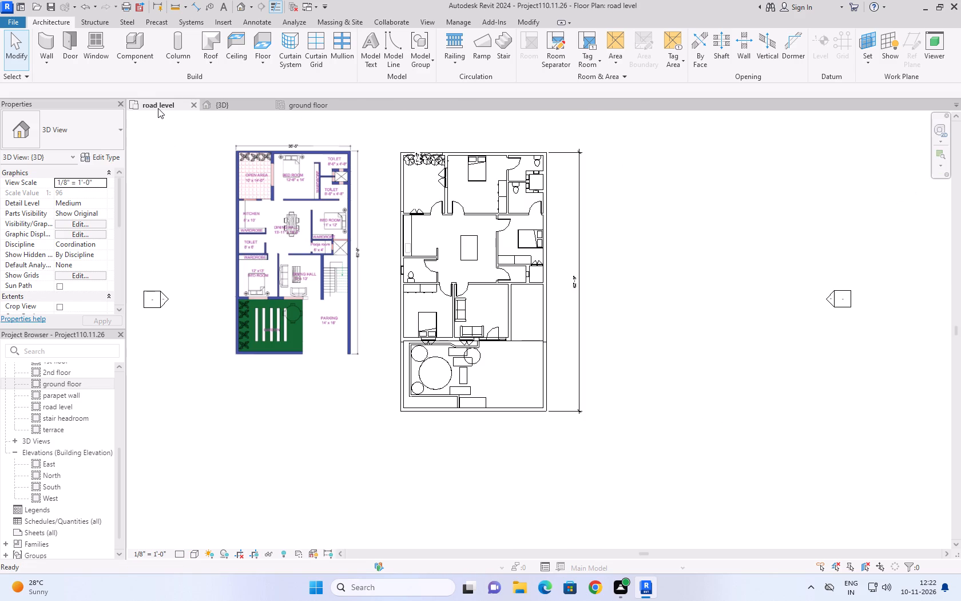
left_click(317, 418)
scroll(236, 318, "up", 5)
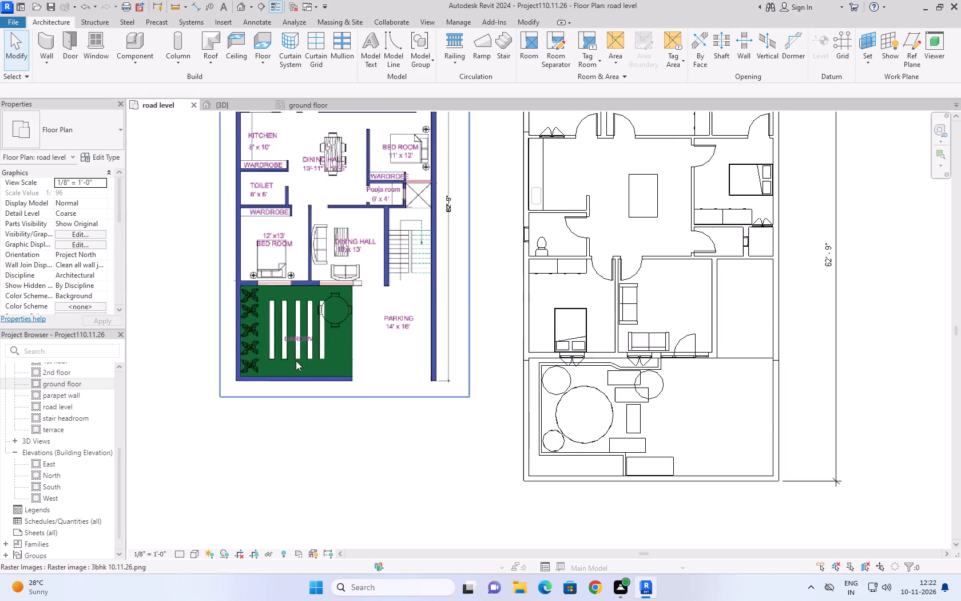
scroll(296, 361, "up", 3)
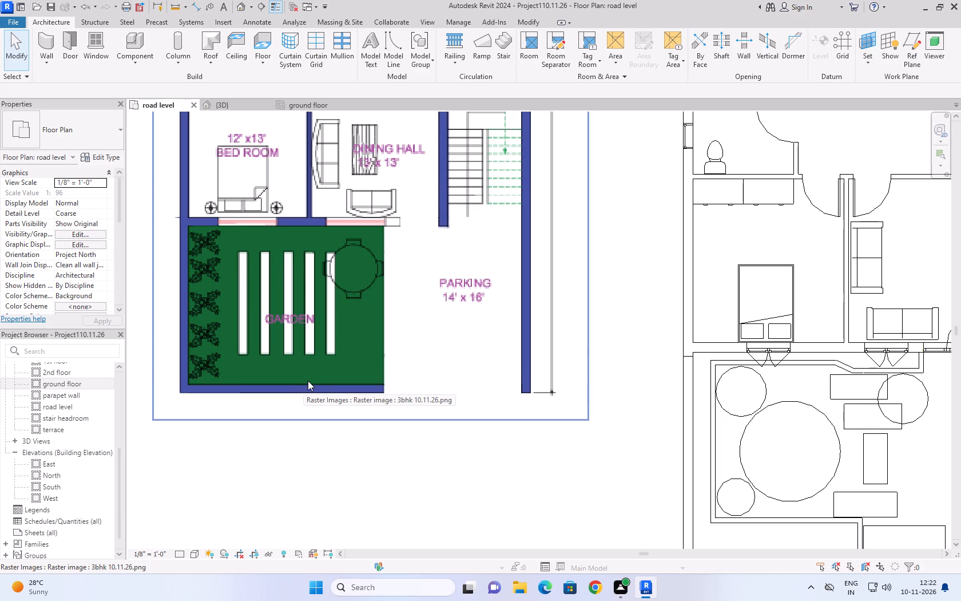
scroll(308, 381, "down", 4)
scroll(680, 466, "up", 2)
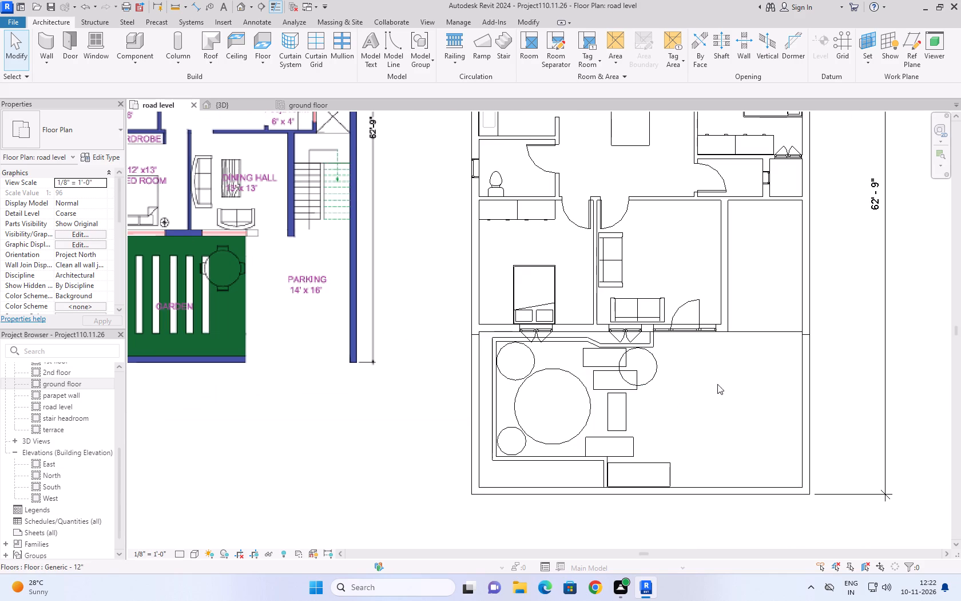
scroll(709, 424, "down", 3)
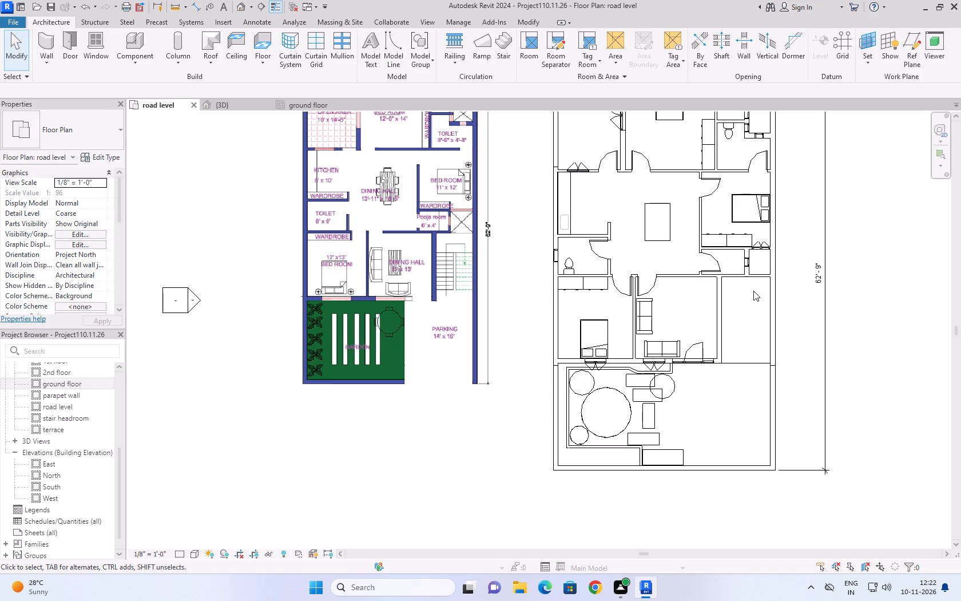
middle_click_drag(744, 345, 684, 416)
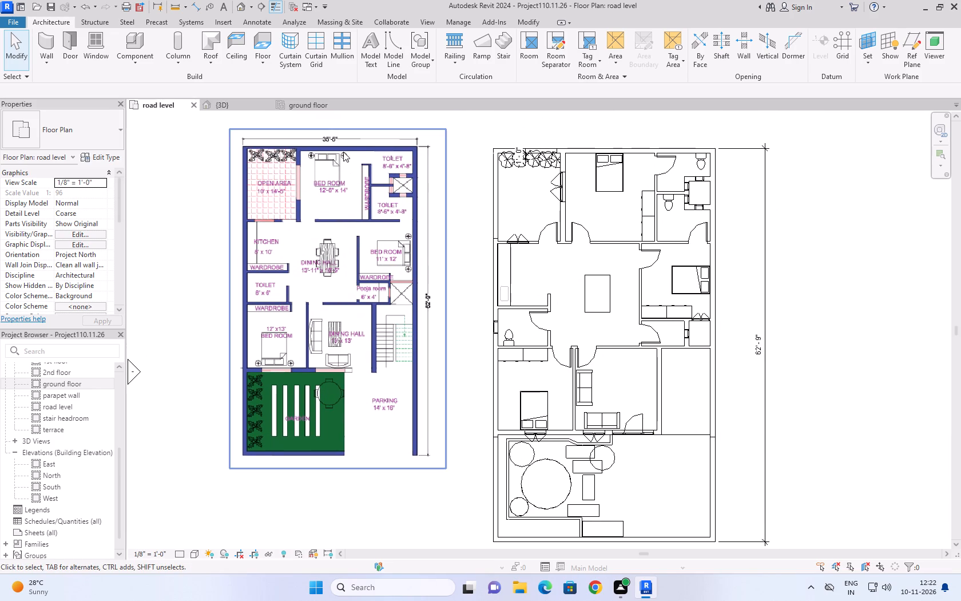
Set the visual style of the ground floor ceiling plan to Realistic.
left_click(313, 96)
left_click(313, 101)
left_click(584, 400)
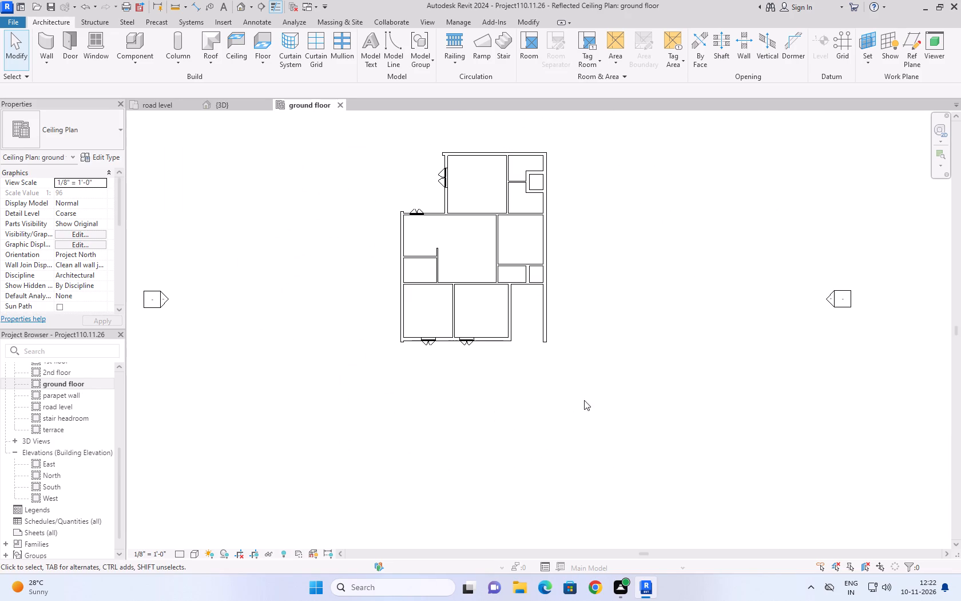
left_click(505, 375)
left_click(197, 552)
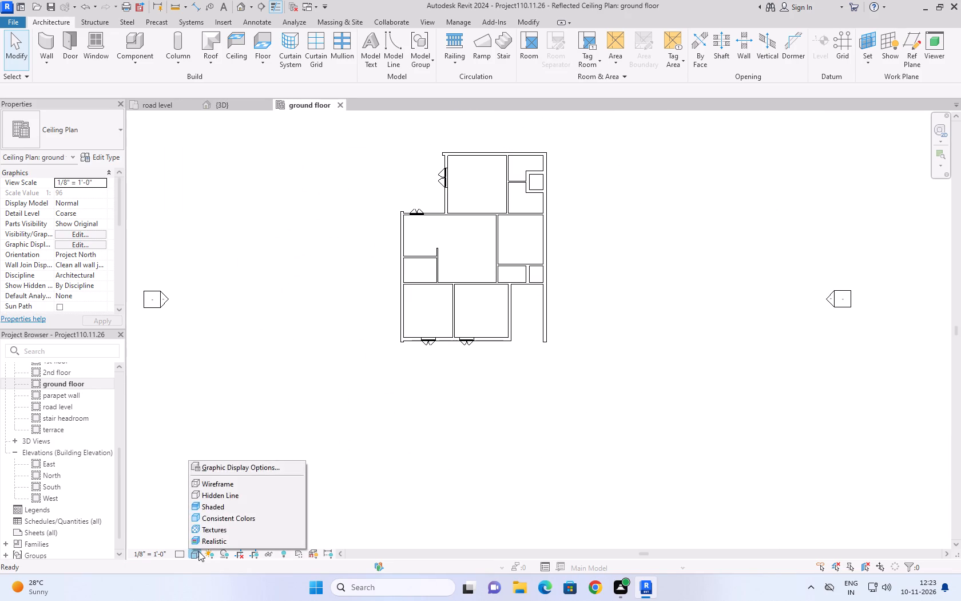
left_click(200, 550)
left_click(202, 540)
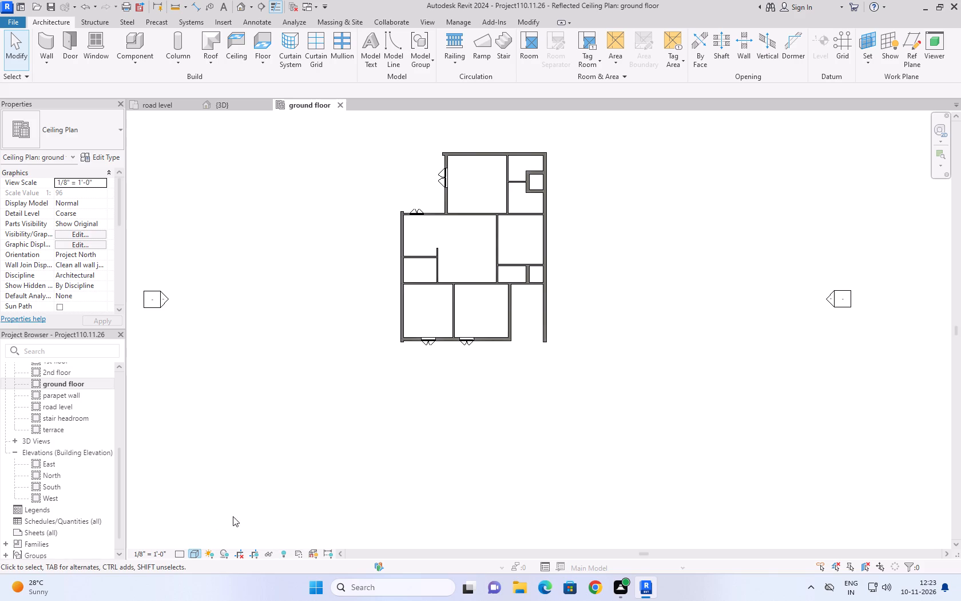
left_click(298, 468)
In the road level plan, set the dining table with chairs to the ground floor level and check the ground floor ceiling plan for it.
left_click(165, 105)
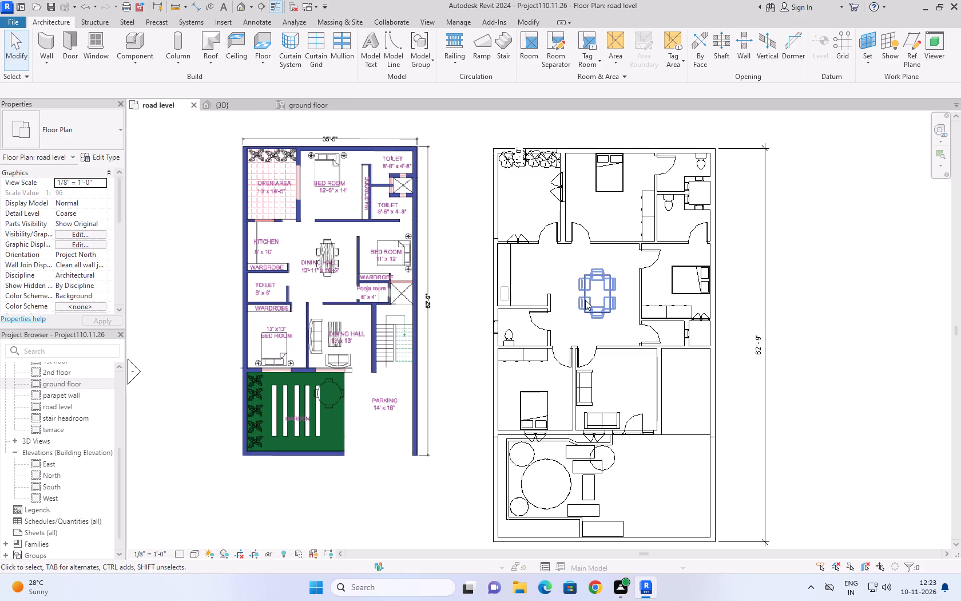
left_click(585, 300)
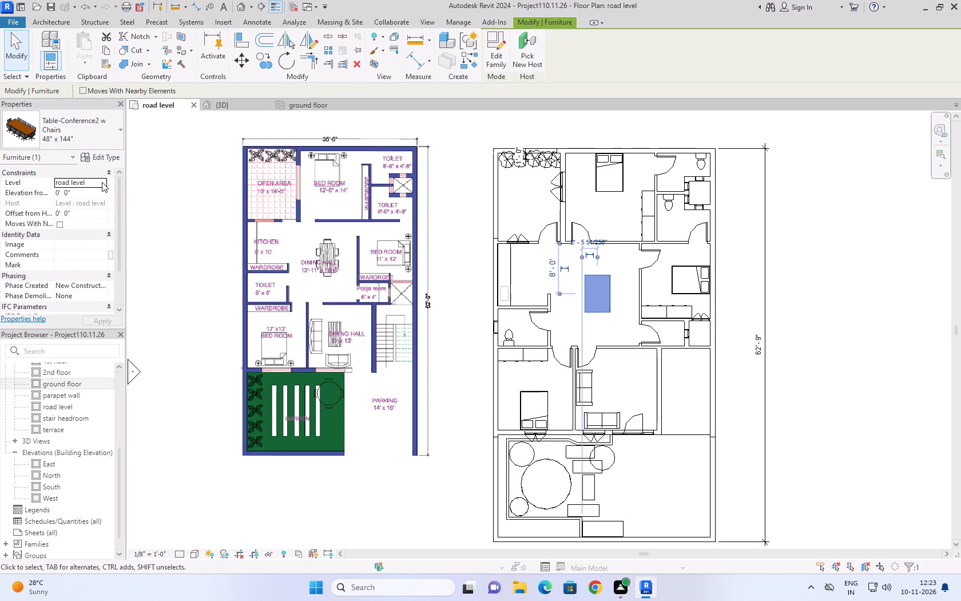
left_click(102, 182)
left_click(94, 202)
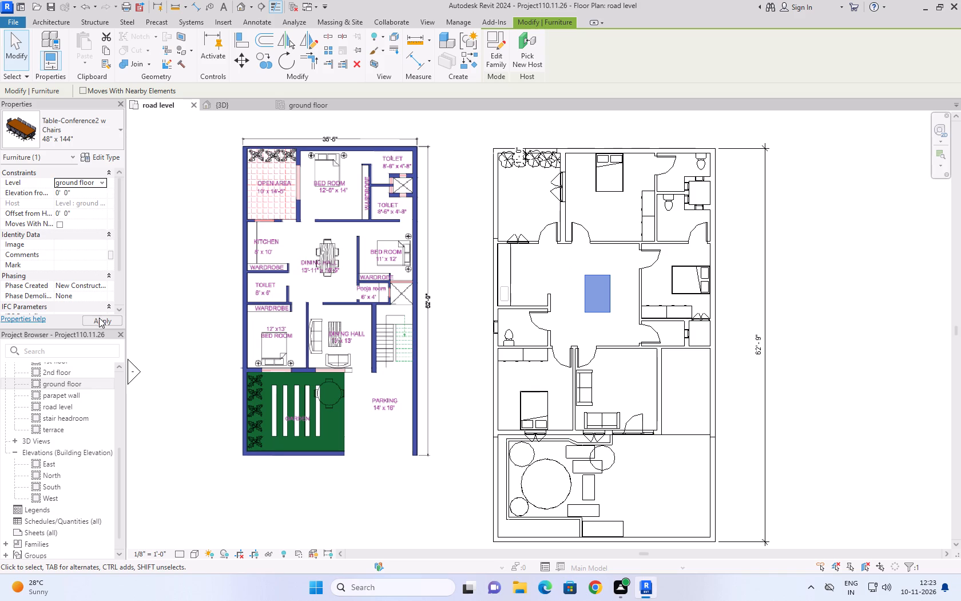
left_click(100, 319)
left_click(291, 108)
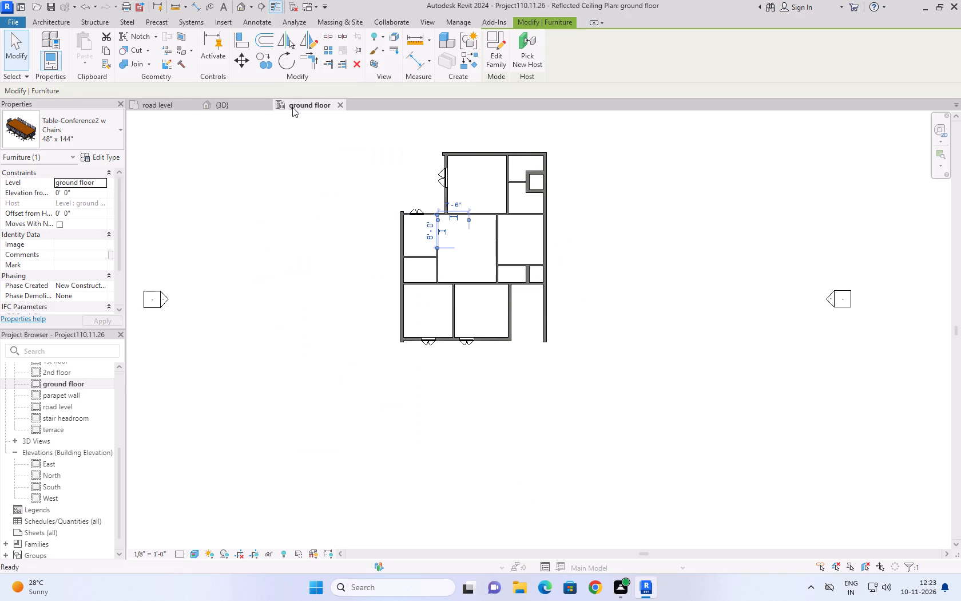
left_click(320, 252)
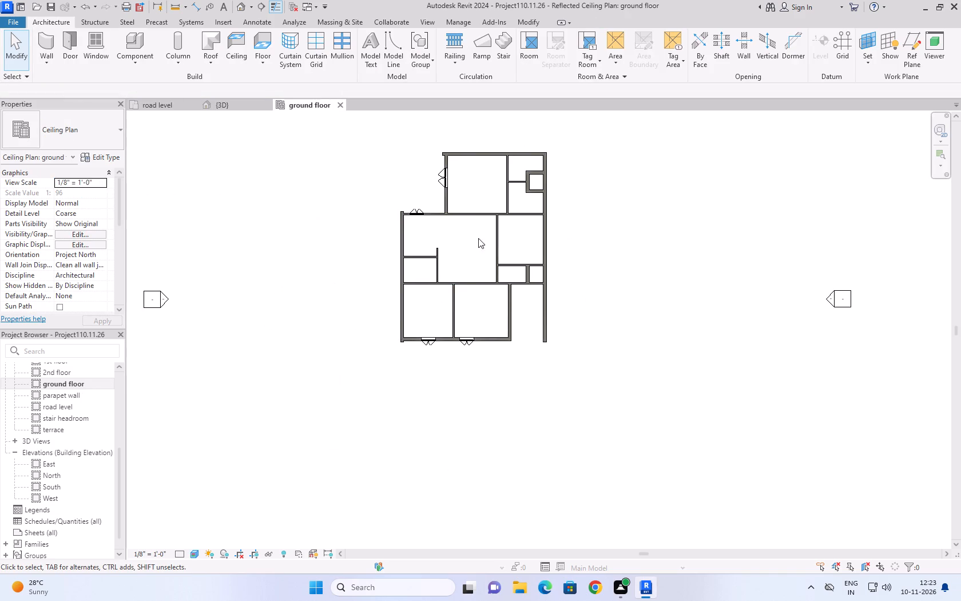
left_click(475, 260)
left_click(530, 346)
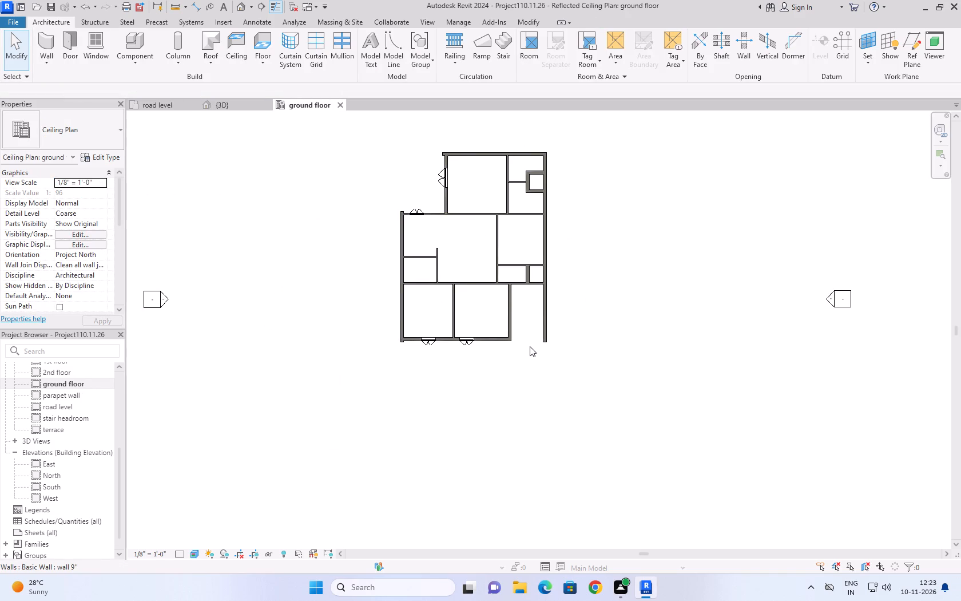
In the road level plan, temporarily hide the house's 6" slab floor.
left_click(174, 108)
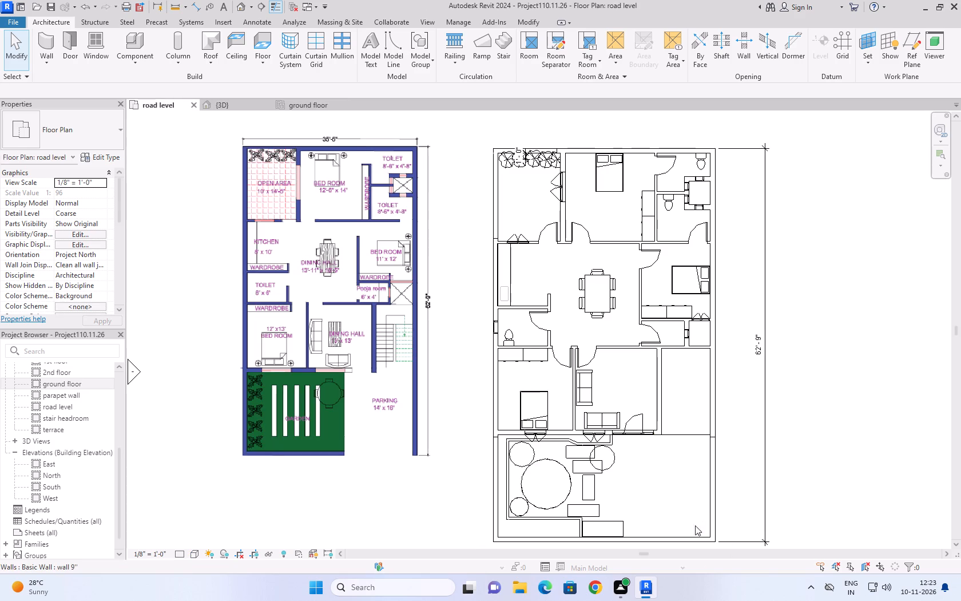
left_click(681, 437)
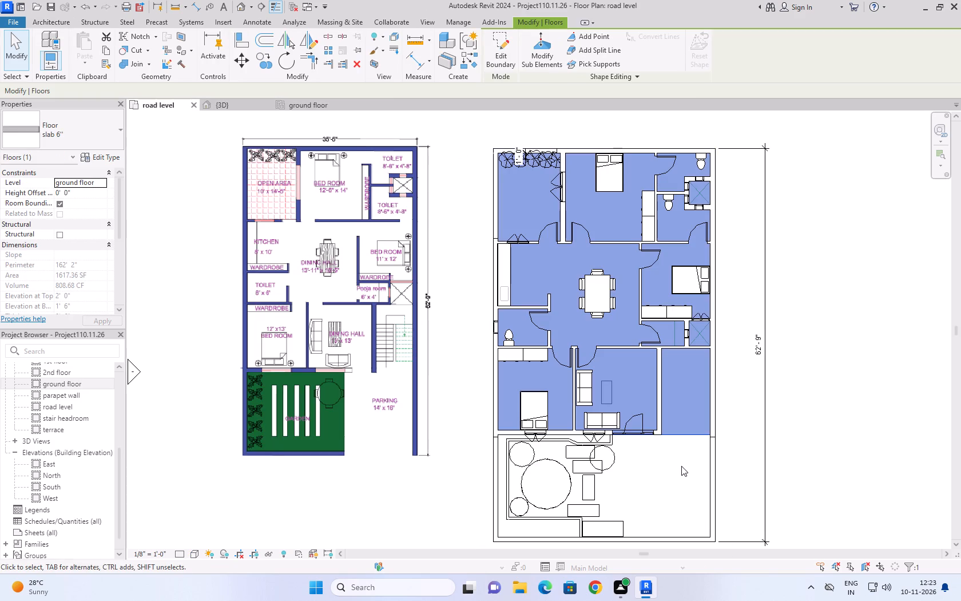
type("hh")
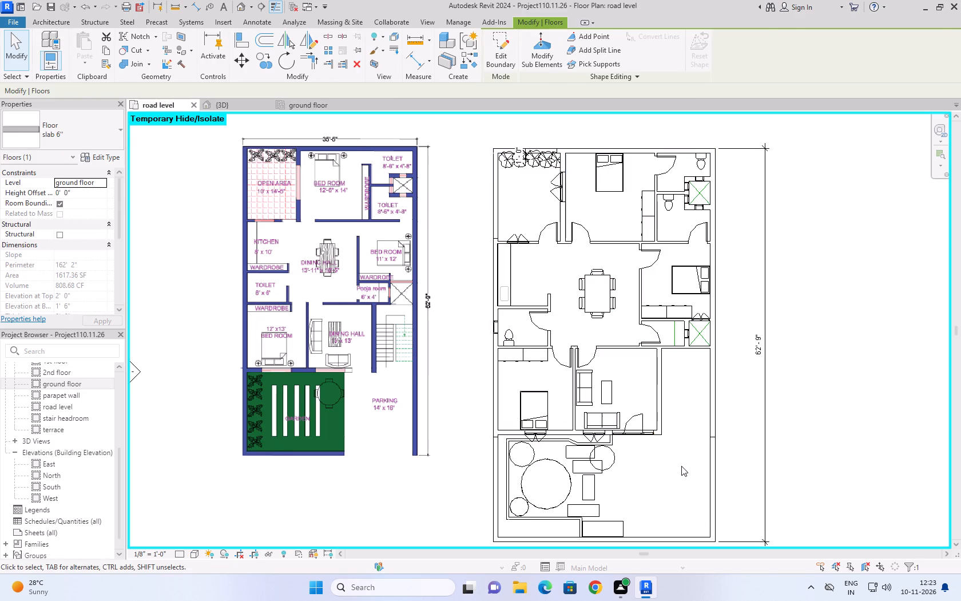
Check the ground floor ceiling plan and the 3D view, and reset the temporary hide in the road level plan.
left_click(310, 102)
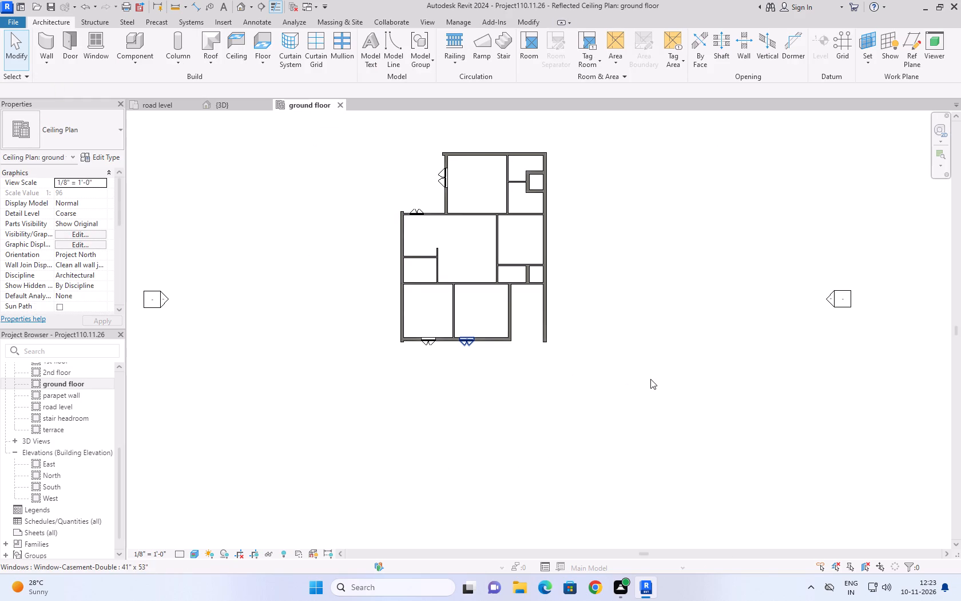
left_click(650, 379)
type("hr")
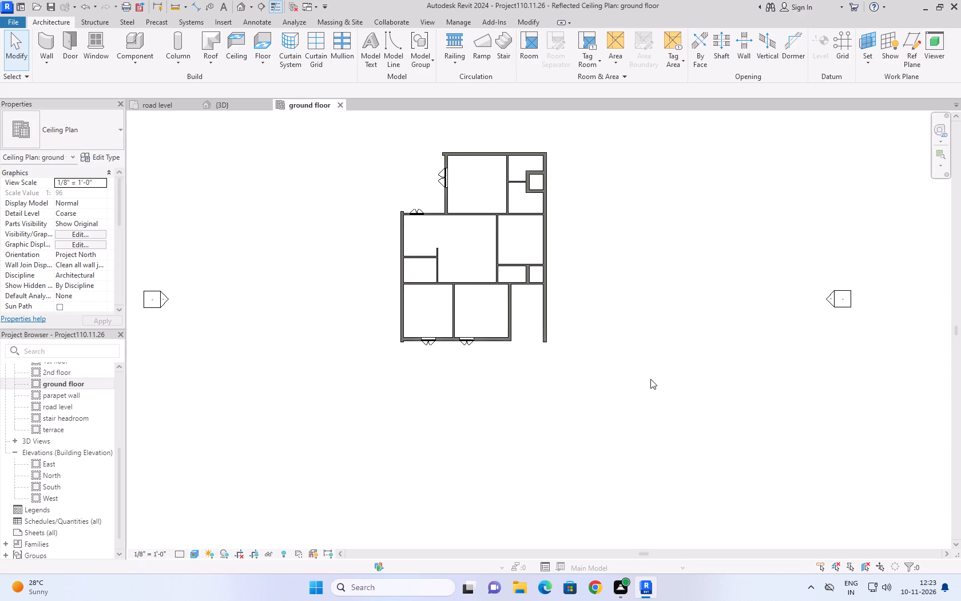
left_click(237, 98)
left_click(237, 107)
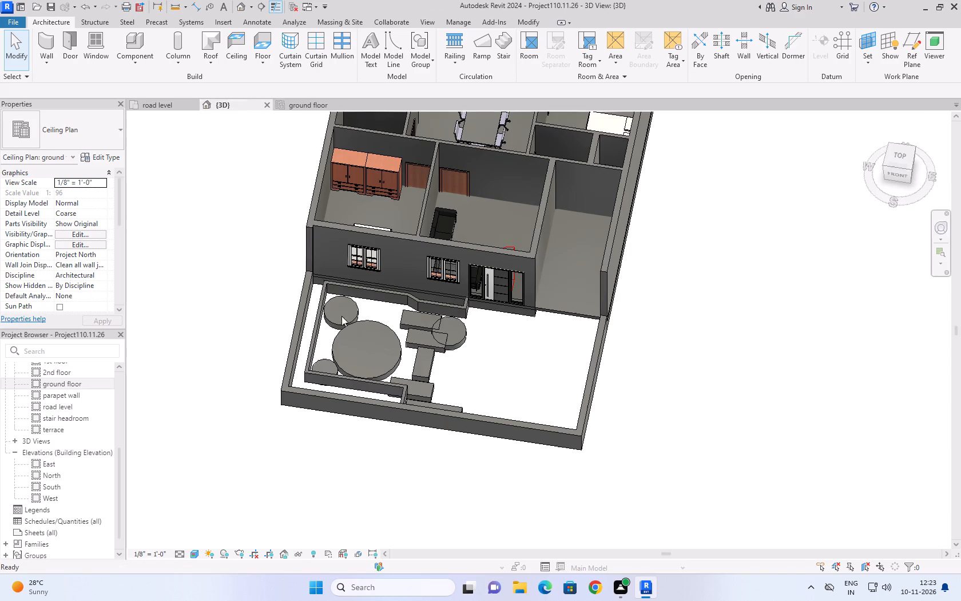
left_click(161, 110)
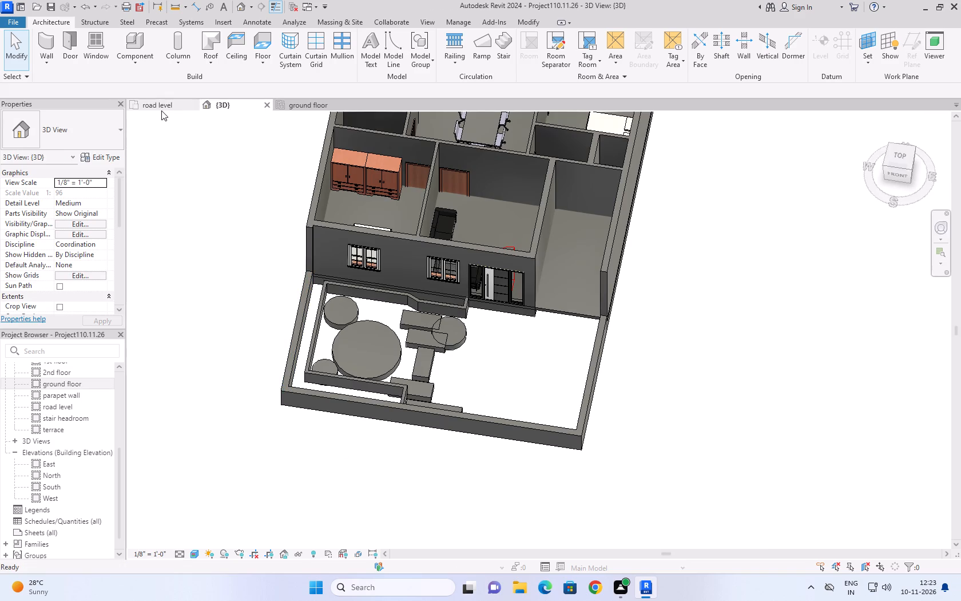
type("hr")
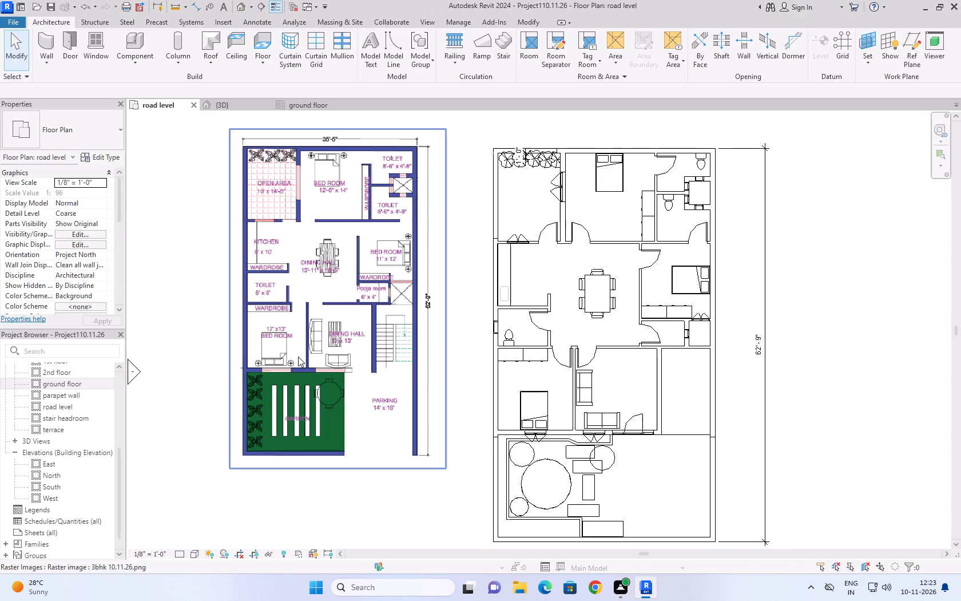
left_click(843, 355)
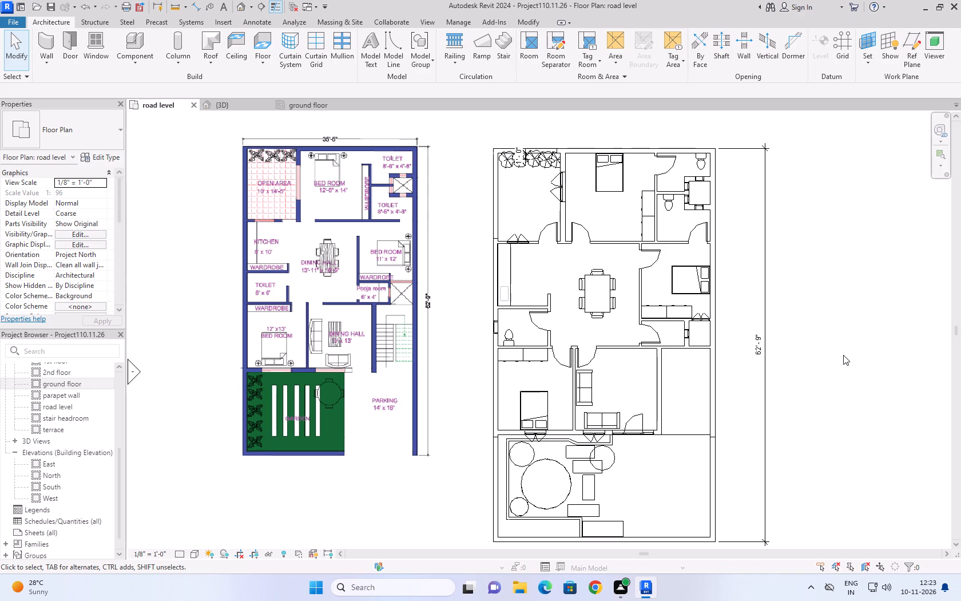
In the road level plan, select the whole modelled house and review its related warnings, and check the ground floor ceiling plan.
scroll(797, 305, "down", 3)
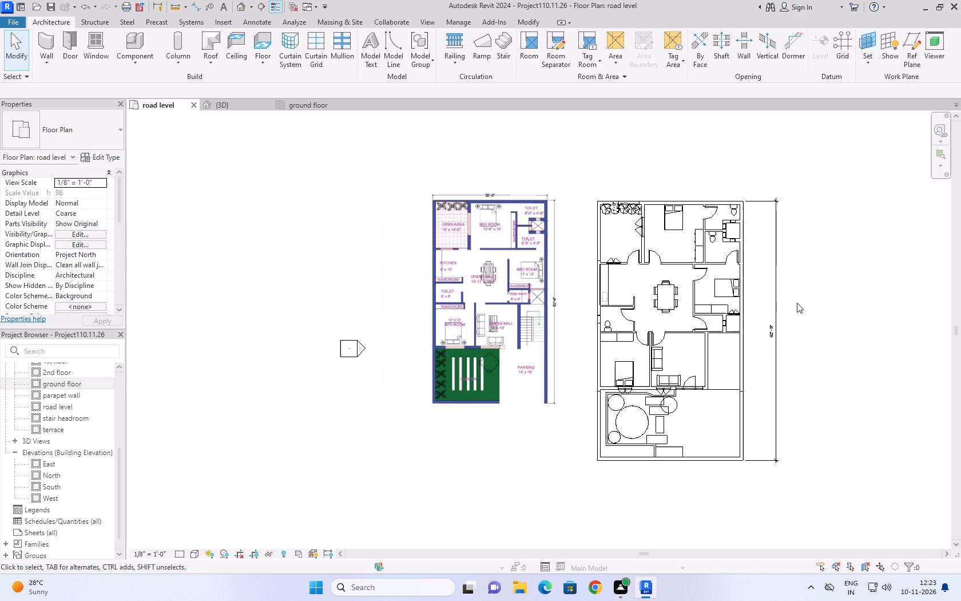
left_click_drag(575, 182, 636, 369)
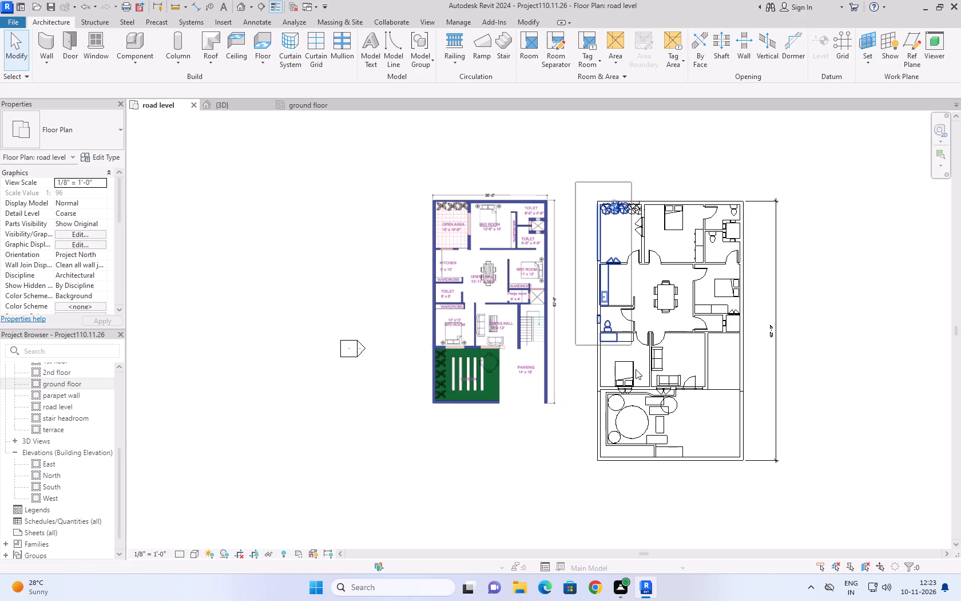
left_click_drag(636, 369, 825, 491)
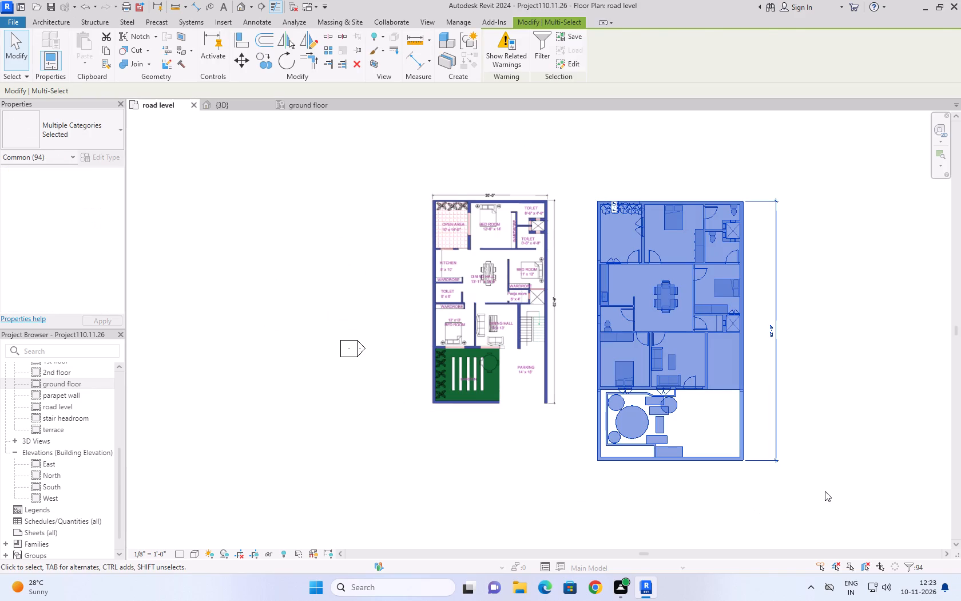
left_click(825, 491)
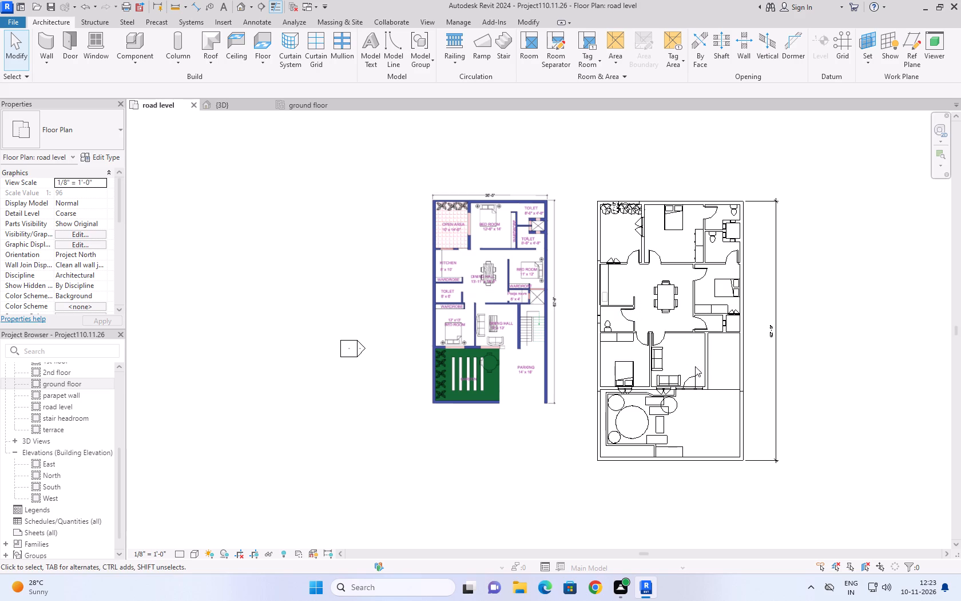
left_click_drag(576, 161, 792, 478)
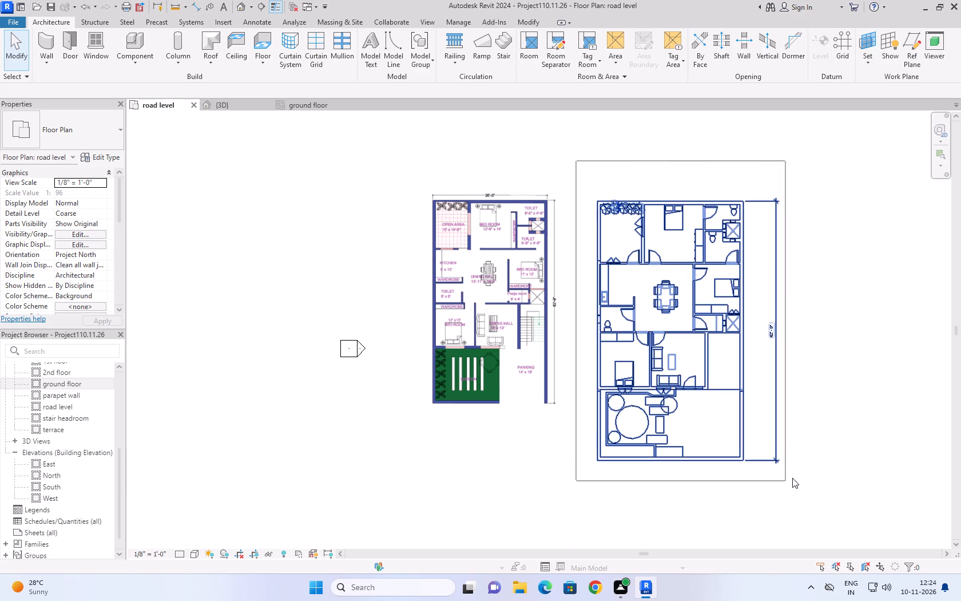
left_click_drag(792, 478, 803, 476)
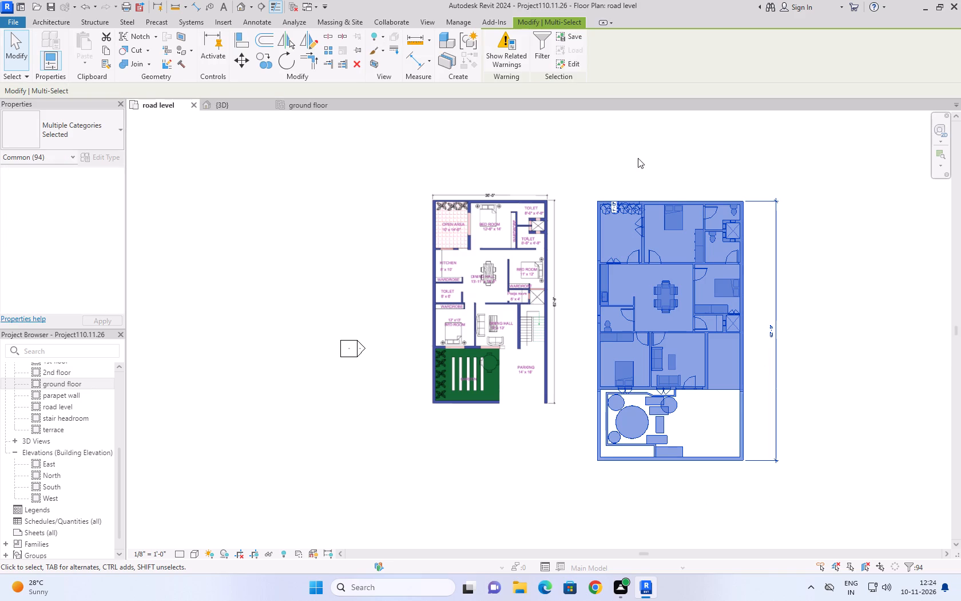
left_click(522, 66)
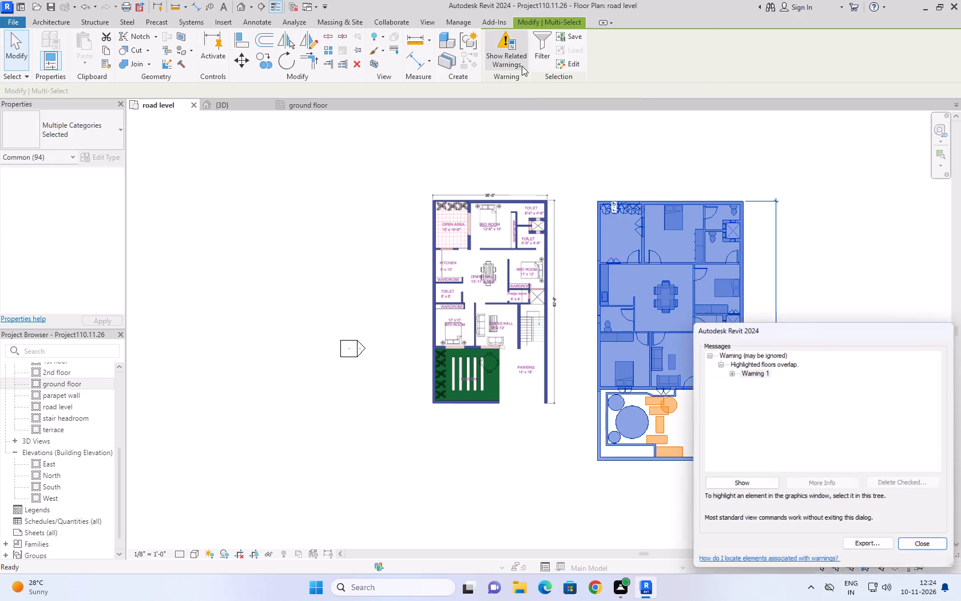
left_click(923, 545)
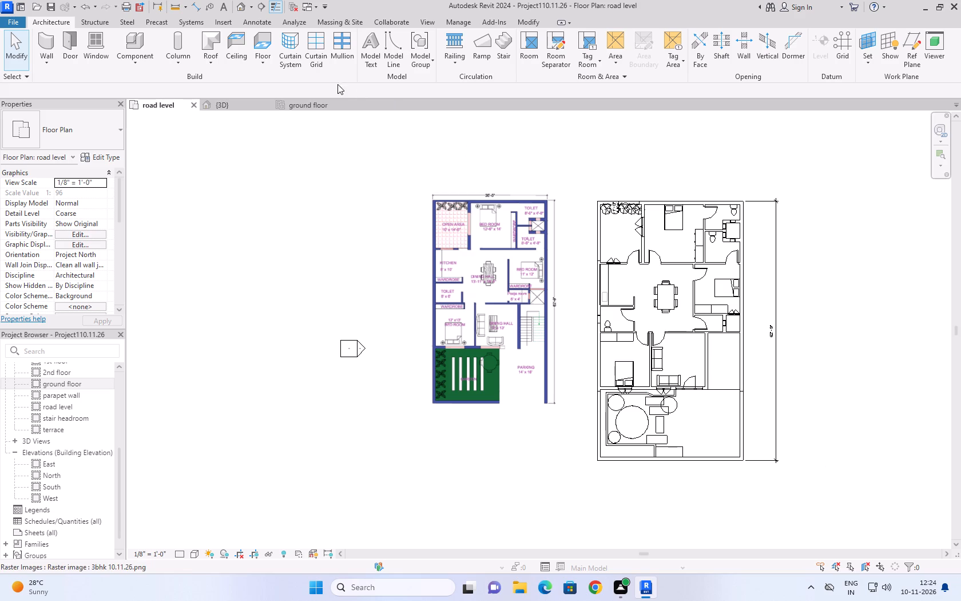
left_click(315, 108)
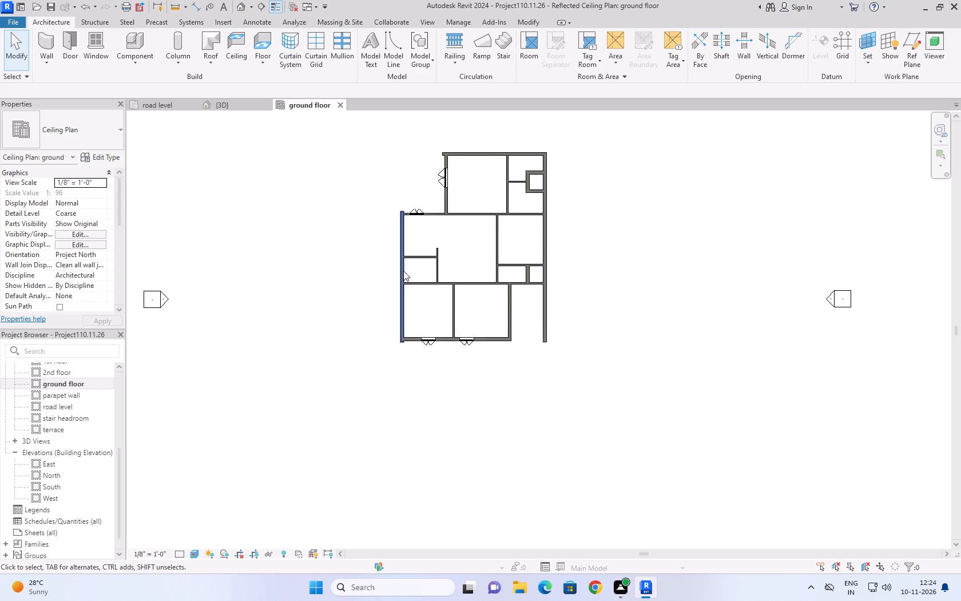
In the road level plan, set all Fixed 24" x 24" windows, like the one on the toilet's outer wall, to the ground floor level.
left_click(172, 104)
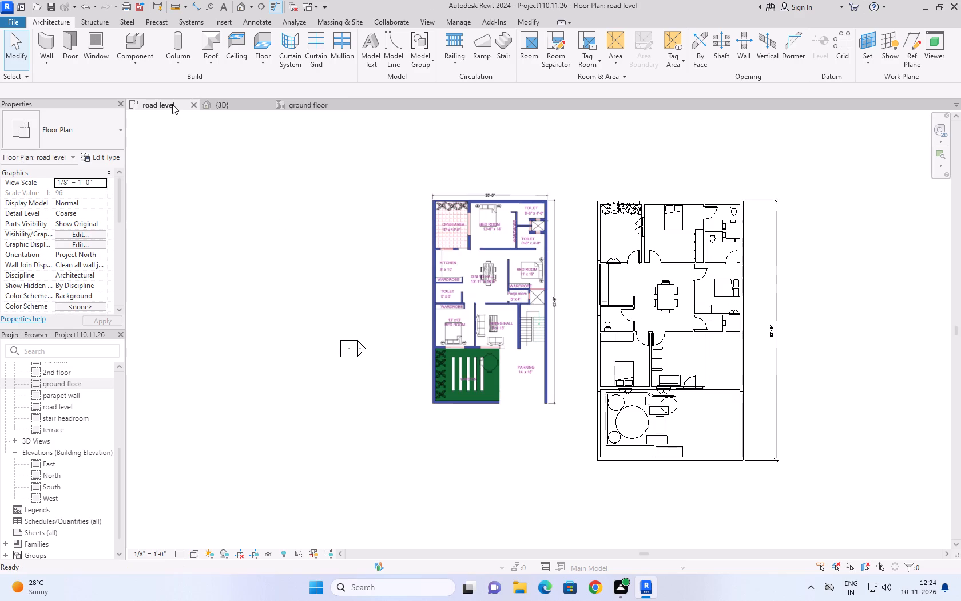
scroll(903, 337, "up", 6)
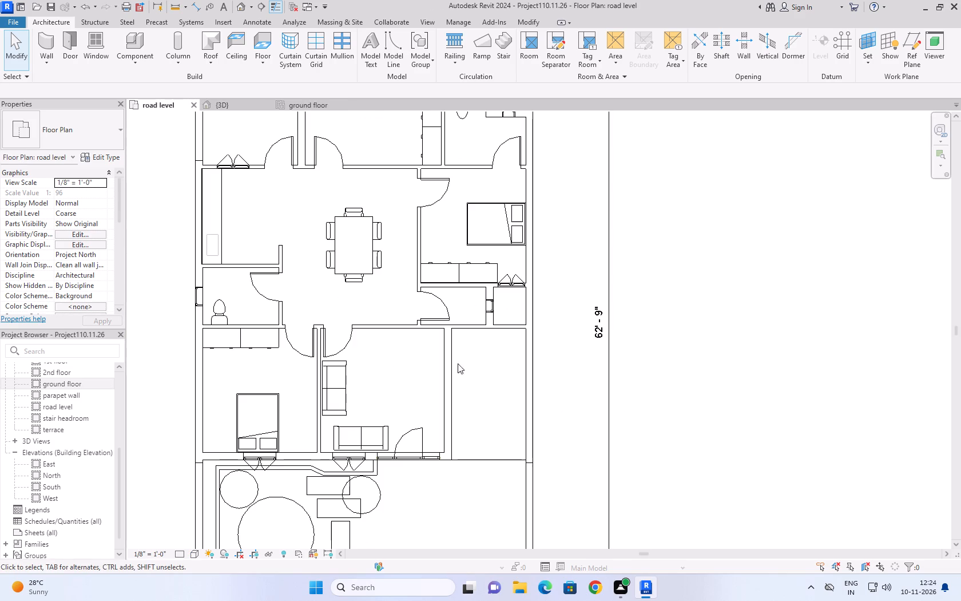
left_click(194, 293)
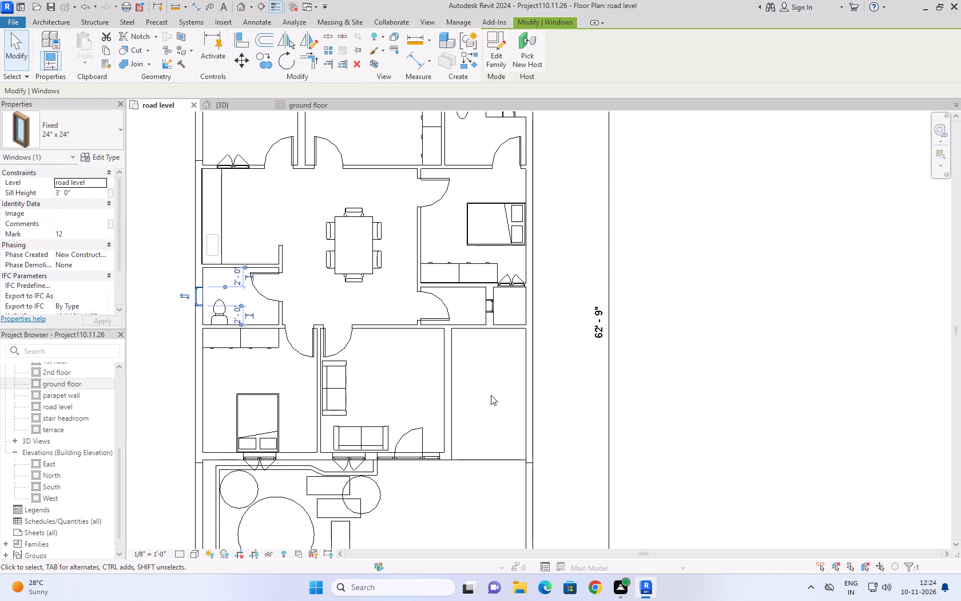
type("sa")
scroll(491, 395, "down", 3)
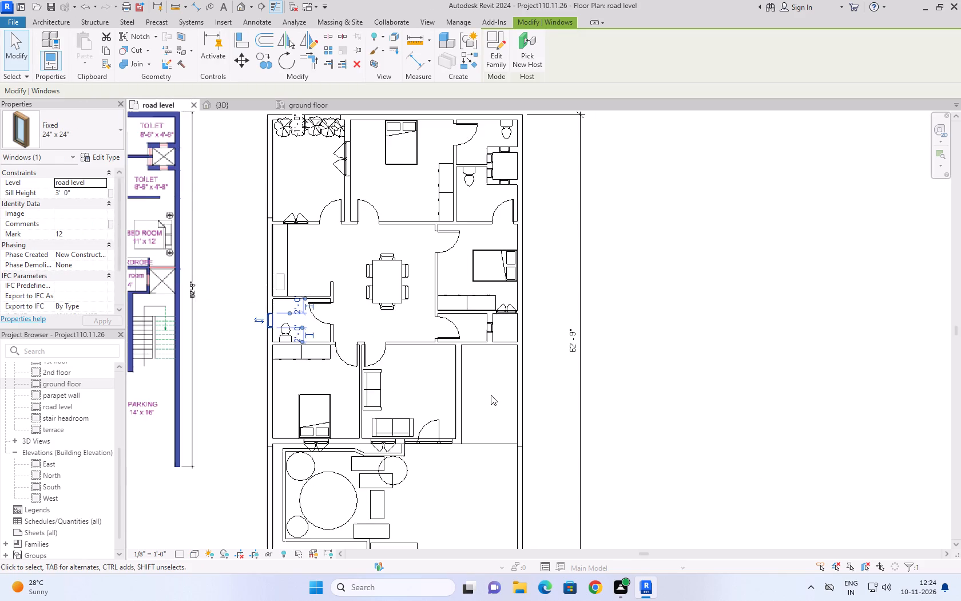
left_click(100, 185)
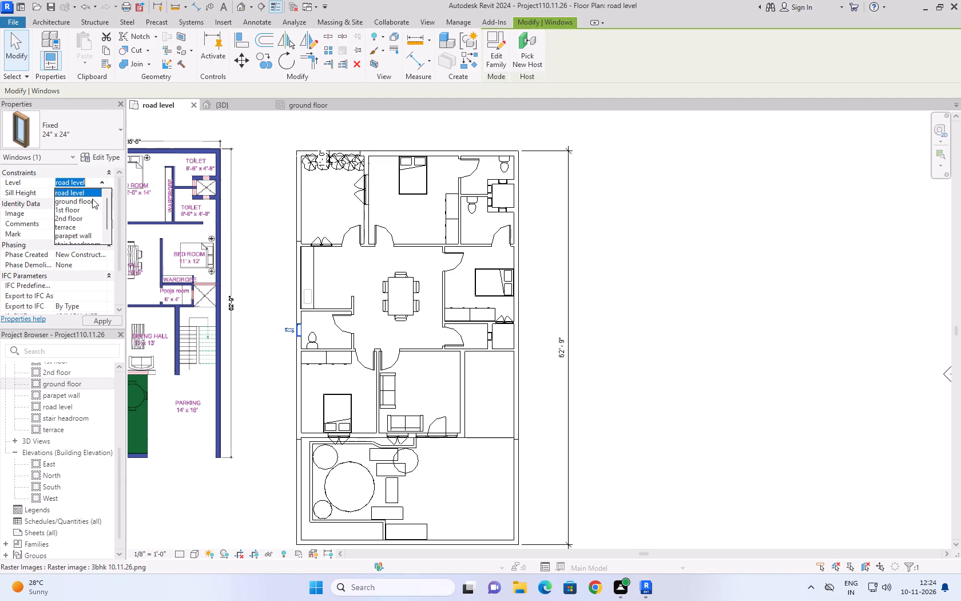
left_click(85, 203)
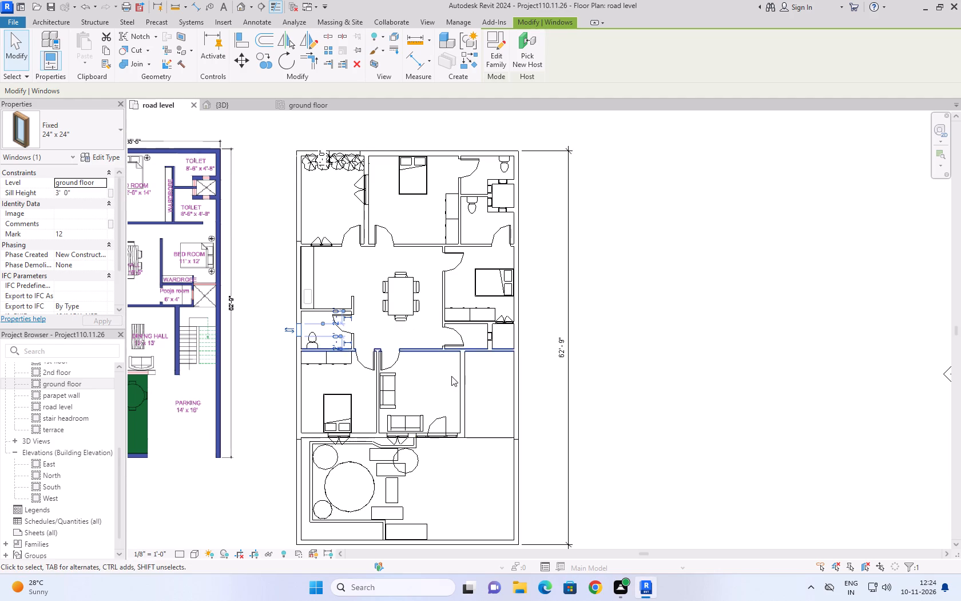
left_click(624, 339)
Set all Fixed 16" x 24" windows, like the one between the pooja room and the duct, to the ground floor level.
left_click(492, 335)
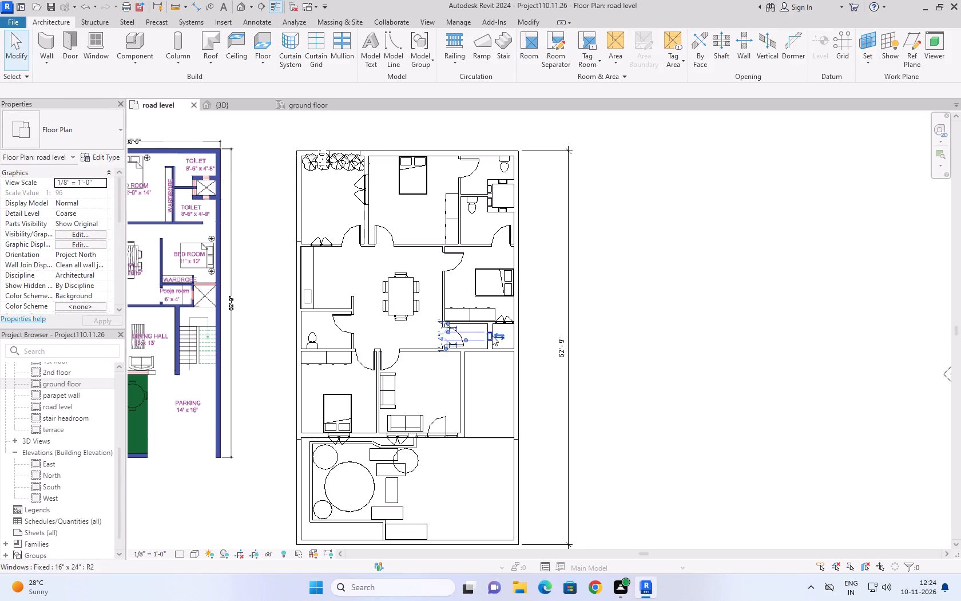
type("sa")
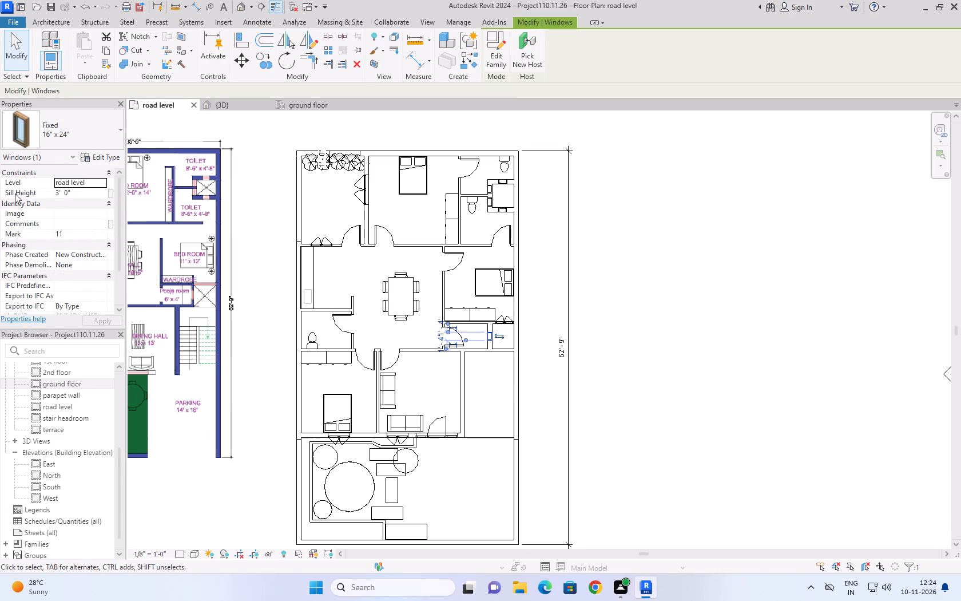
left_click(100, 181)
left_click(90, 201)
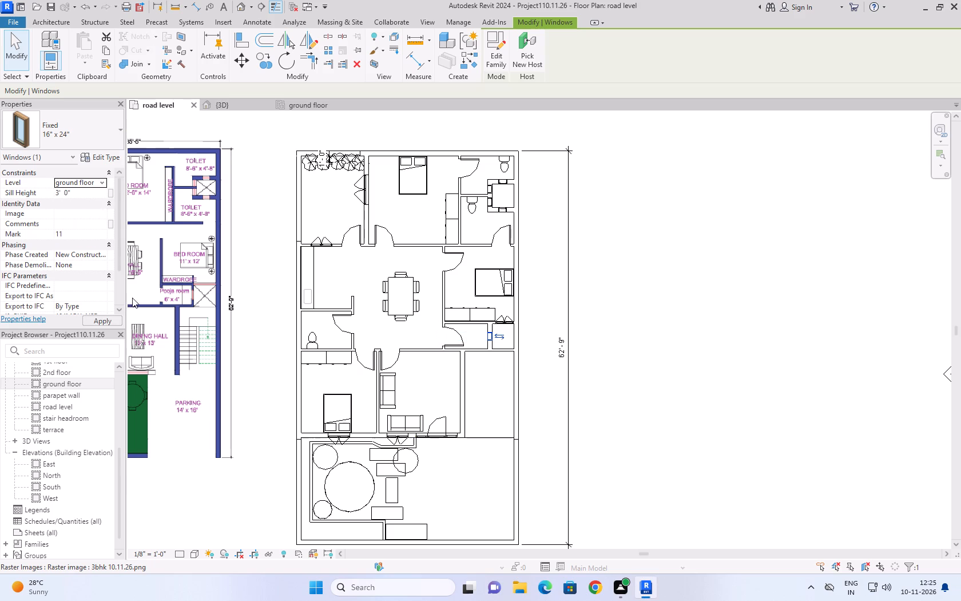
left_click(663, 277)
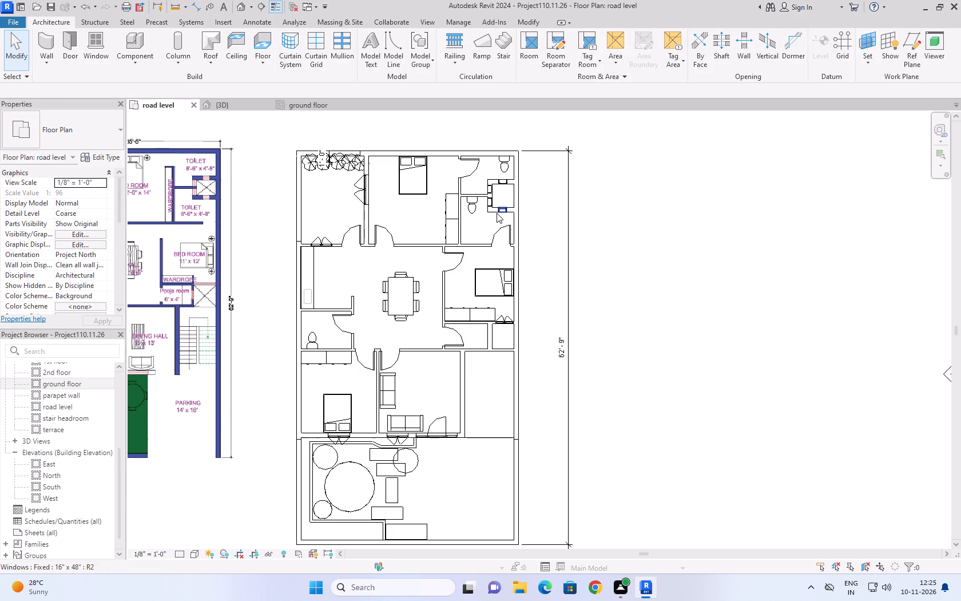
Set all Fixed 16" x 48" windows around the duct between the two upper toilets to the ground floor level.
left_click(498, 211)
type("sa")
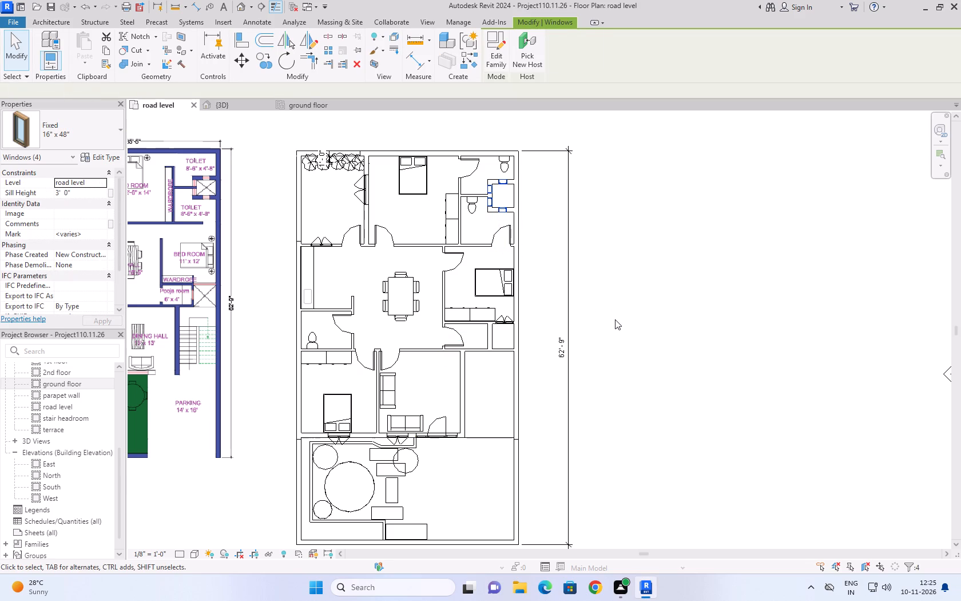
left_click(101, 185)
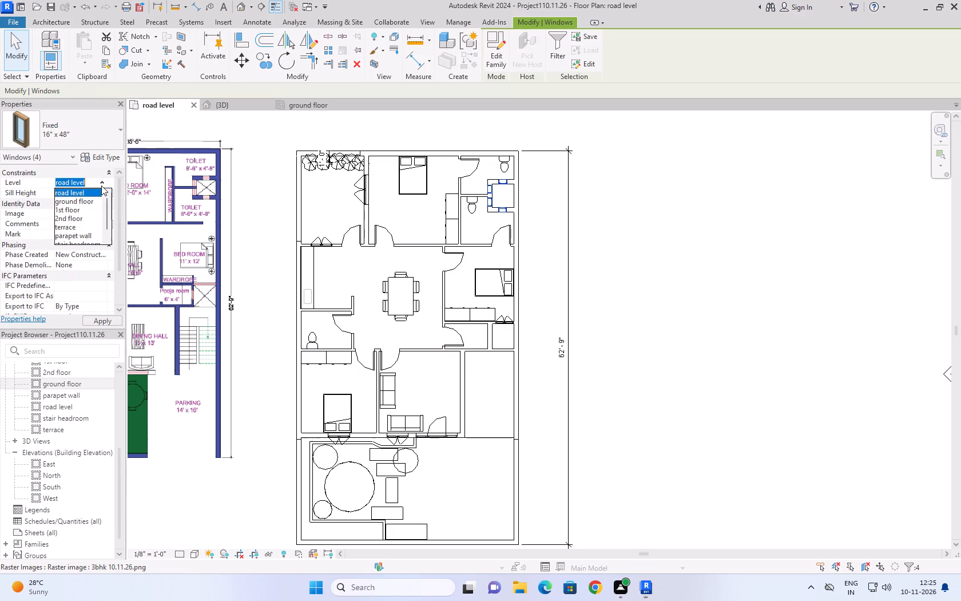
left_click(92, 200)
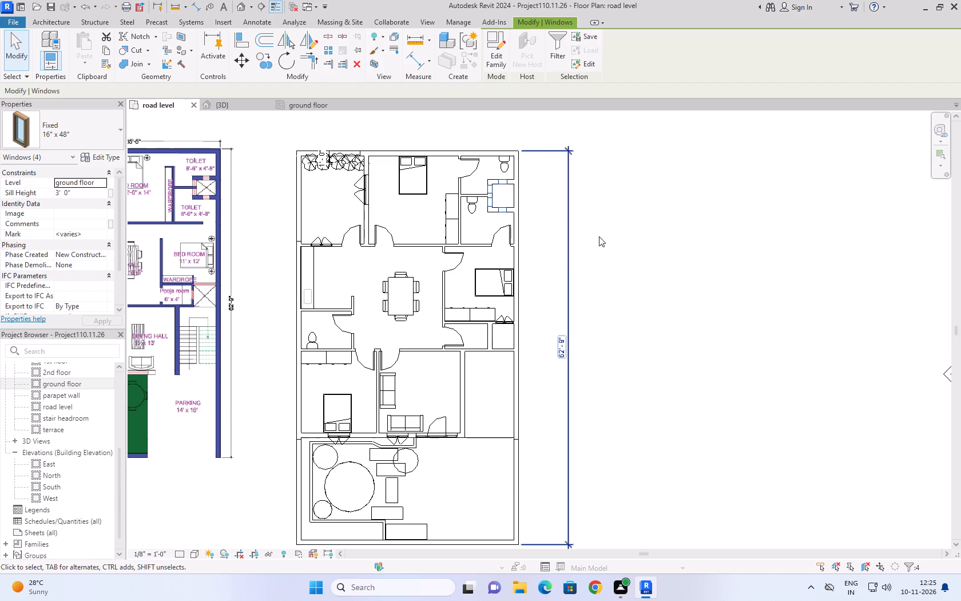
left_click(636, 211)
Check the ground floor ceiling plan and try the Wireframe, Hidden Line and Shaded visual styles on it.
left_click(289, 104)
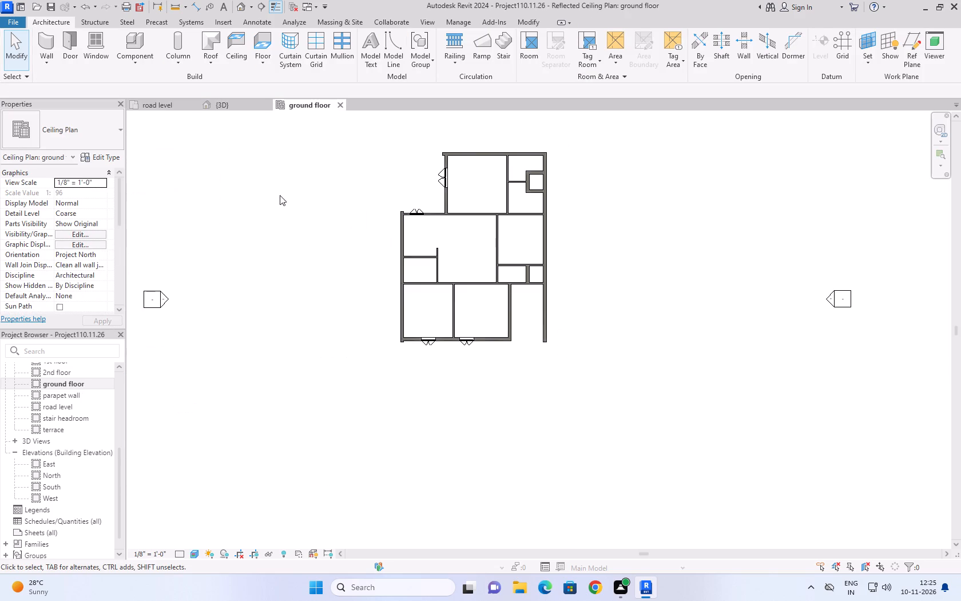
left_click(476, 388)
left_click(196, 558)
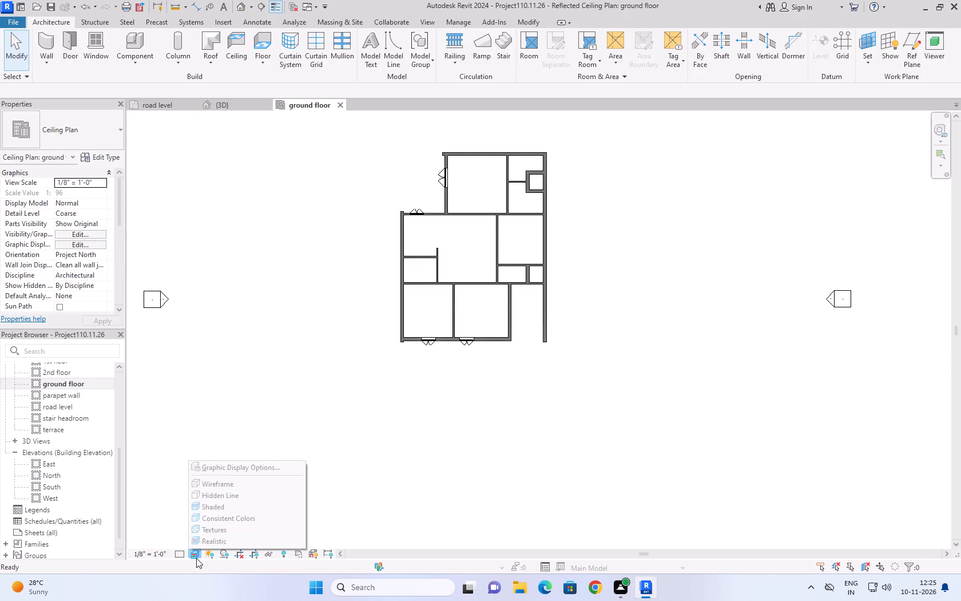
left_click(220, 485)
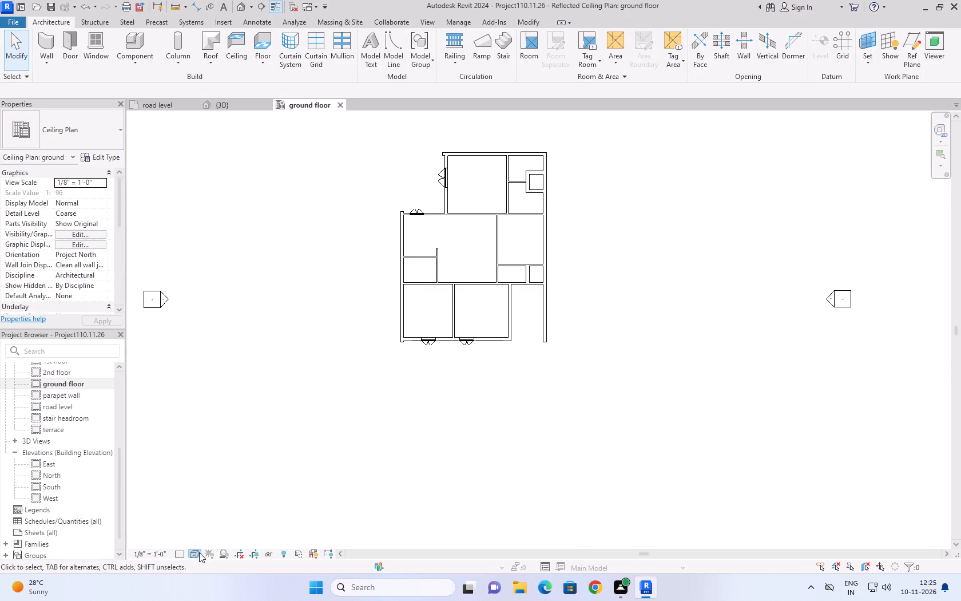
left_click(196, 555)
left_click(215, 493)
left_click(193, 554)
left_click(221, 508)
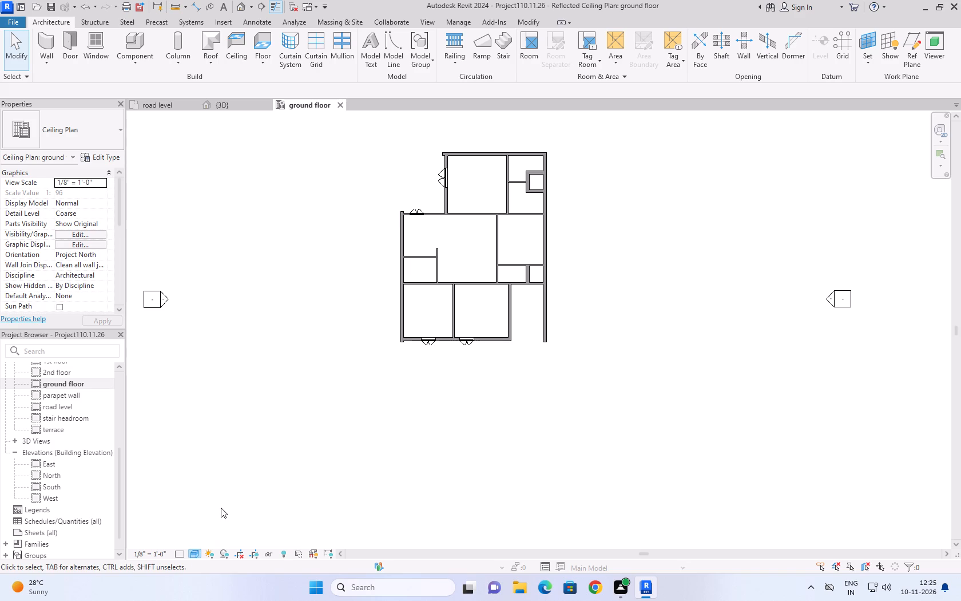
Set the ground floor ceiling plan to Fine detail level, try the Textures visual style and set the style to Realistic.
left_click(177, 551)
left_click(183, 538)
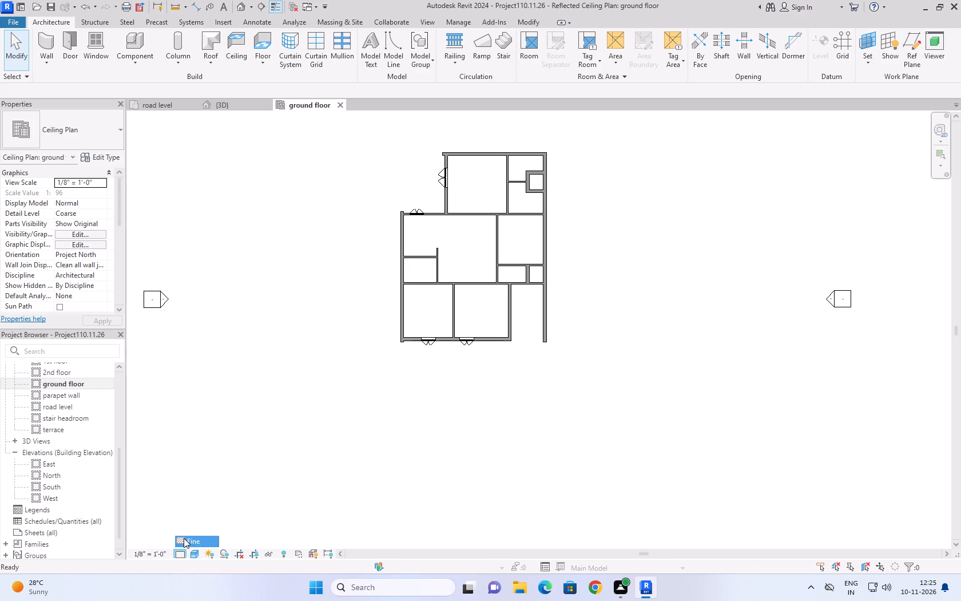
left_click(193, 549)
left_click(200, 535)
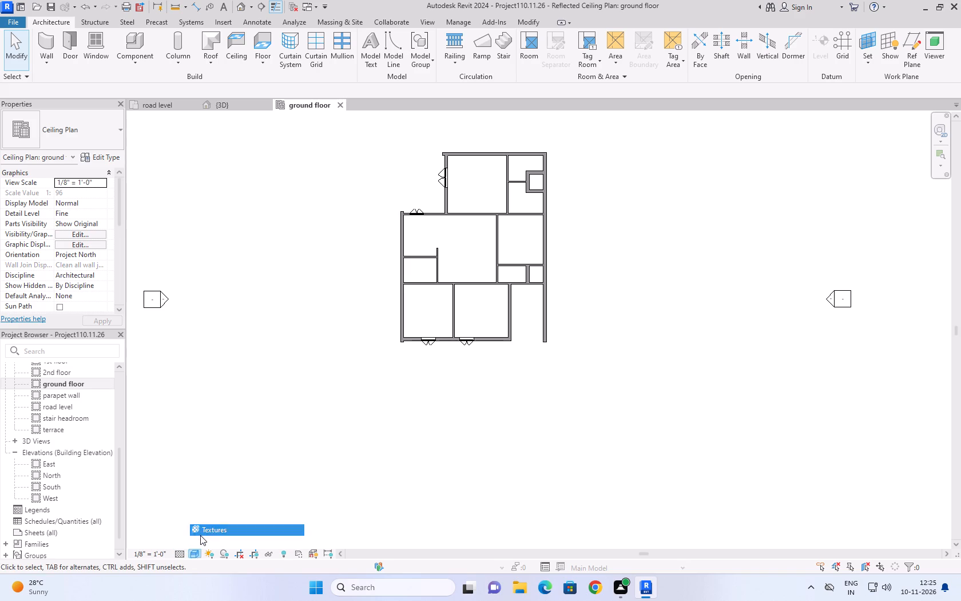
left_click(194, 552)
left_click(195, 544)
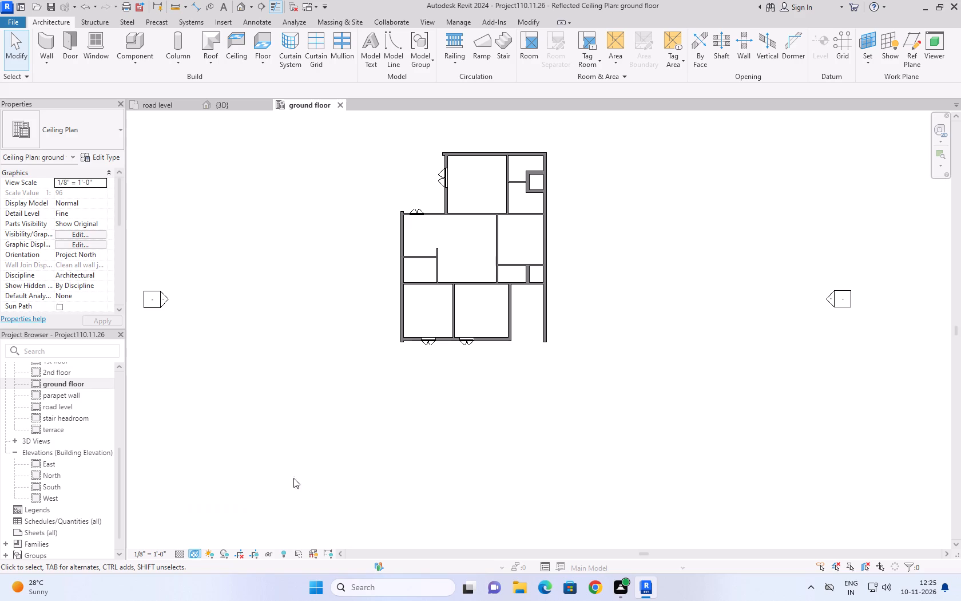
left_click(337, 457)
Examine the house's front rooms, windows and entrance door in the 3D view.
left_click(234, 101)
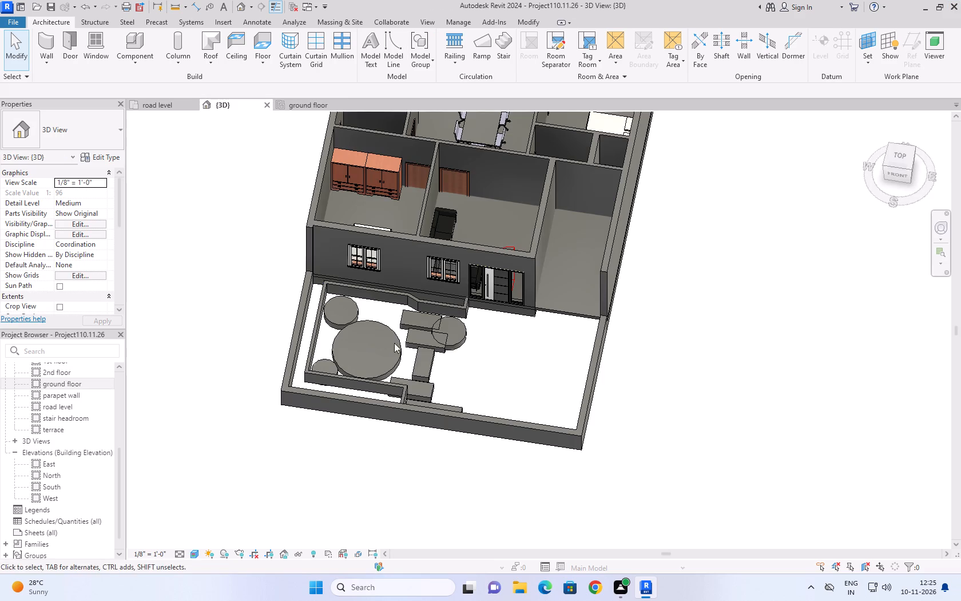
middle_click_drag(527, 321, 454, 370)
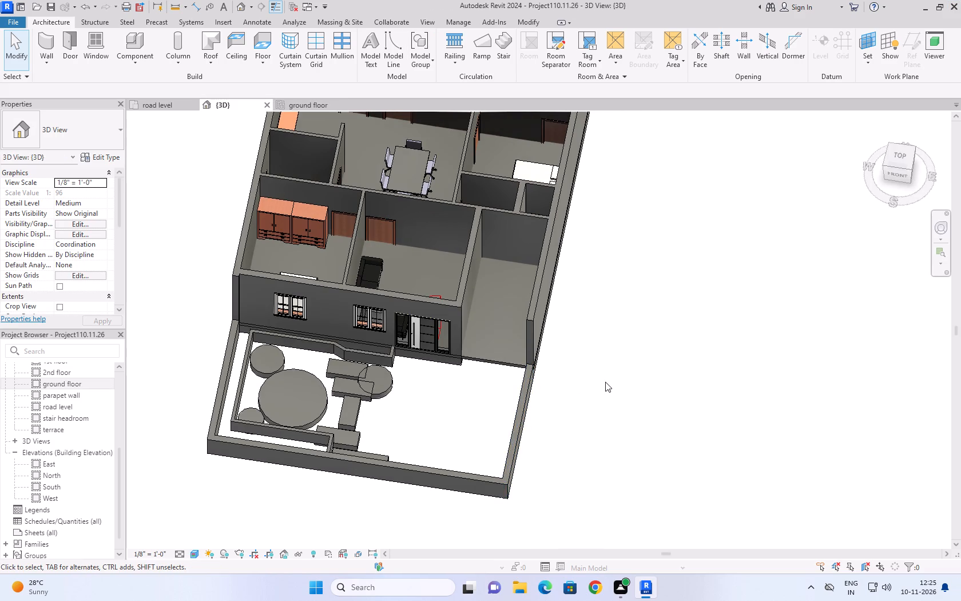
scroll(404, 288, "up", 7)
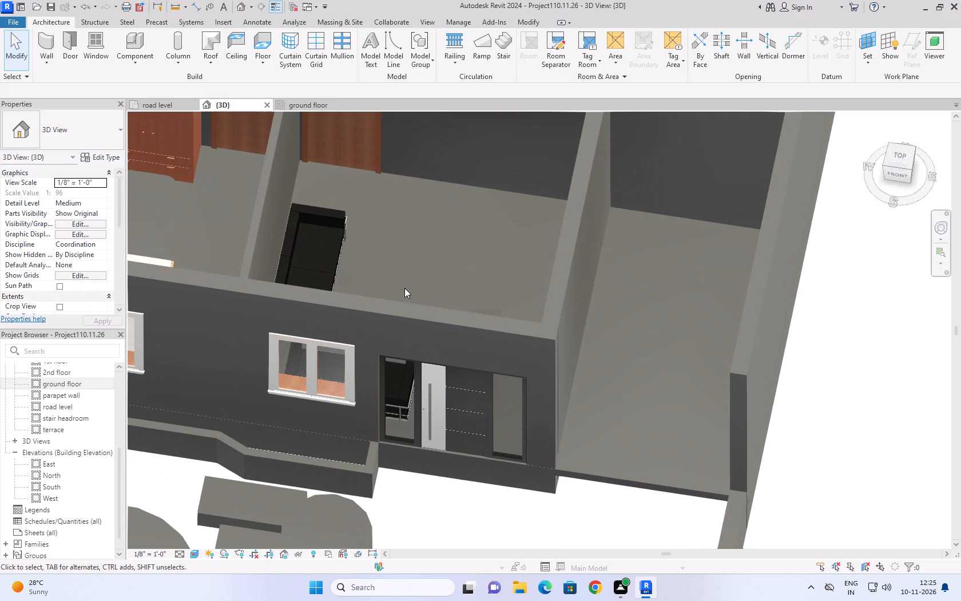
scroll(404, 288, "down", 4)
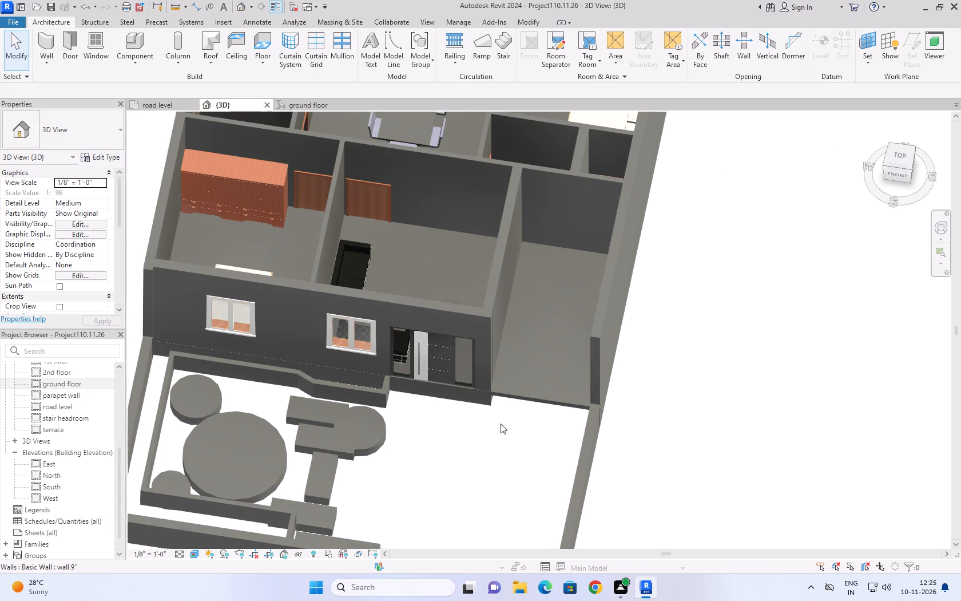
Check how the 6" floor slab and the 9" base walls sit against the levels in the South elevation.
left_click(532, 401)
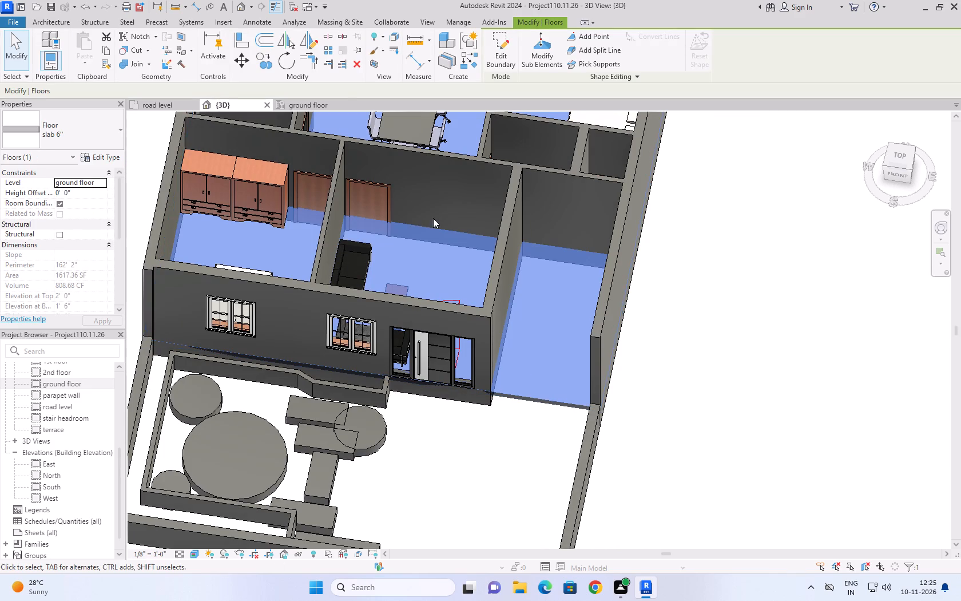
double_click(59, 483)
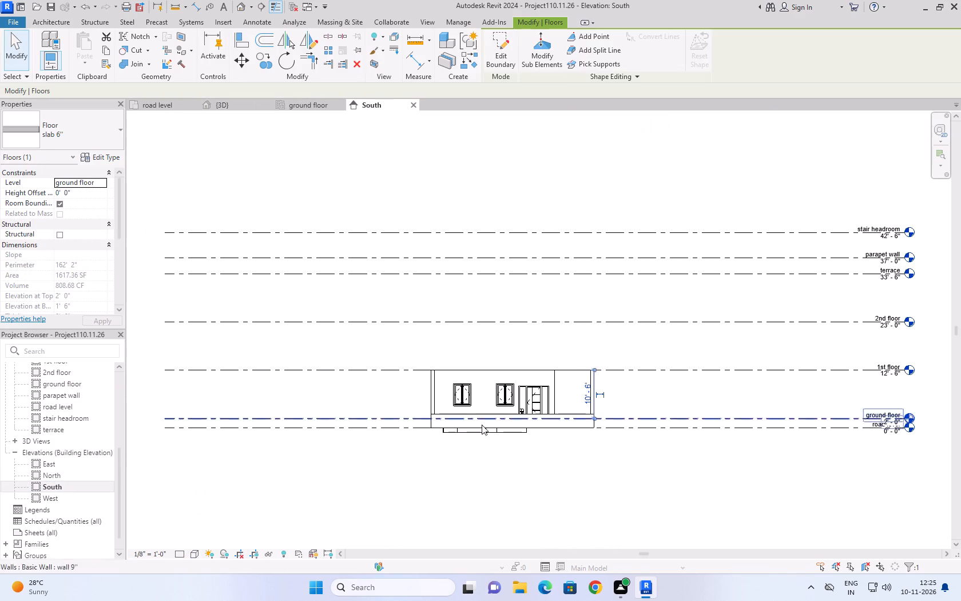
scroll(589, 427, "up", 5)
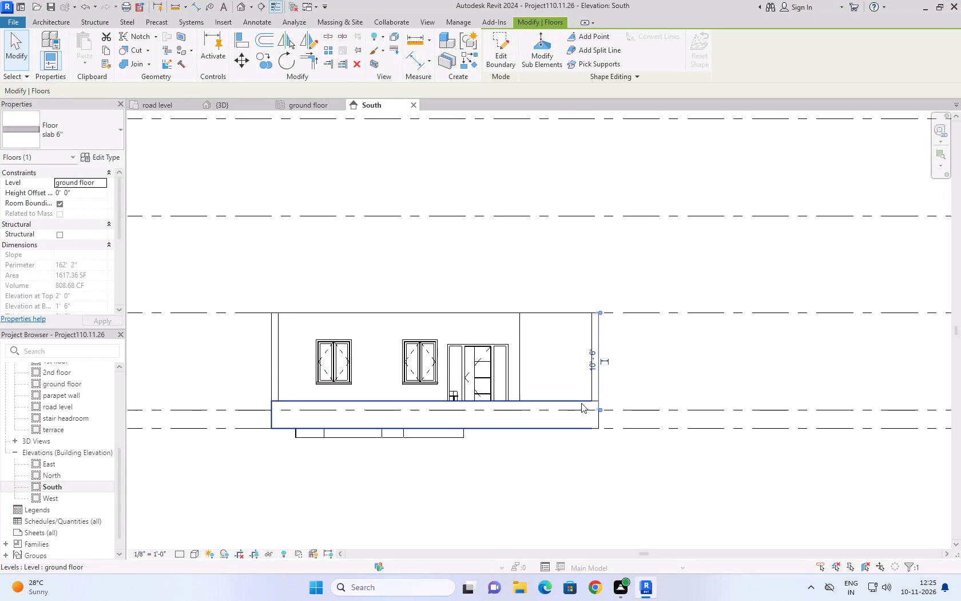
double_click(596, 422)
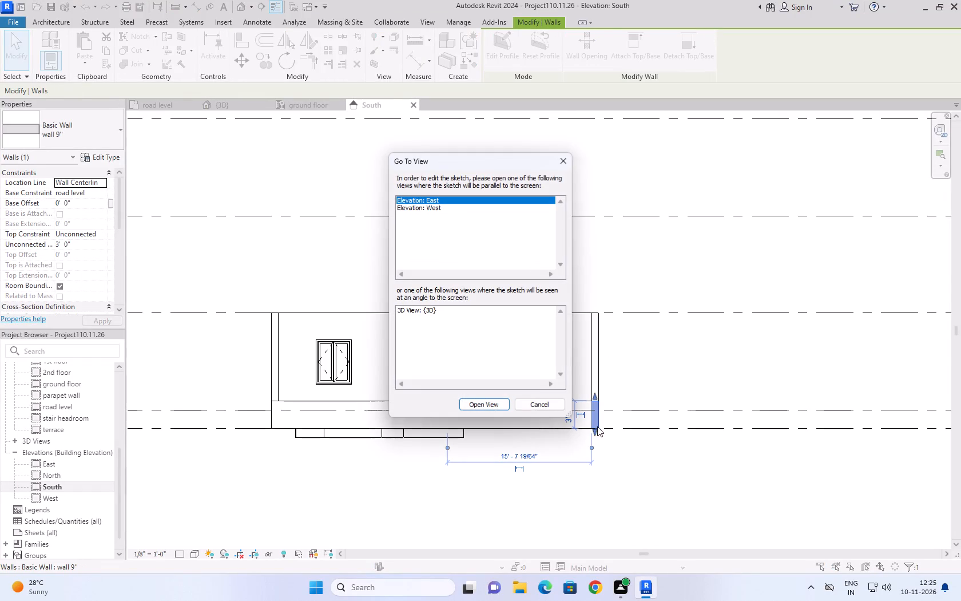
left_click(542, 405)
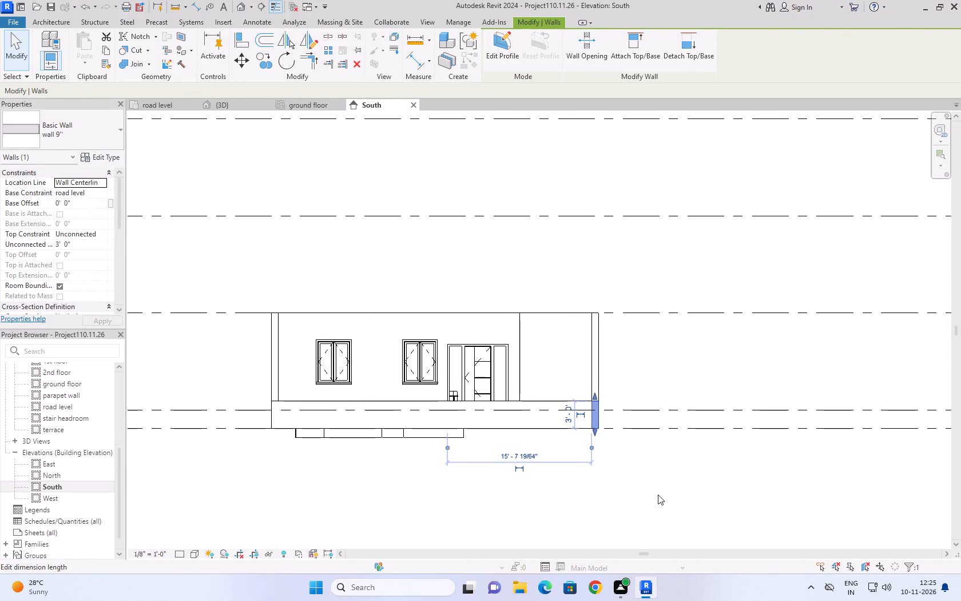
left_click(658, 495)
left_click(559, 429)
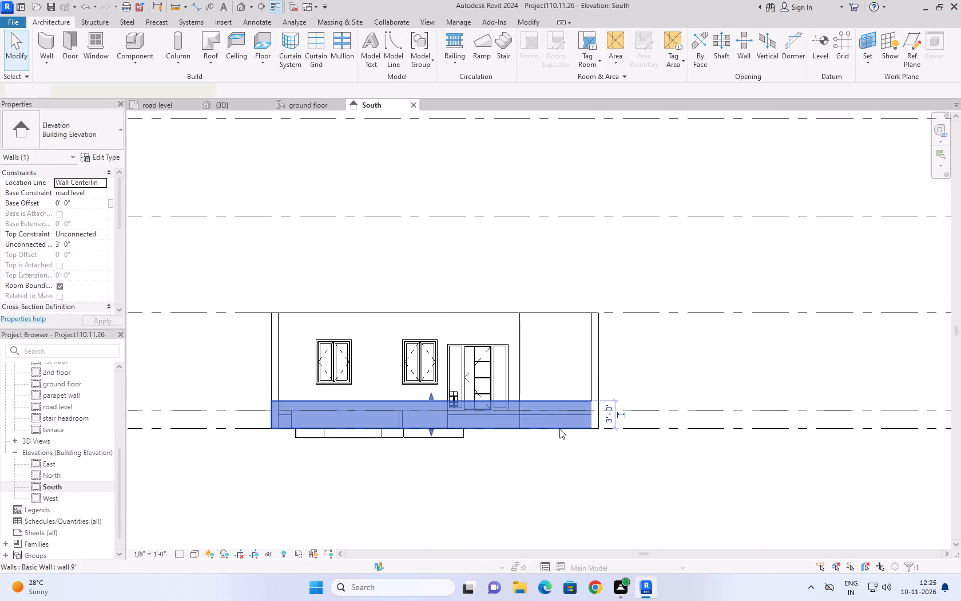
left_click(486, 485)
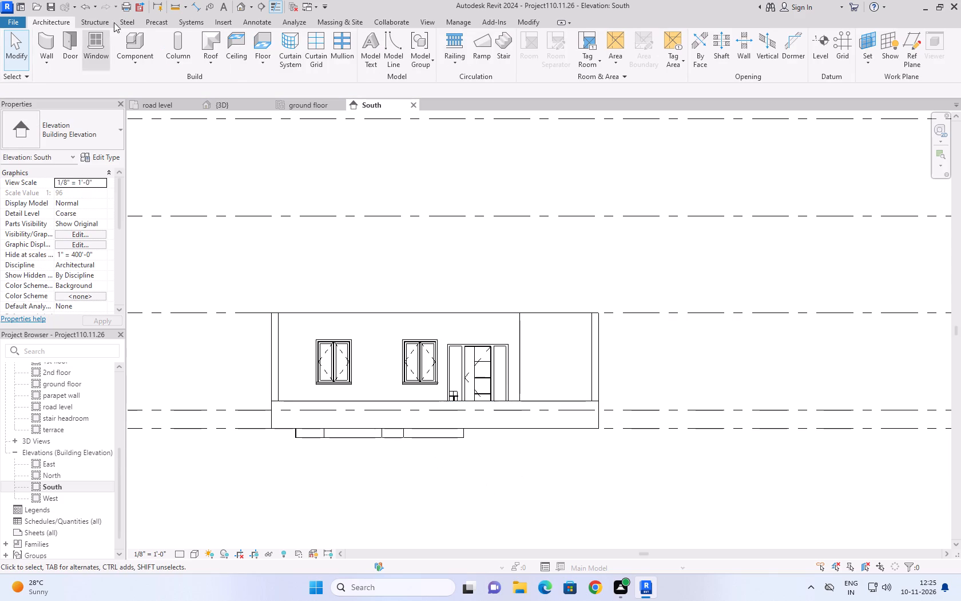
Check the 6" floor slab in the 3D view, and compare it and the garden floors with the levels in the North elevation.
left_click(228, 104)
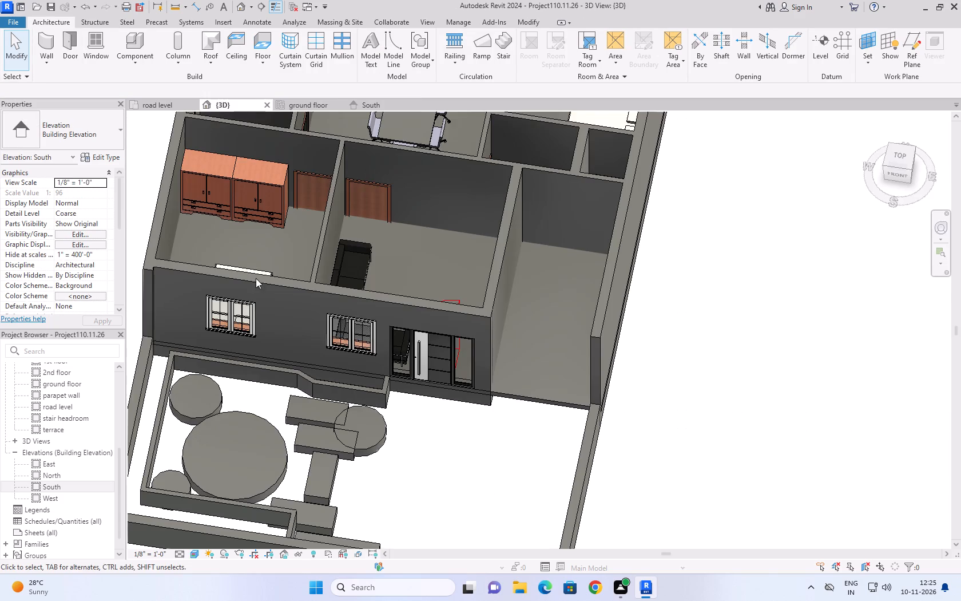
scroll(337, 339, "down", 11)
scroll(332, 341, "up", 9)
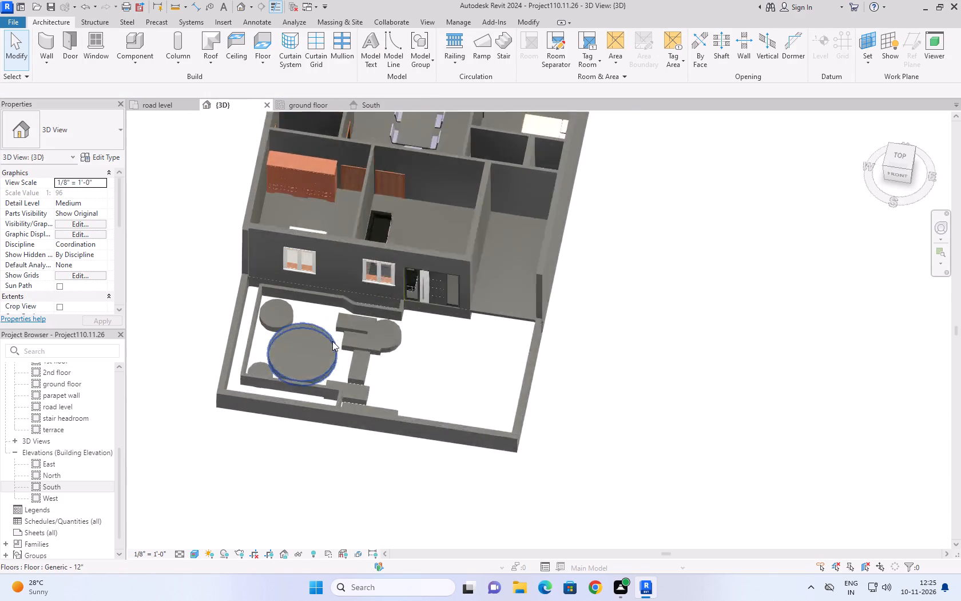
scroll(332, 341, "up", 2)
left_click(574, 295)
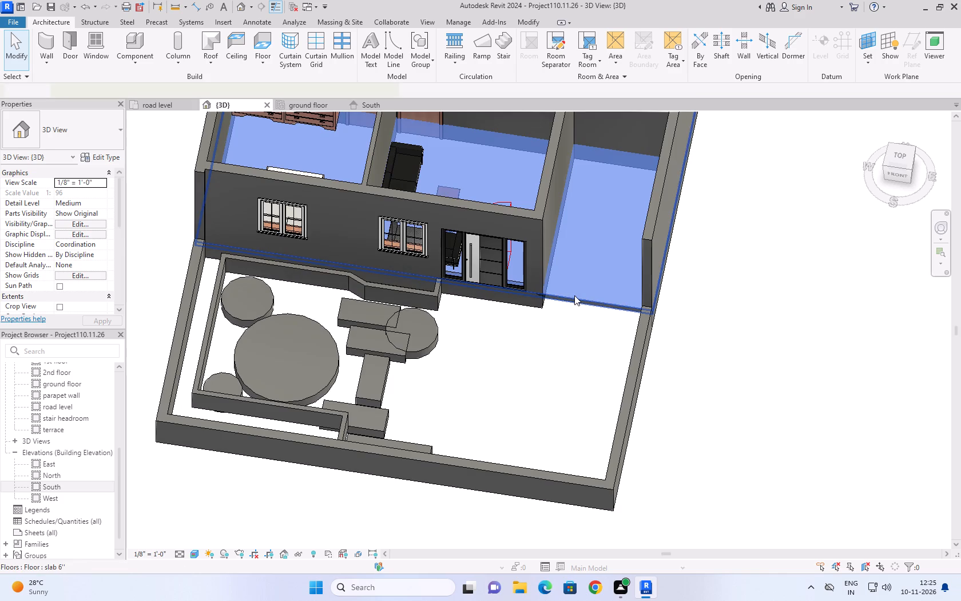
scroll(547, 349, "down", 3)
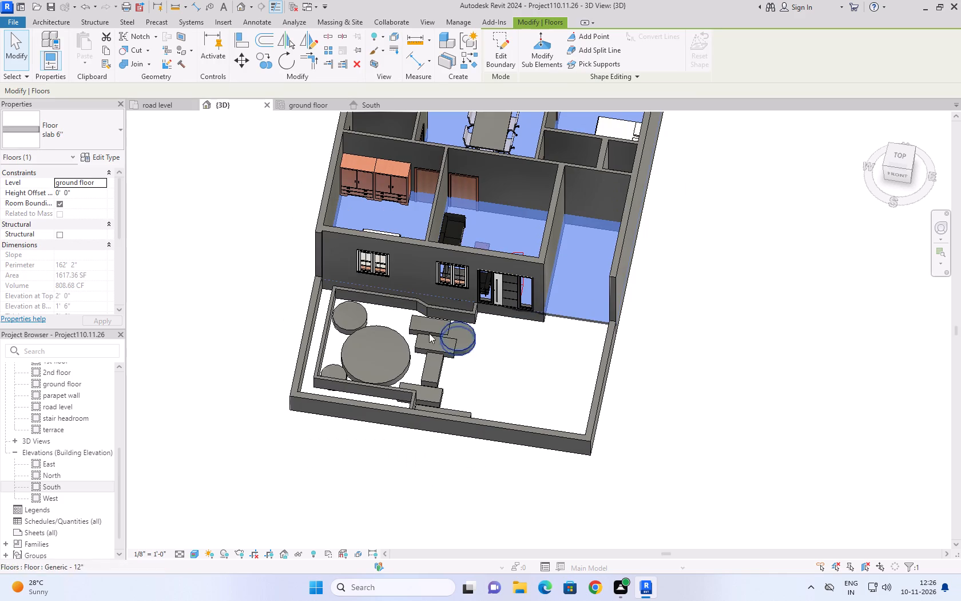
left_click(370, 101)
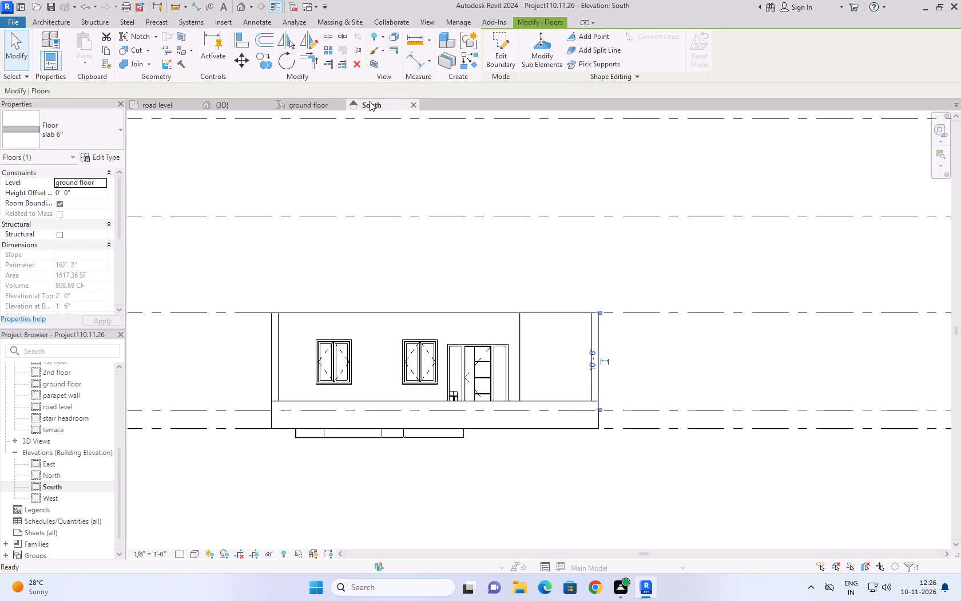
double_click(50, 475)
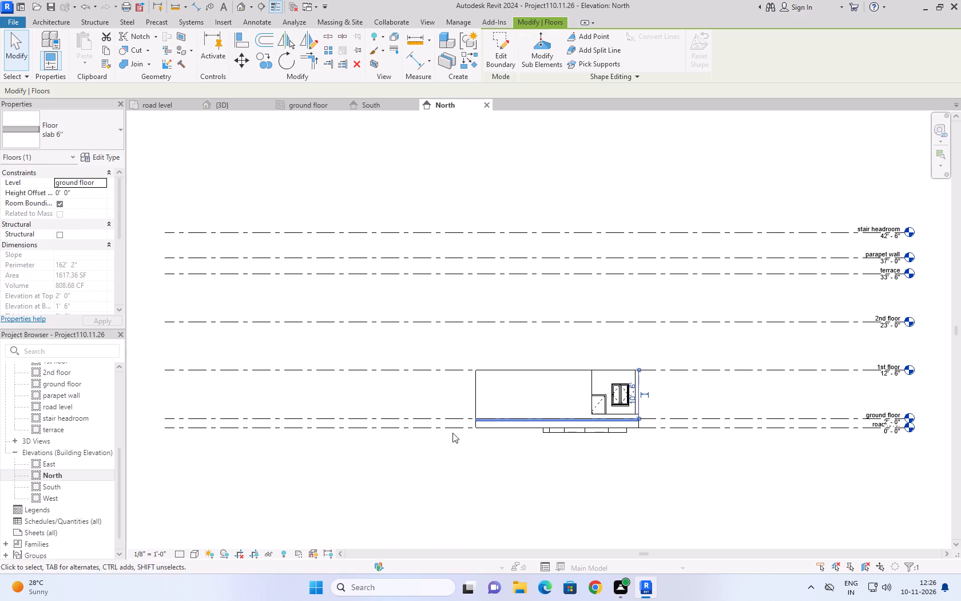
scroll(500, 416, "up", 6)
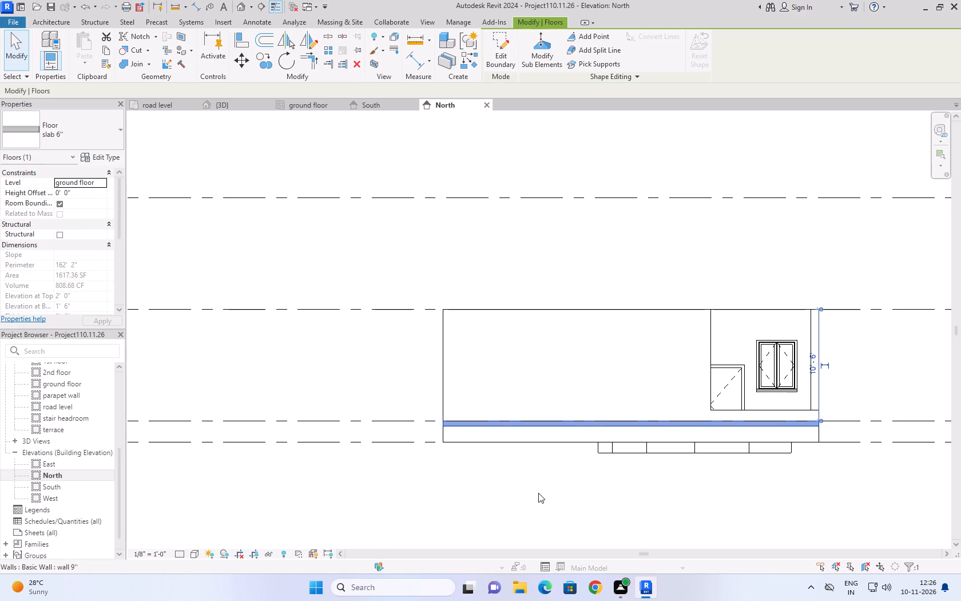
middle_click_drag(538, 493, 370, 508)
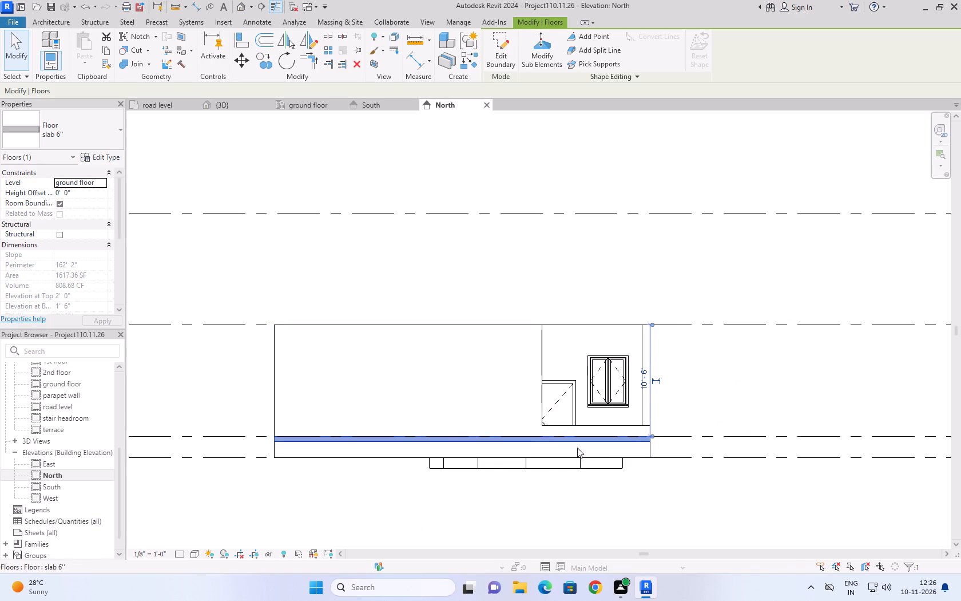
left_click(577, 462)
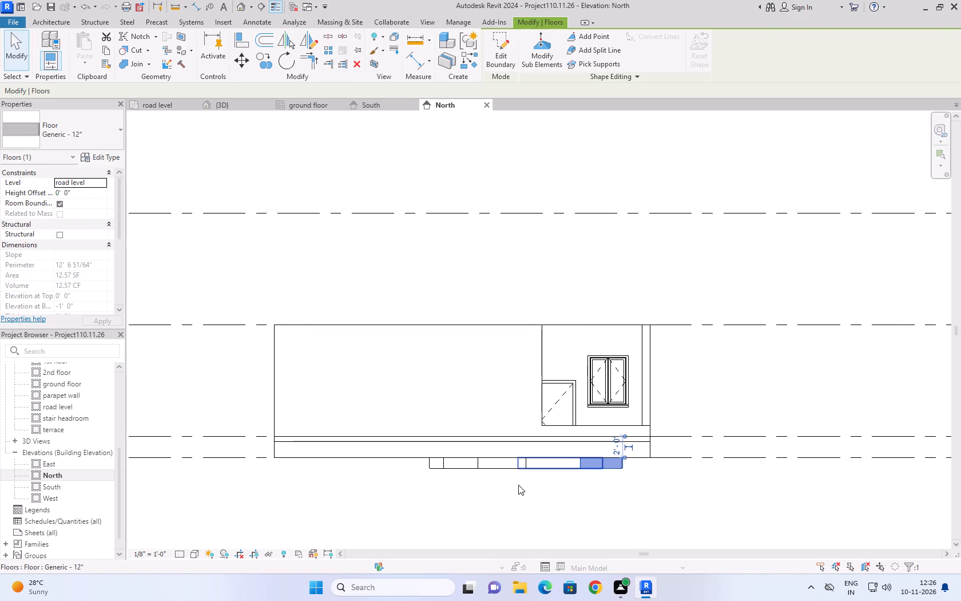
left_click(510, 491)
Set all Single-Flush 36" x 84" doors in the house to the ground floor level.
left_click(574, 406)
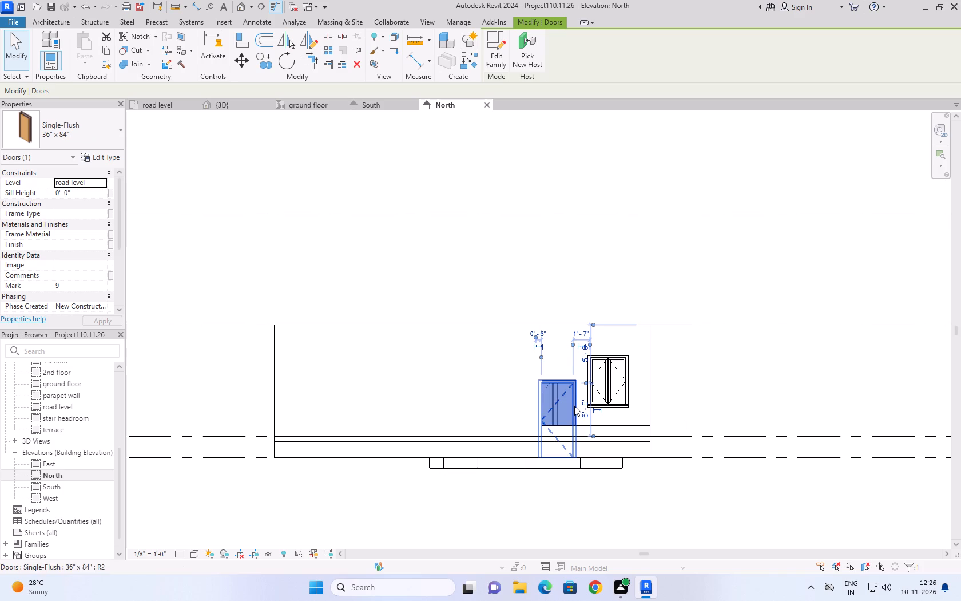
left_click(80, 131)
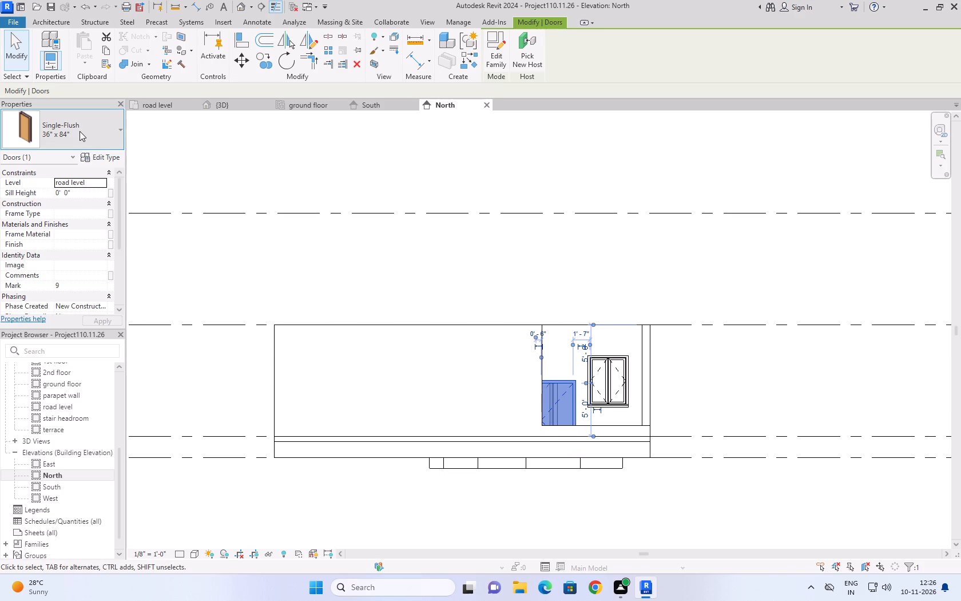
left_click(146, 108)
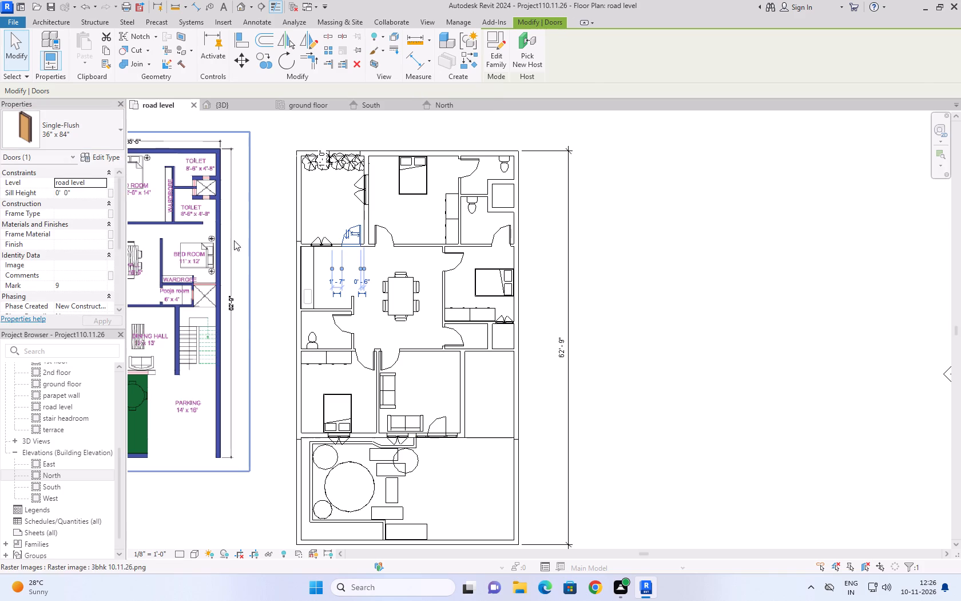
left_click(652, 283)
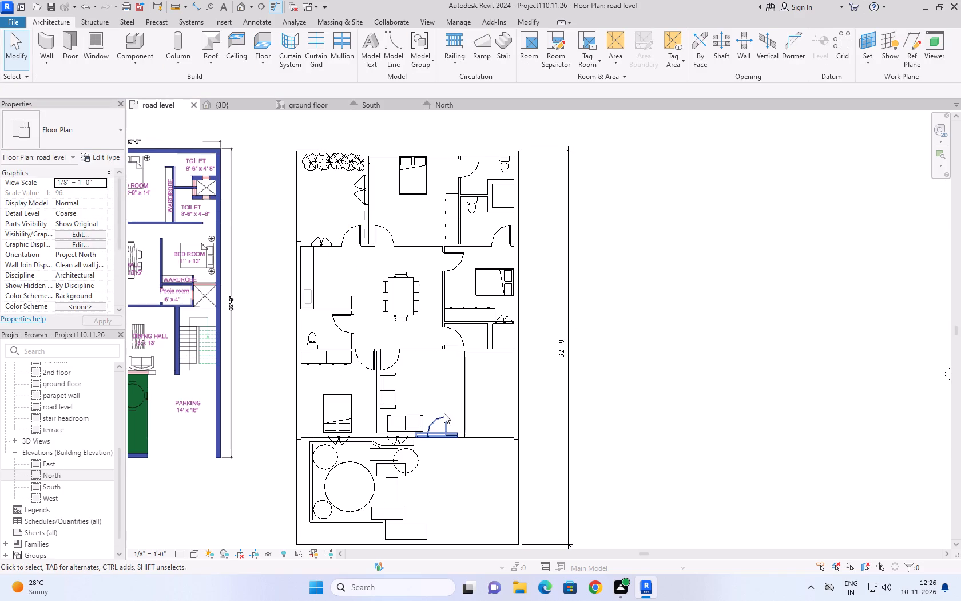
left_click(397, 358)
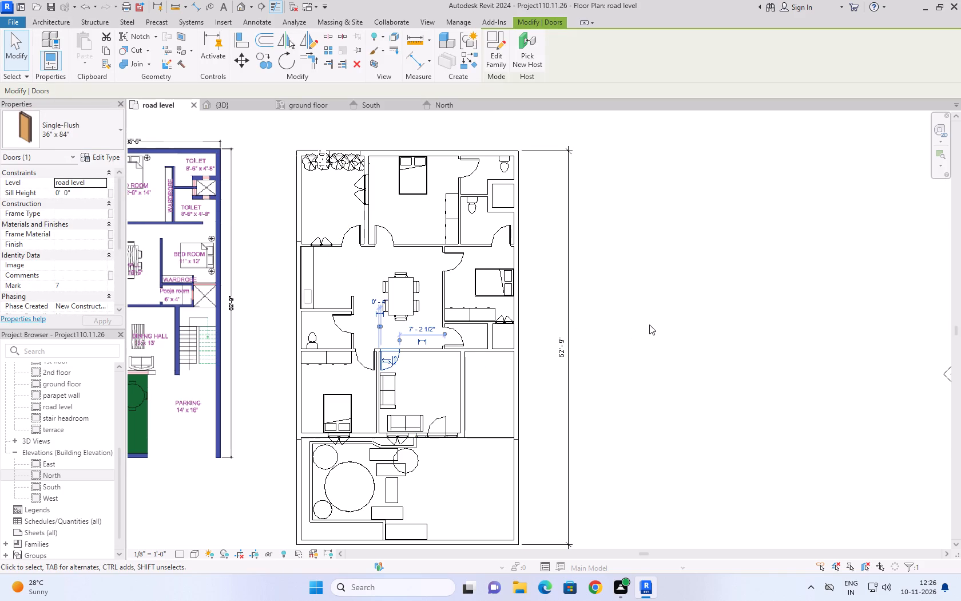
type("sa")
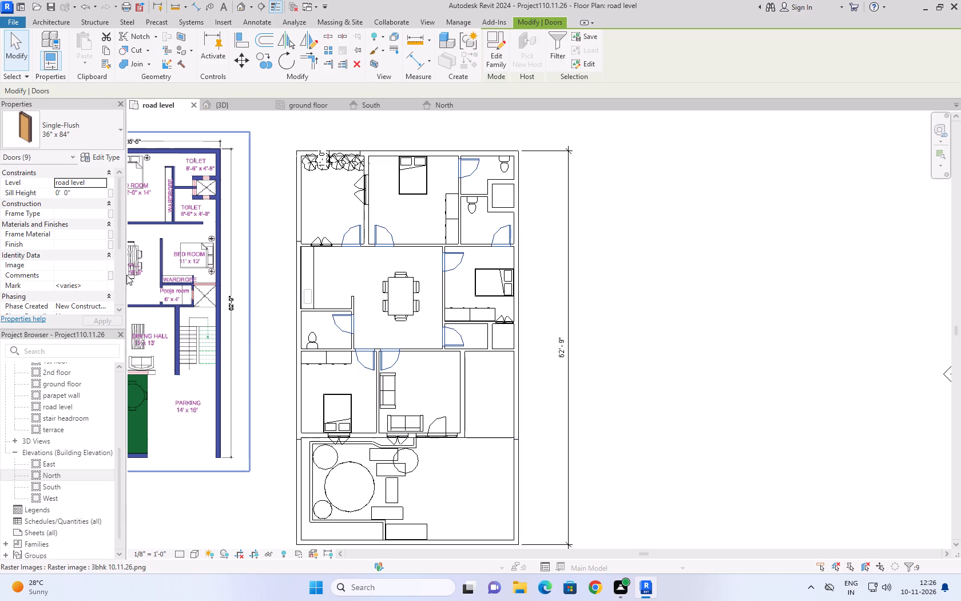
left_click(102, 181)
left_click(90, 203)
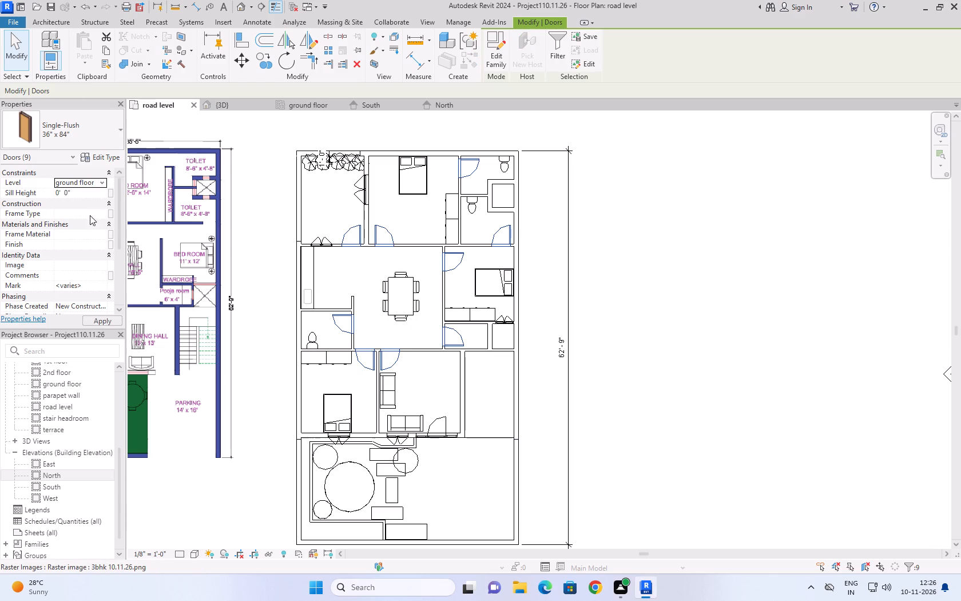
left_click(102, 321)
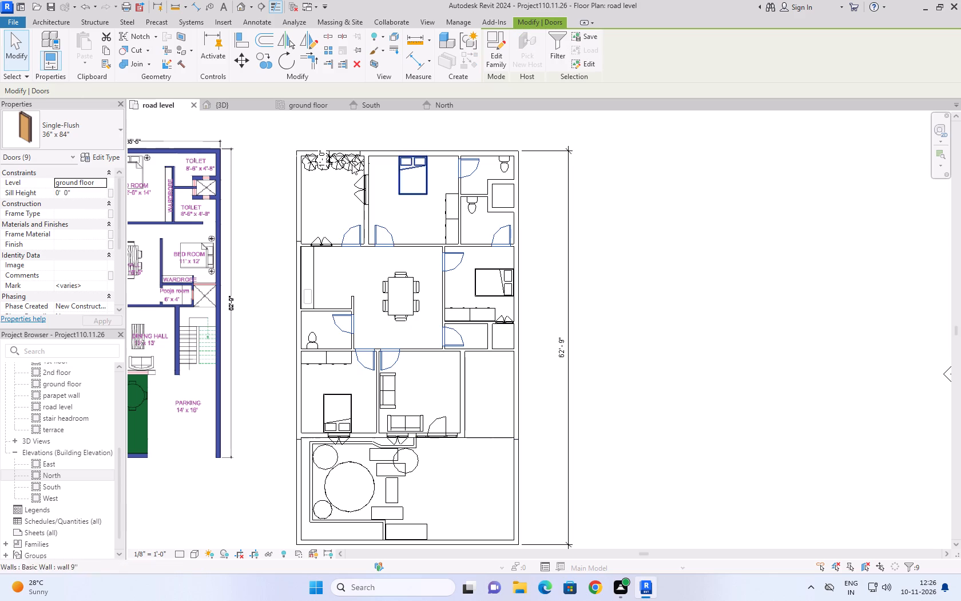
Examine the interior doors, front entrance, sofas and room walls from several angles in the 3D view.
left_click(235, 104)
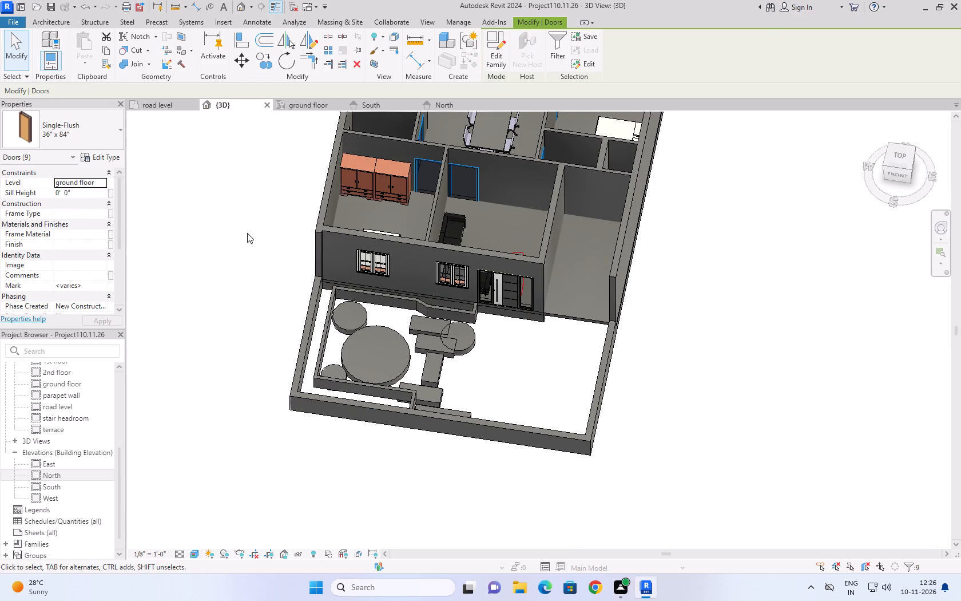
left_click(247, 233)
scroll(472, 199, "up", 4)
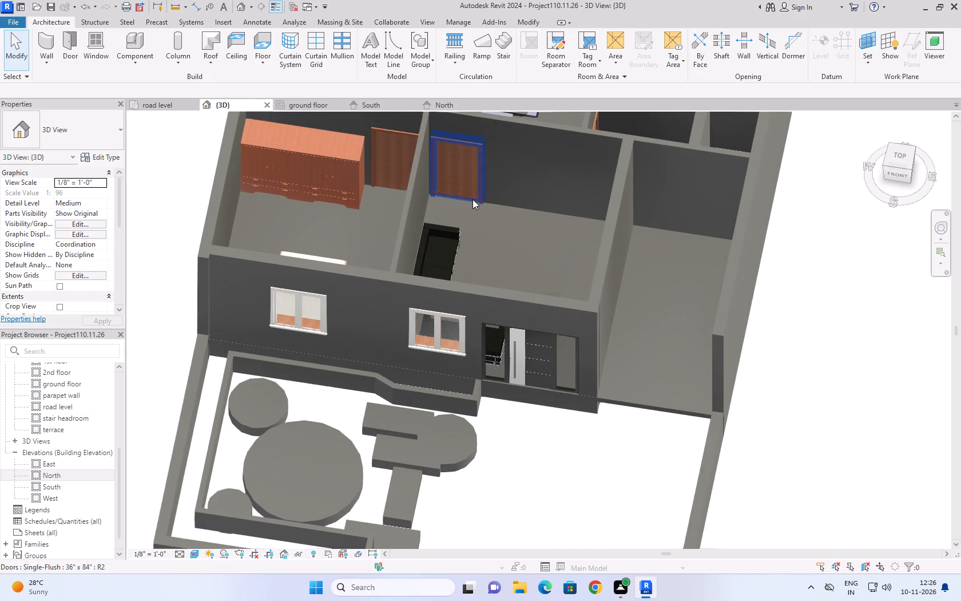
middle_click_drag(376, 224, 302, 308, "shift")
scroll(376, 224, "up", 1, "shift")
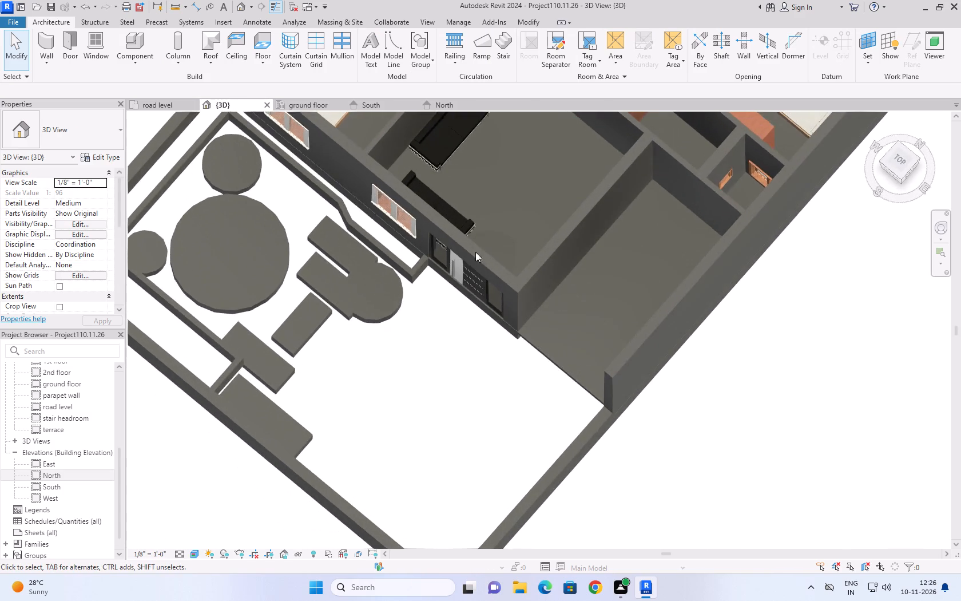
middle_click_drag(528, 209, 312, 367)
scroll(341, 343, "down", 1)
scroll(248, 356, "up", 7)
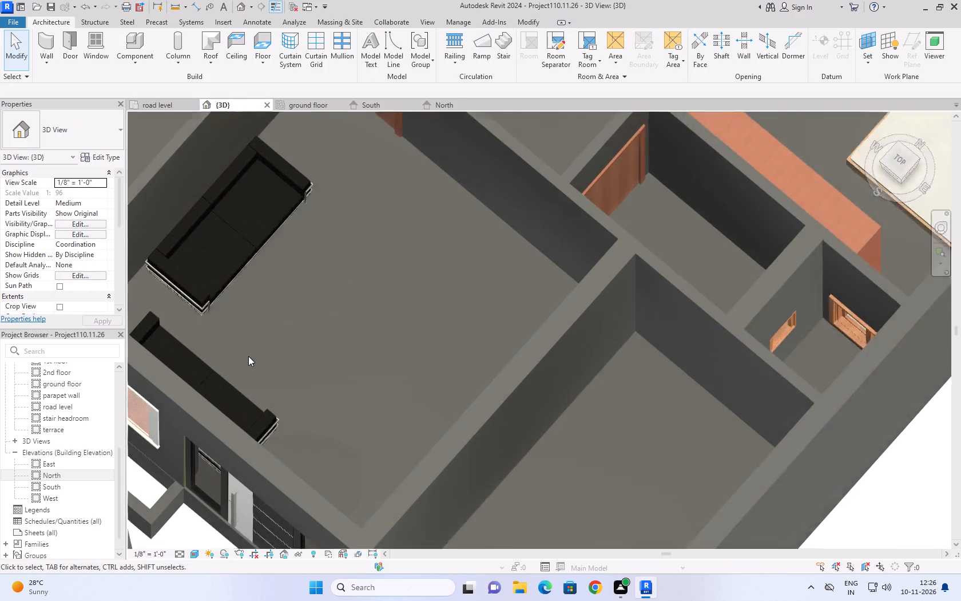
middle_click_drag(251, 350, 323, 382, "shift")
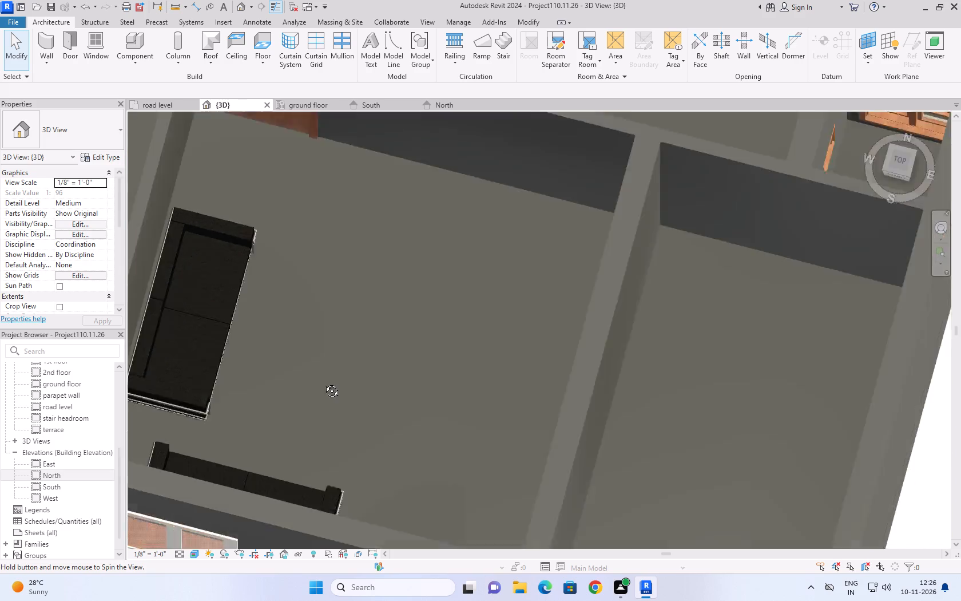
middle_click_drag(323, 382, 678, 296, "shift")
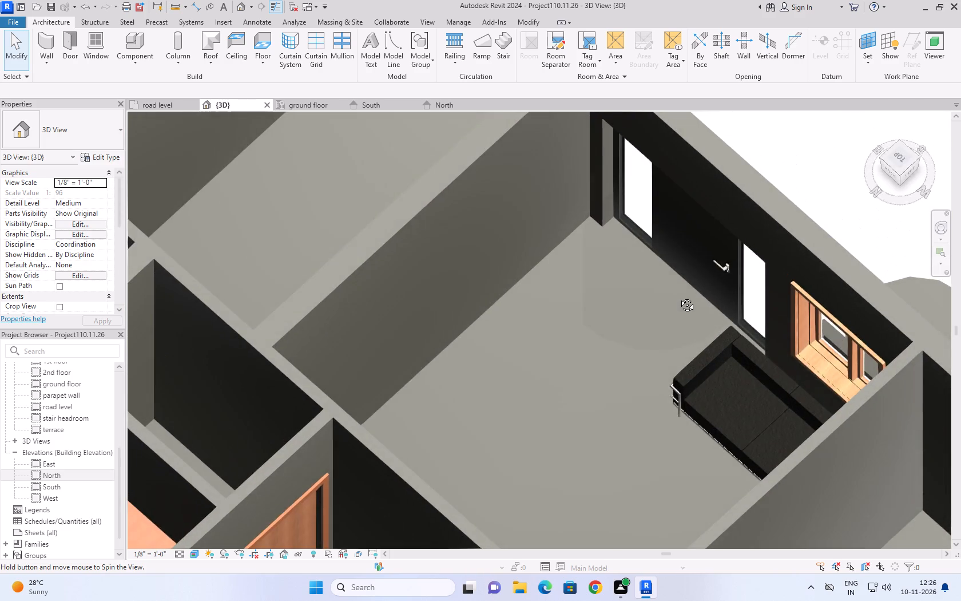
middle_click_drag(678, 296, 724, 258, "shift")
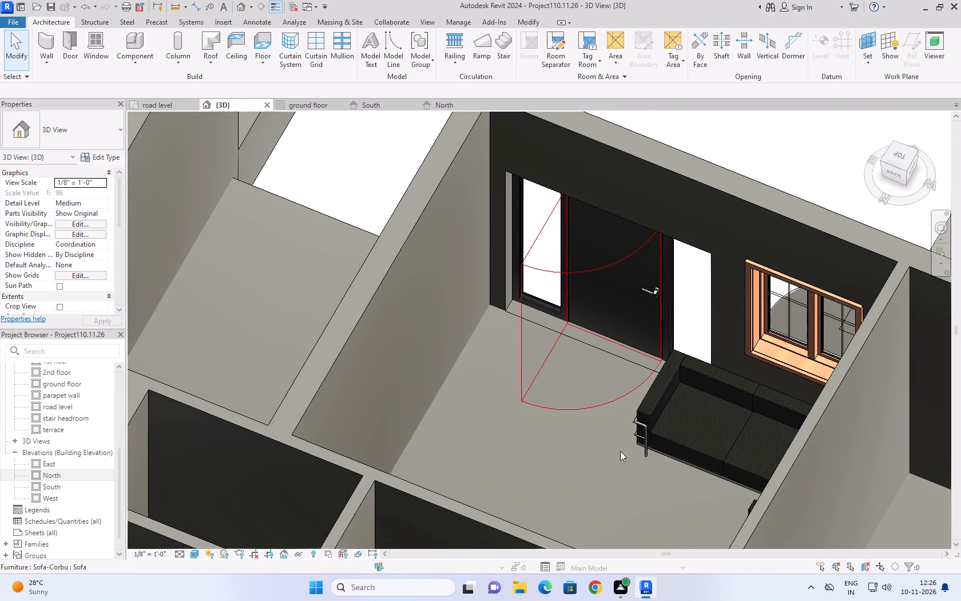
middle_click_drag(620, 453, 207, 432, "shift")
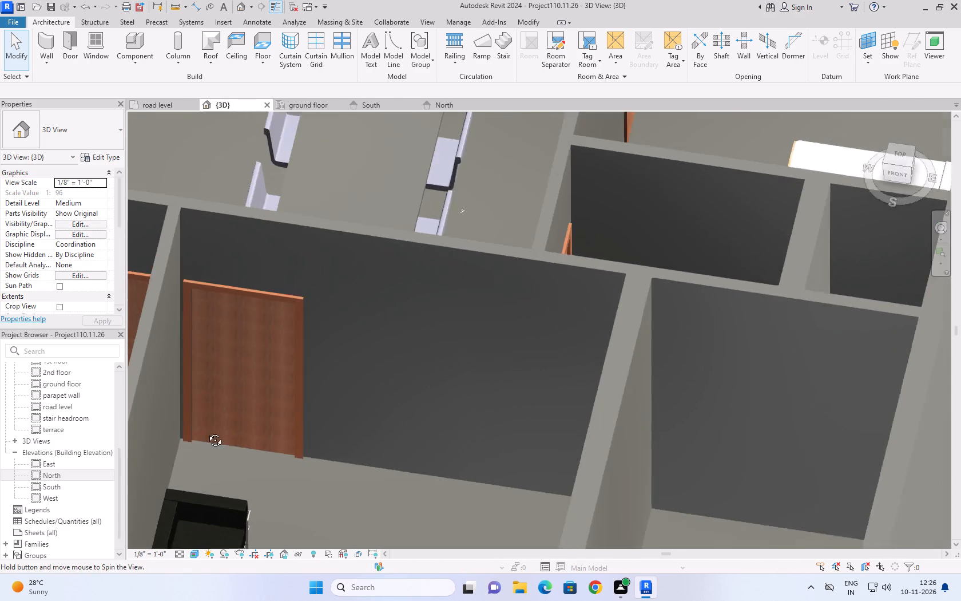
middle_click_drag(207, 432, 306, 325, "shift")
scroll(218, 375, "down", 1, "shift")
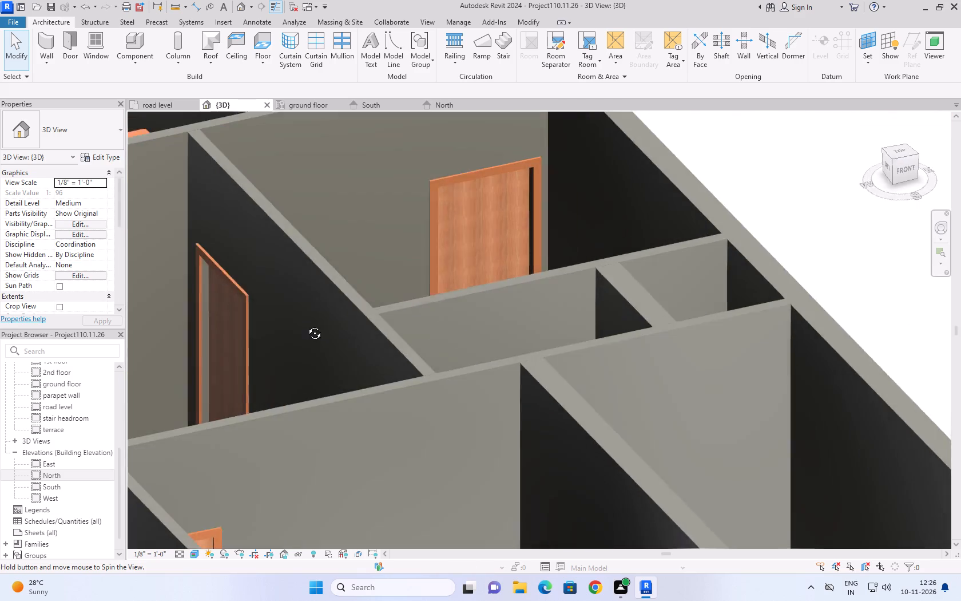
middle_click_drag(306, 325, 532, 435, "shift")
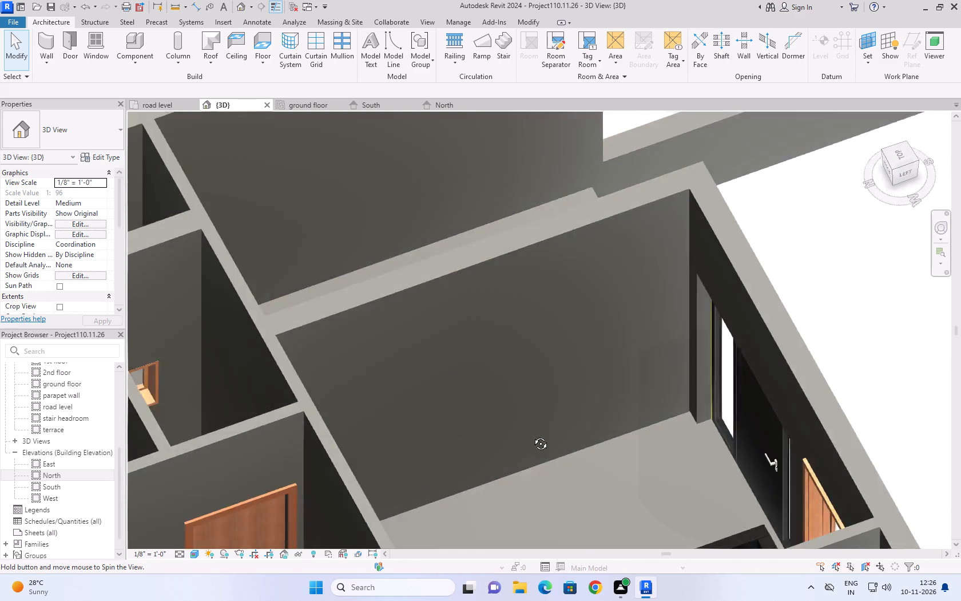
middle_click_drag(532, 435, 574, 429, "shift")
middle_click_drag(576, 429, 543, 538, "shift")
scroll(577, 430, "down", 1, "shift")
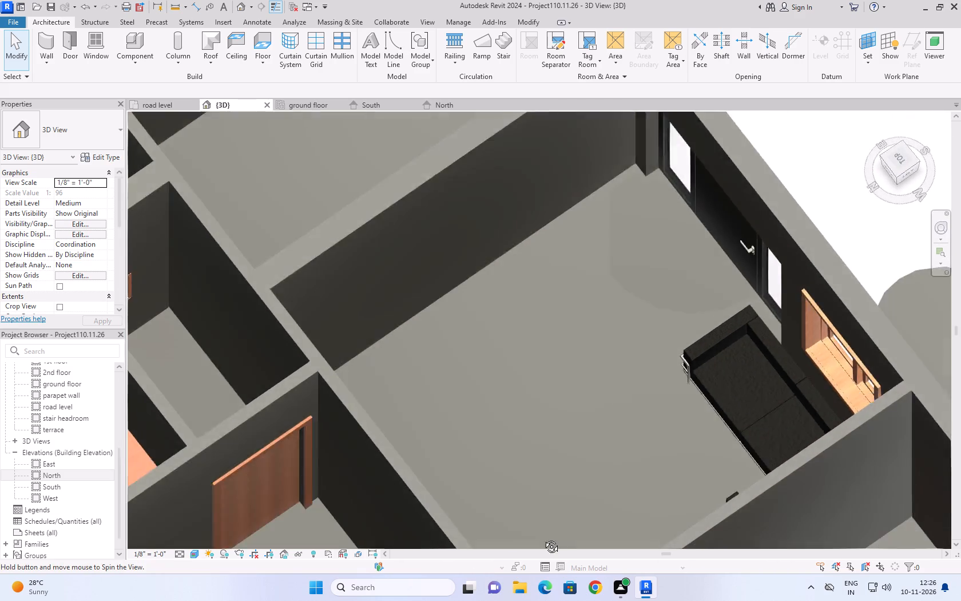
Examine the rooms, furniture and front garden from above in the 3D view, and the whole house in the home isometric orientation.
middle_click_drag(543, 538, 509, 552, "shift")
scroll(145, 230, "down", 3)
scroll(224, 210, "down", 3)
middle_click_drag(243, 212, 245, 214)
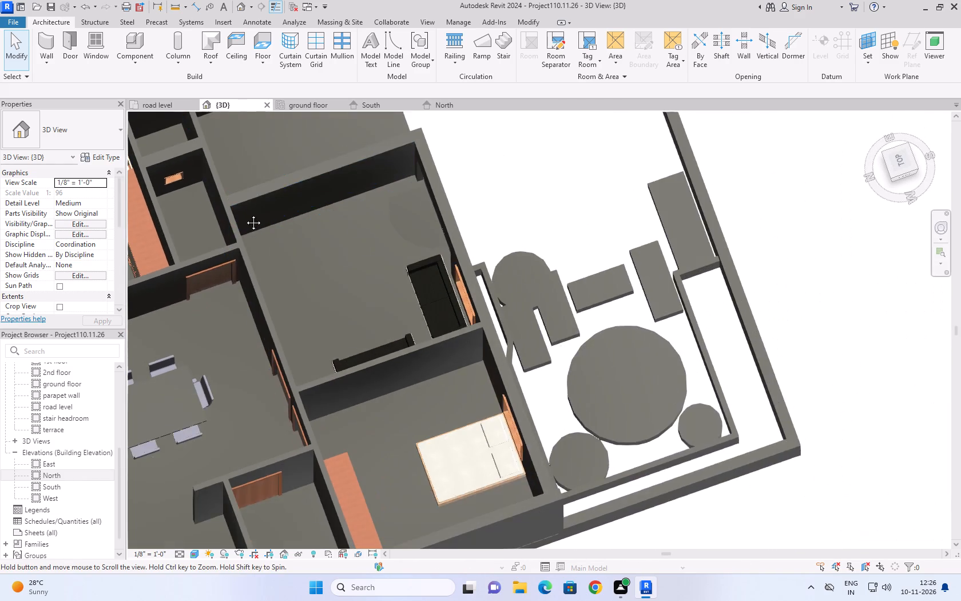
middle_click_drag(245, 214, 447, 319)
middle_click_drag(208, 354, 339, 318)
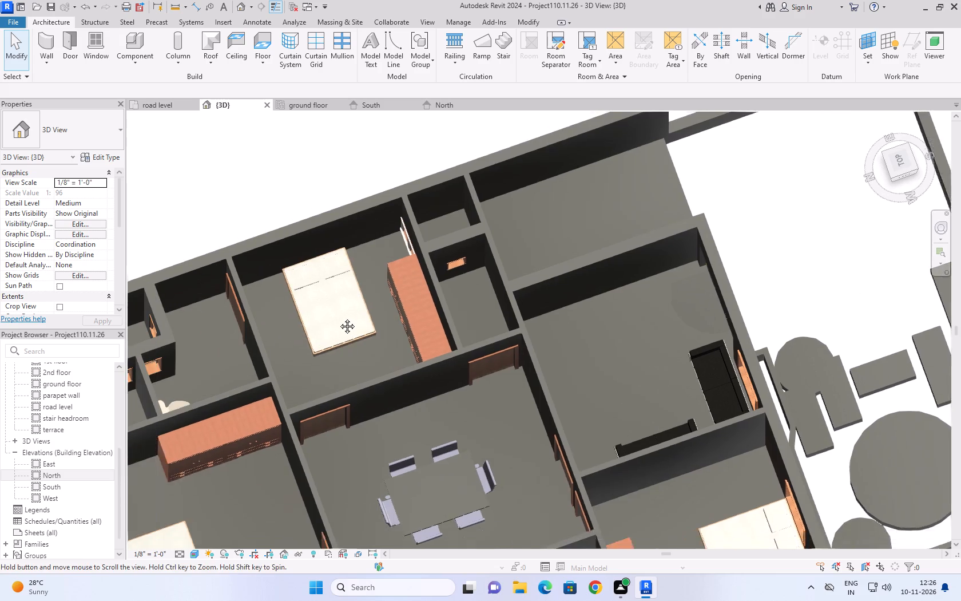
middle_click_drag(339, 318, 423, 278)
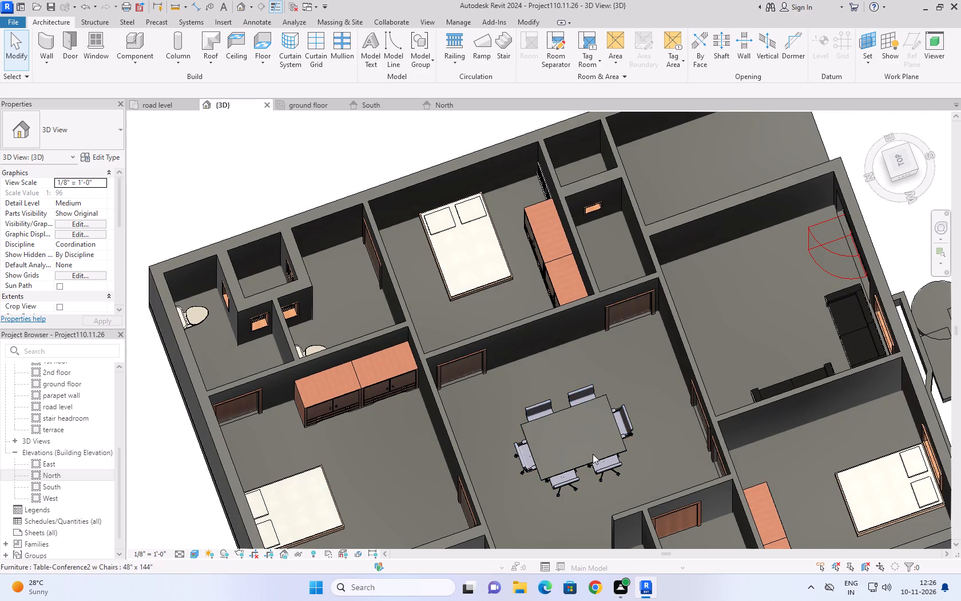
middle_click_drag(625, 438, 361, 274)
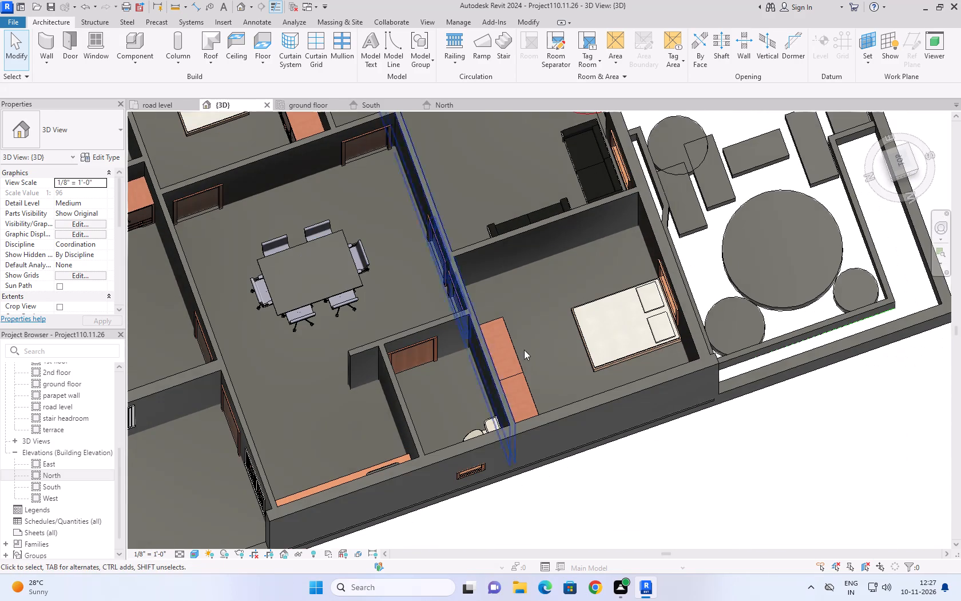
middle_click_drag(553, 368, 491, 286)
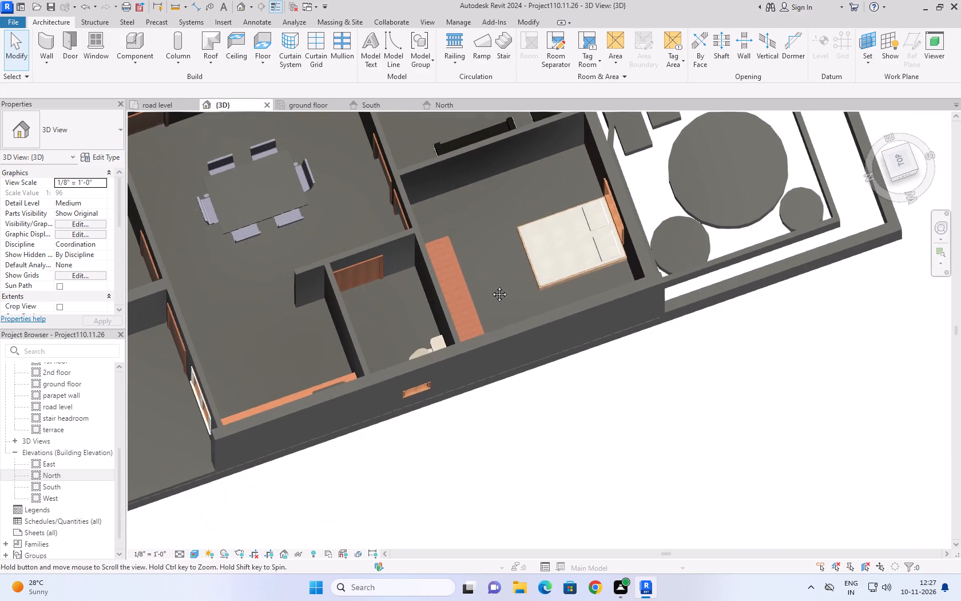
middle_click_drag(491, 286, 301, 420)
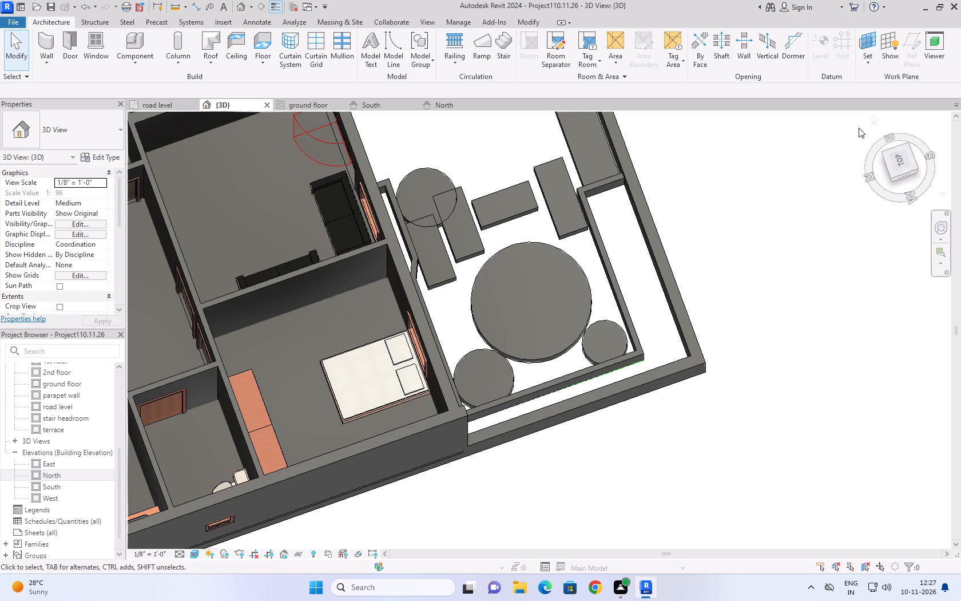
left_click(871, 121)
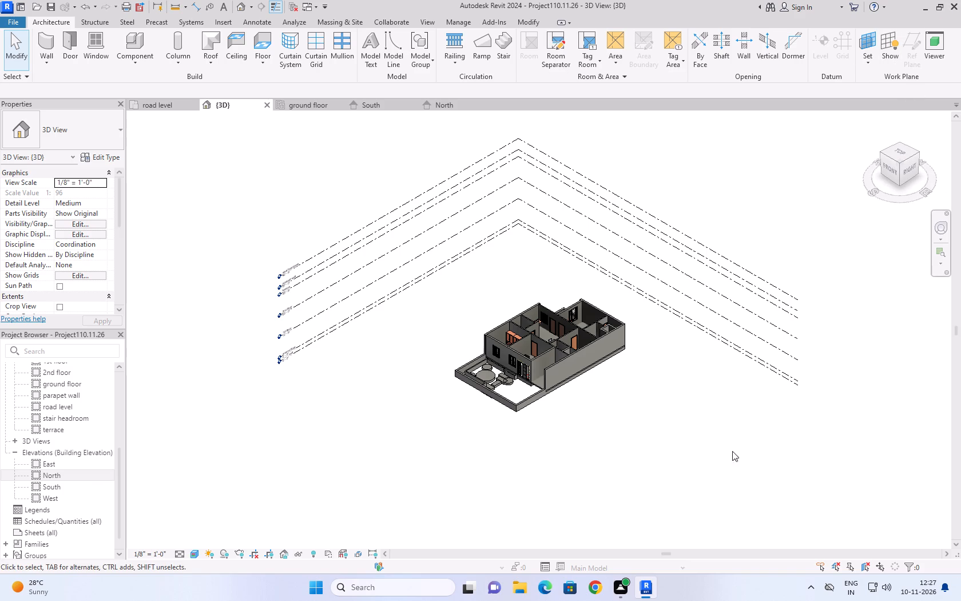
scroll(645, 511, "up", 5)
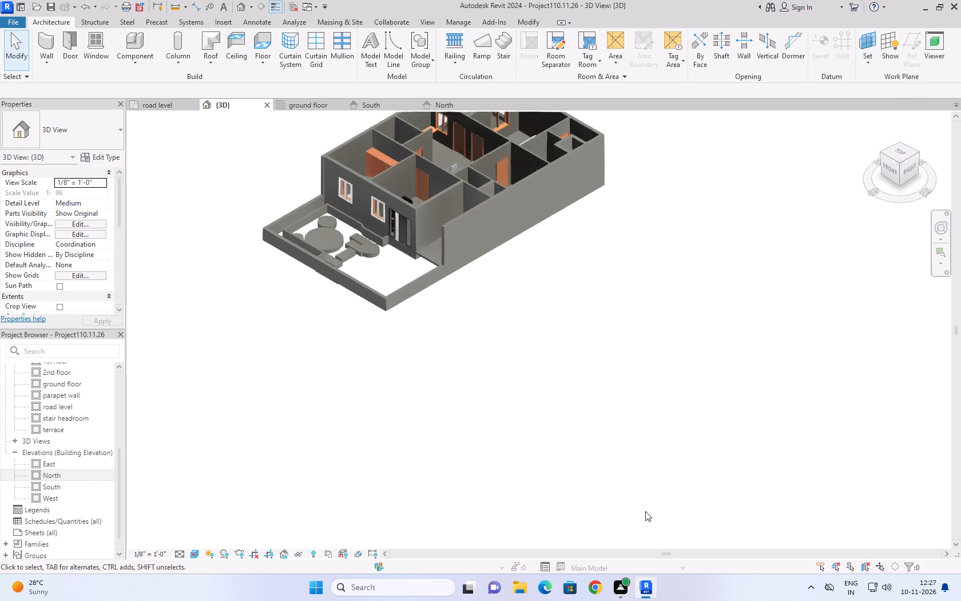
scroll(645, 511, "up", 2)
middle_click_drag(438, 268, 475, 552)
scroll(459, 498, "up", 1)
scroll(475, 552, "down", 1)
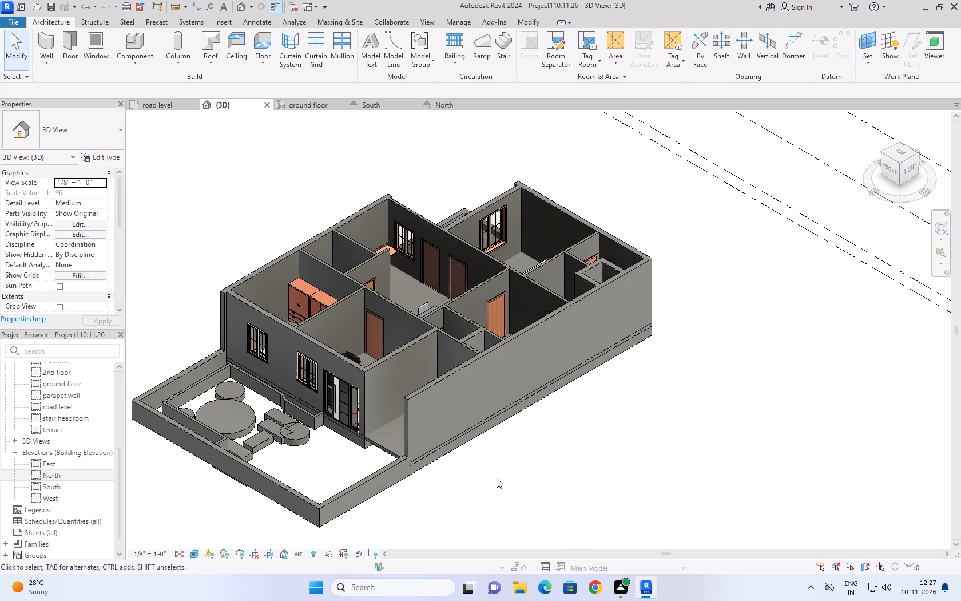
Create a 6" slab floor at road level in the road level plan, with a 33'-11" wide rectangular boundary filling the front yard inside the compound walls.
left_click(299, 108)
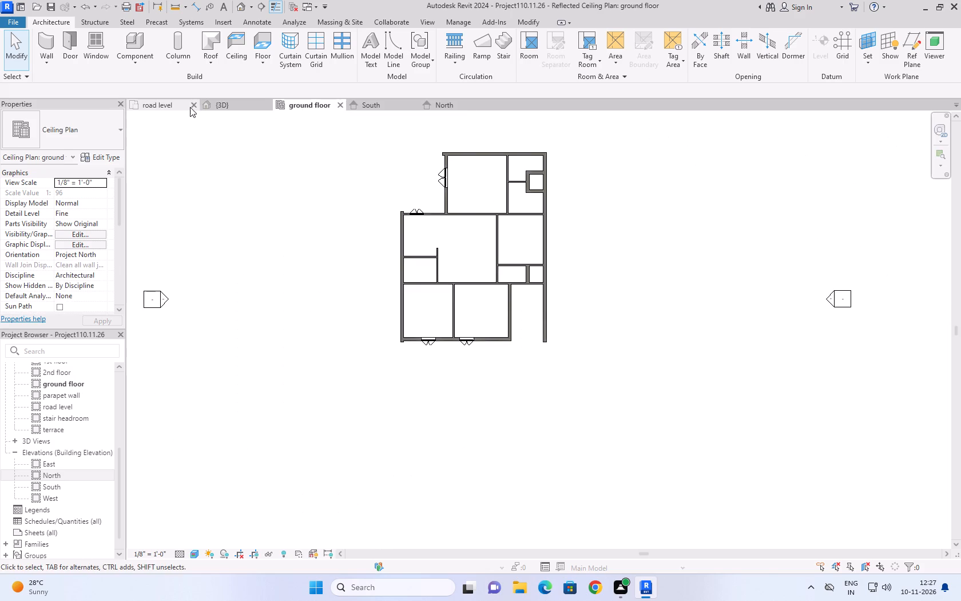
left_click(178, 107)
scroll(586, 319, "down", 3)
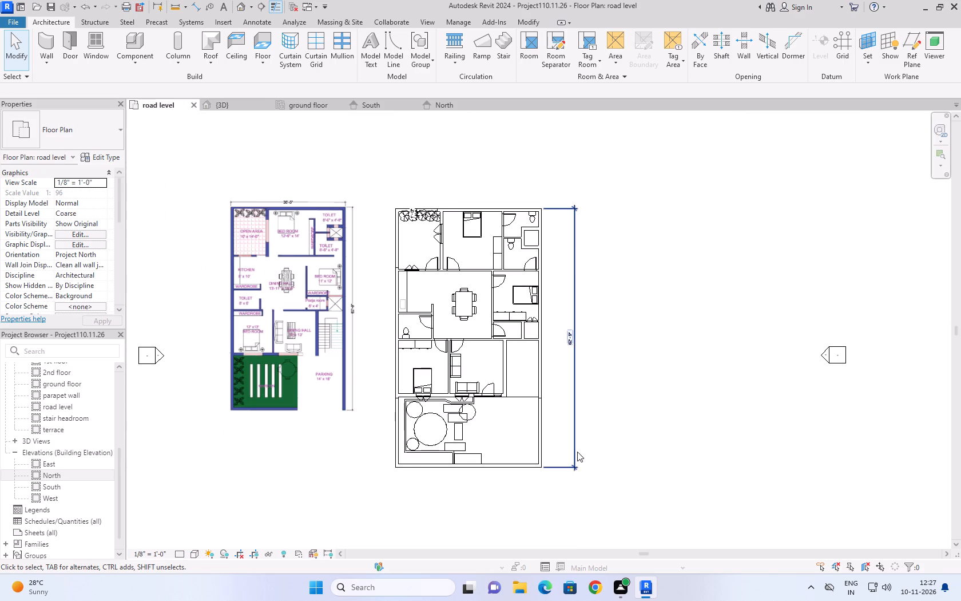
scroll(579, 452, "up", 3)
scroll(641, 362, "down", 3)
scroll(614, 475, "up", 3)
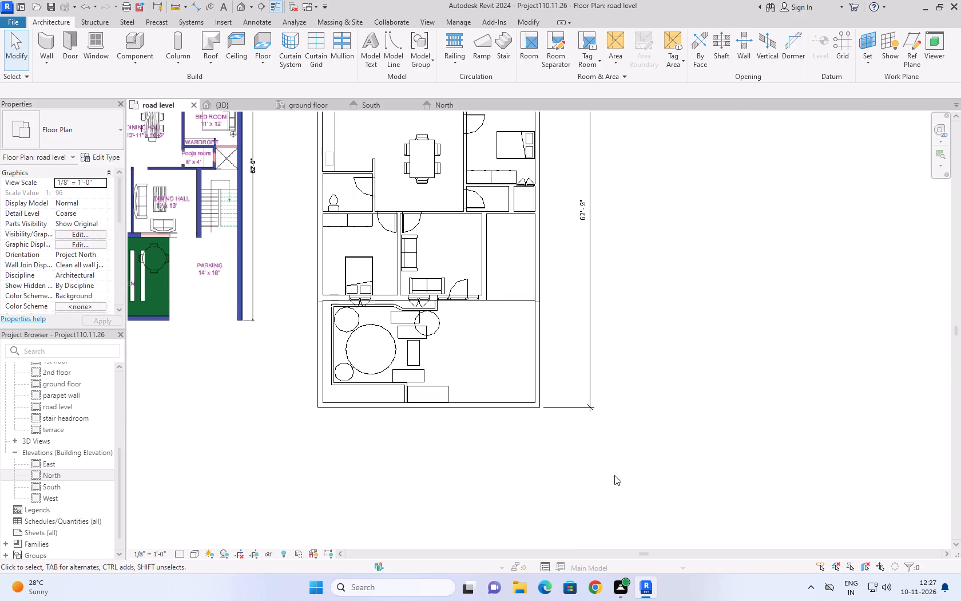
left_click(614, 475)
scroll(466, 315, "down", 1)
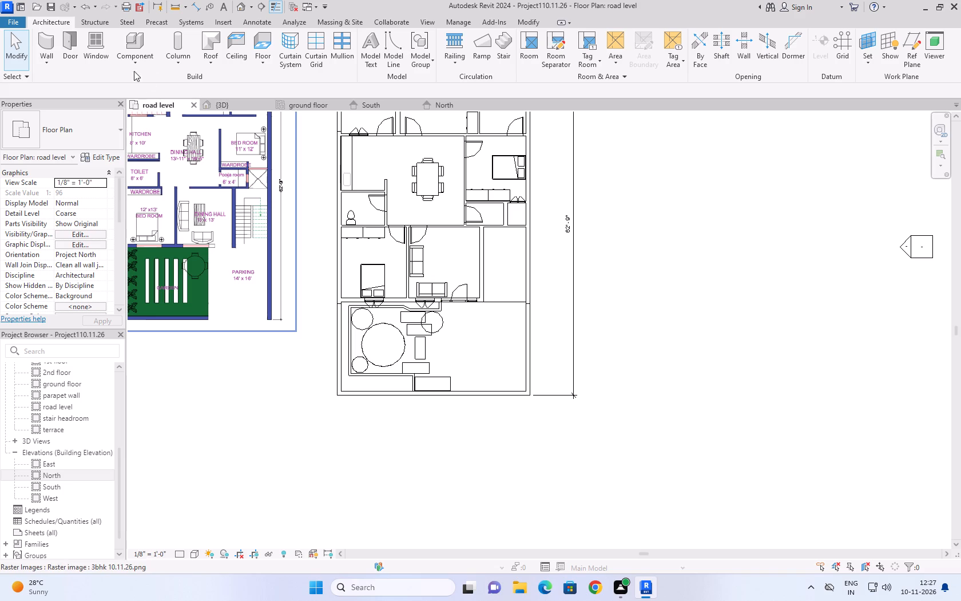
left_click(270, 66)
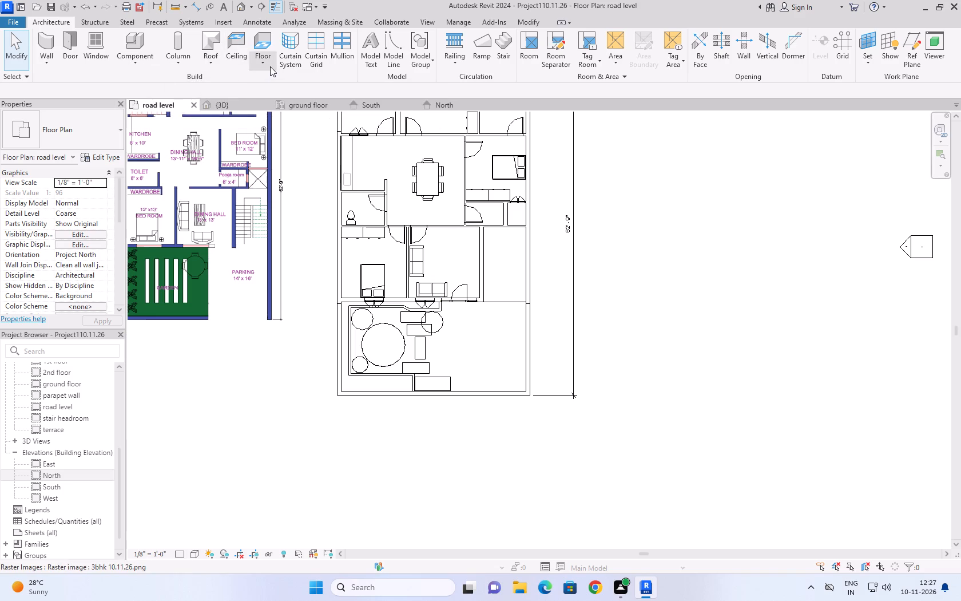
left_click(281, 80)
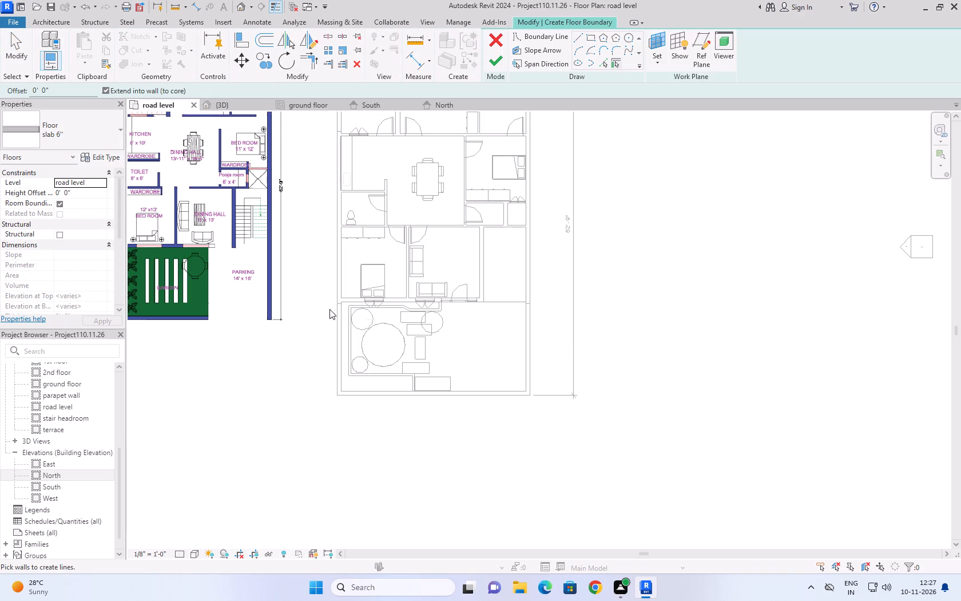
left_click(576, 38)
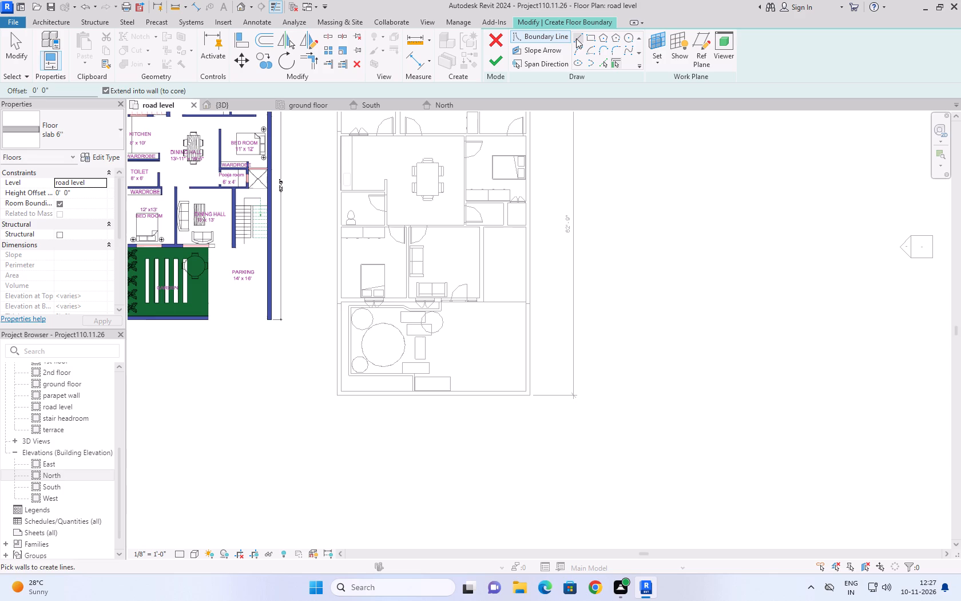
scroll(369, 364, "up", 4)
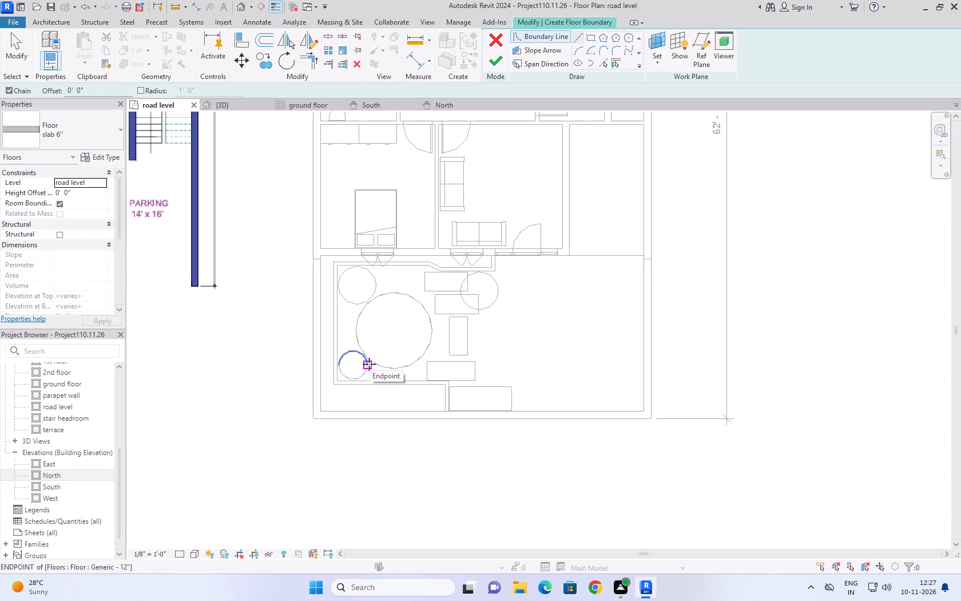
left_click(320, 256)
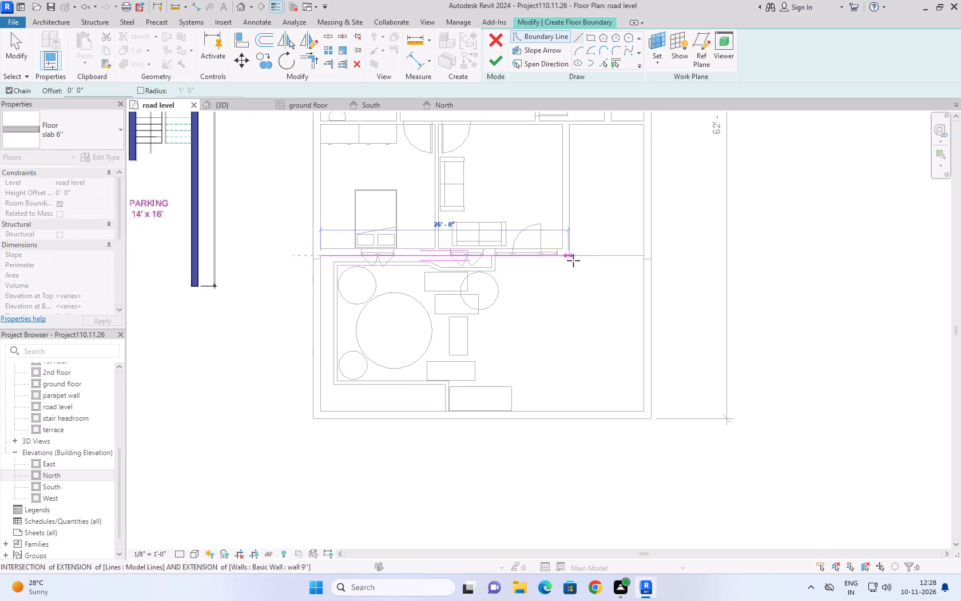
left_click(645, 254)
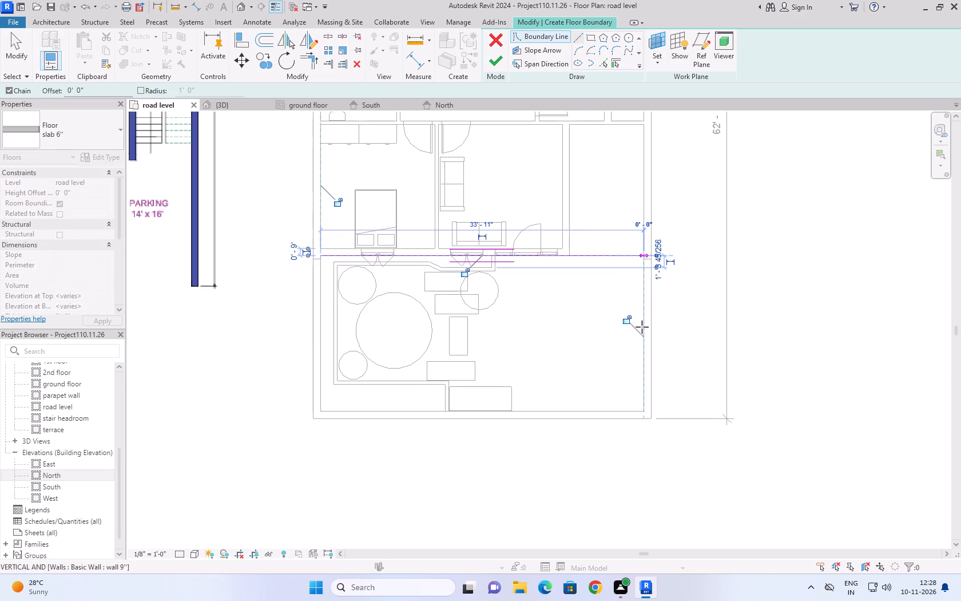
left_click(644, 412)
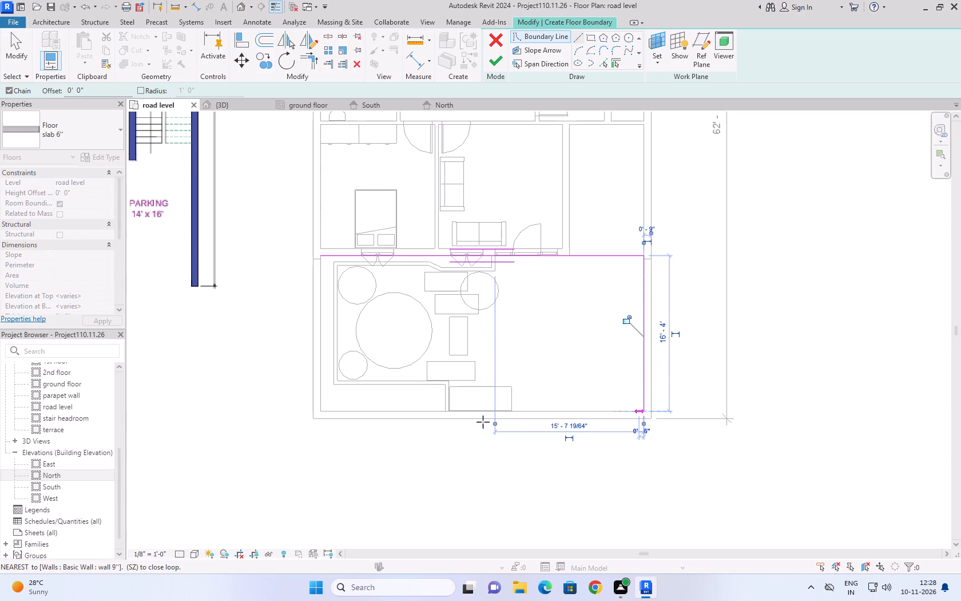
left_click(320, 408)
left_click(320, 256)
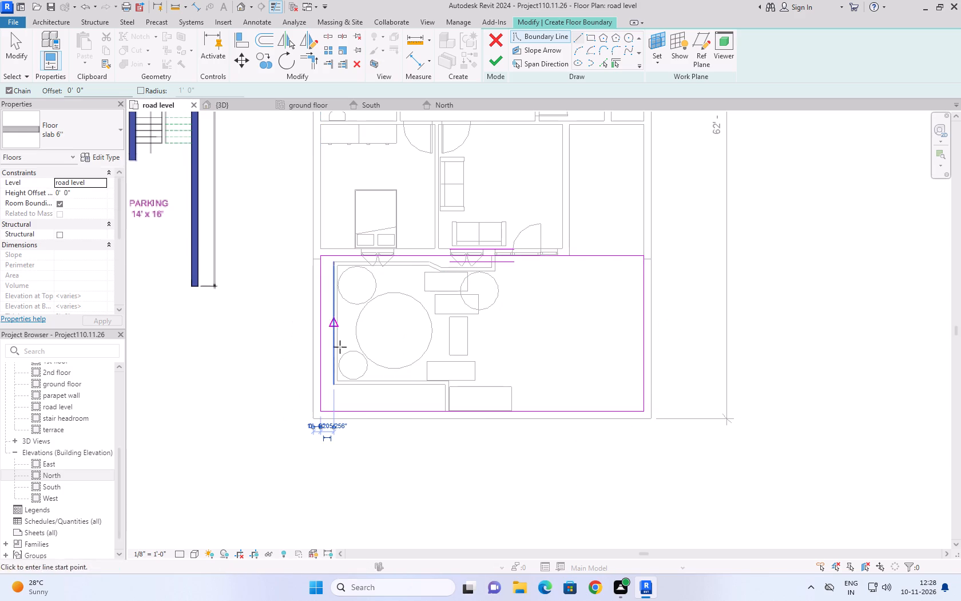
left_click(498, 50)
left_click(500, 52)
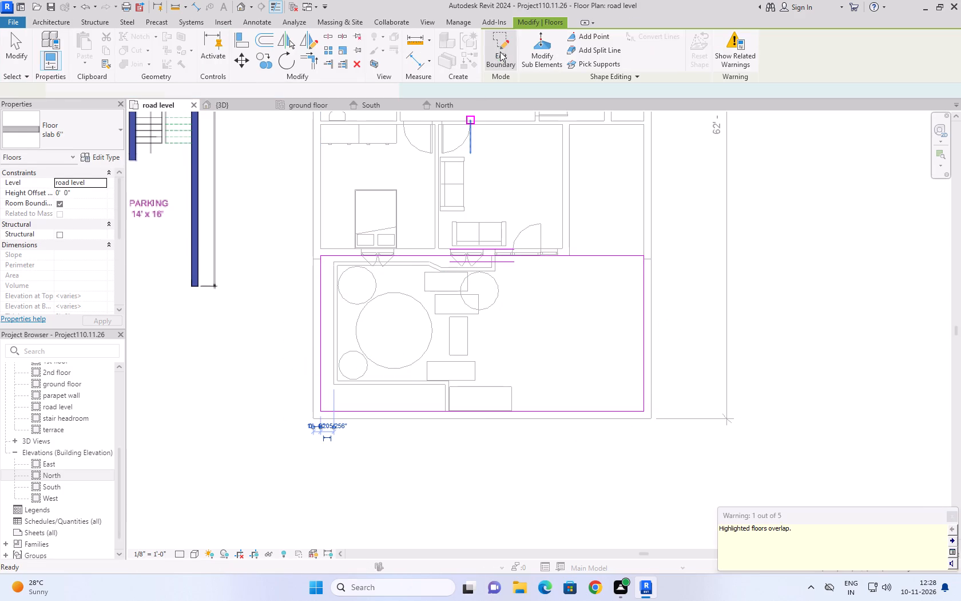
left_click(951, 515)
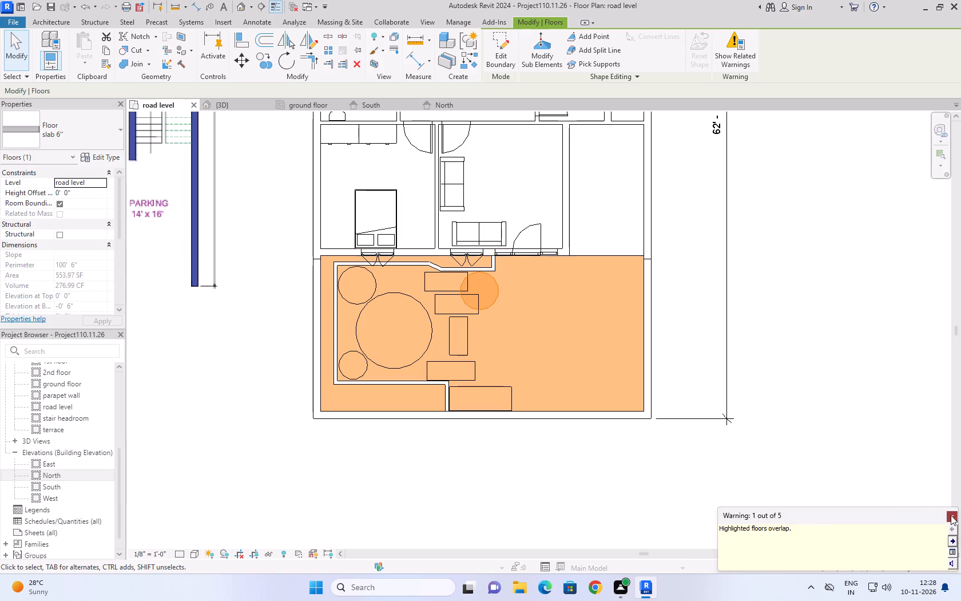
key("Down")
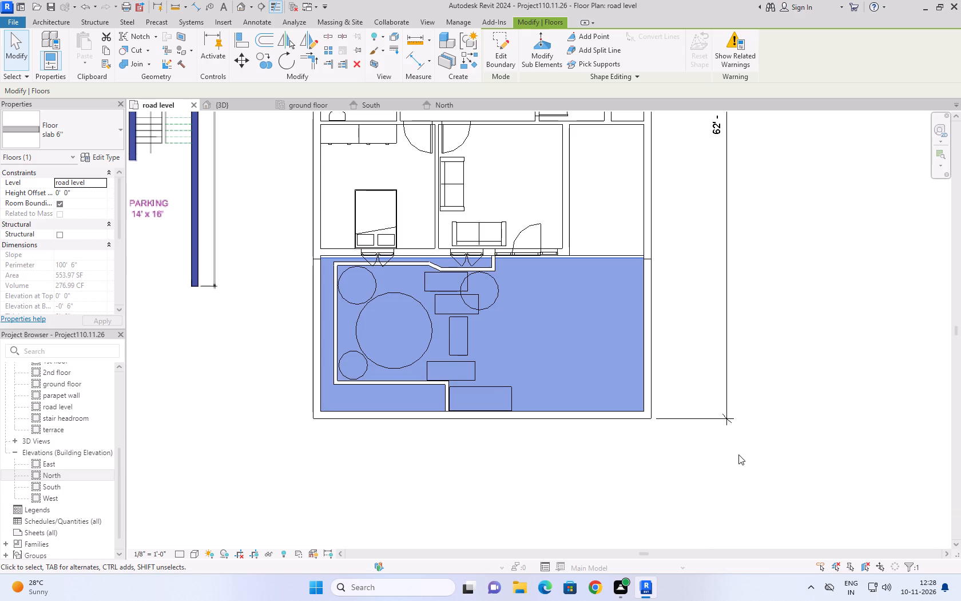
key("Up")
left_click(780, 341)
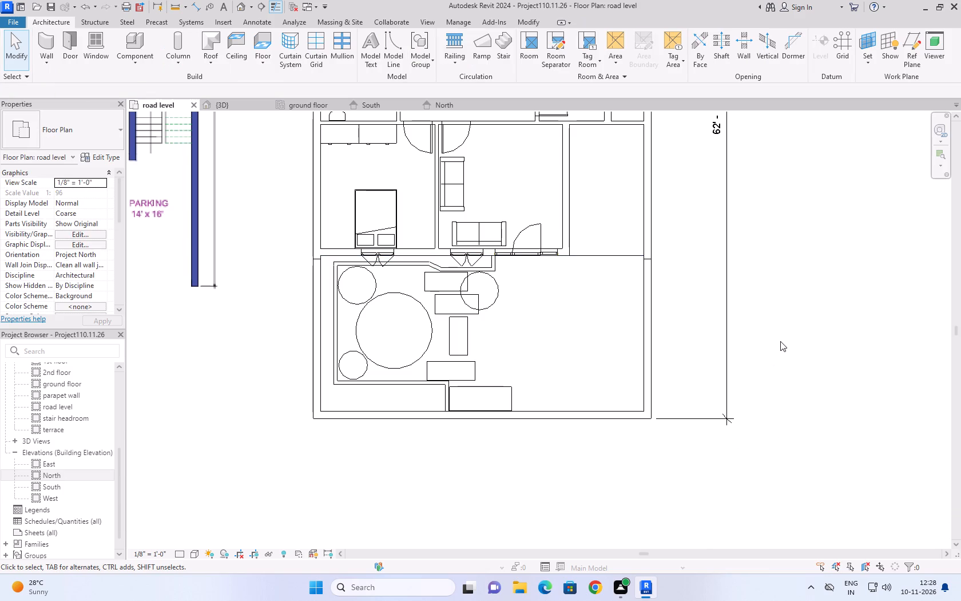
Check the front yard slab and where it meets the house slab in the 3D view, road level plan and South elevation.
left_click(241, 102)
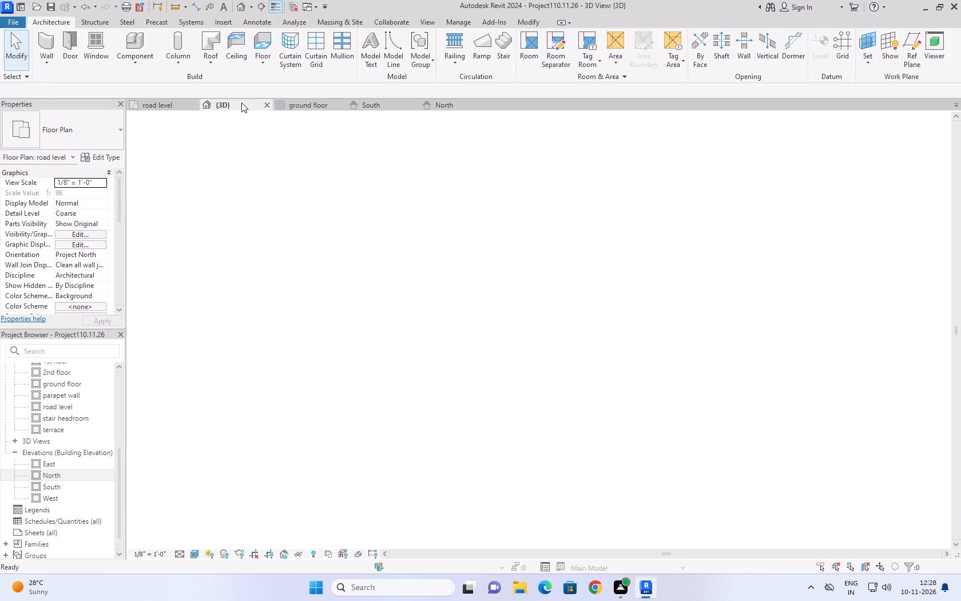
left_click(547, 466)
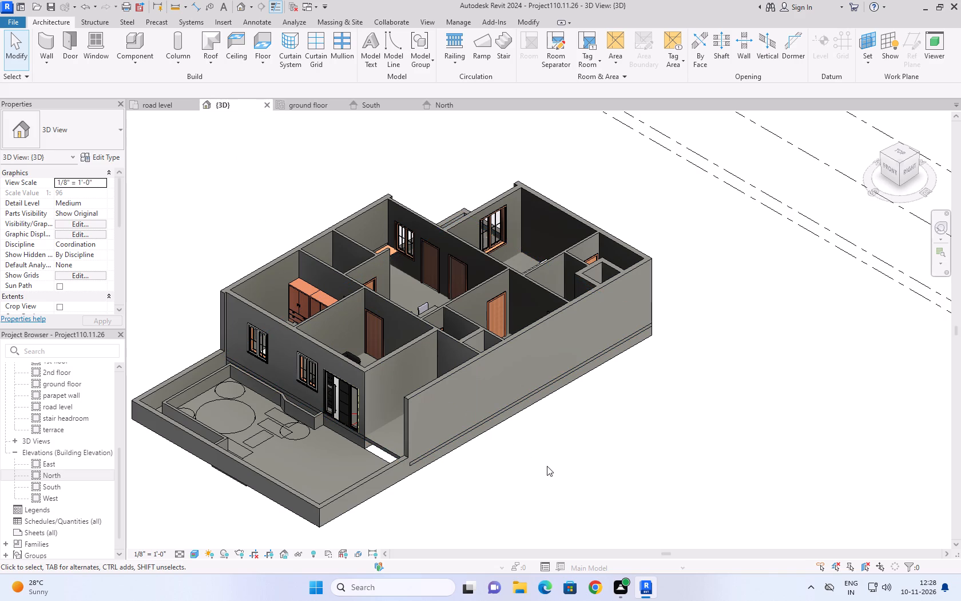
scroll(317, 505, "up", 7)
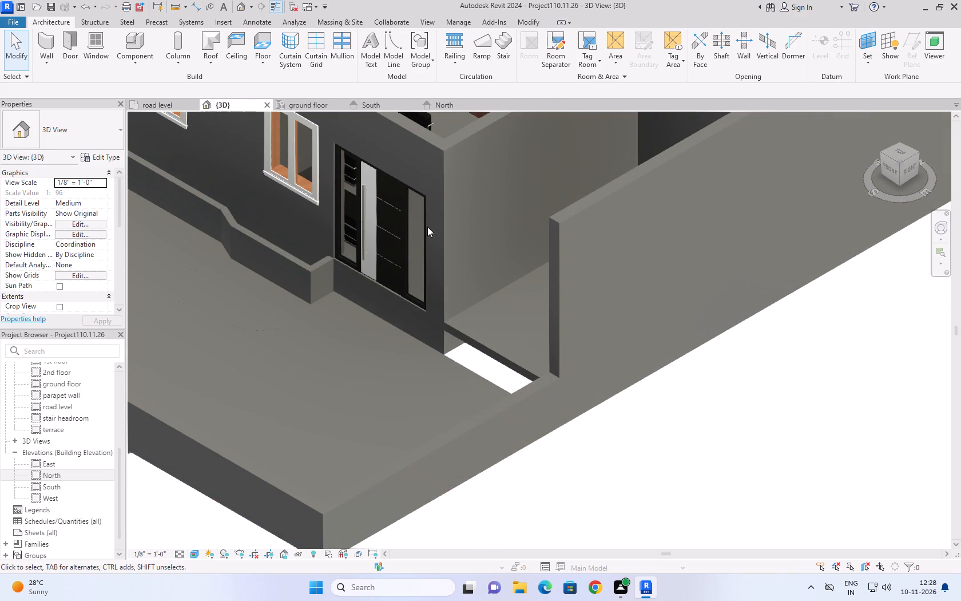
left_click(140, 107)
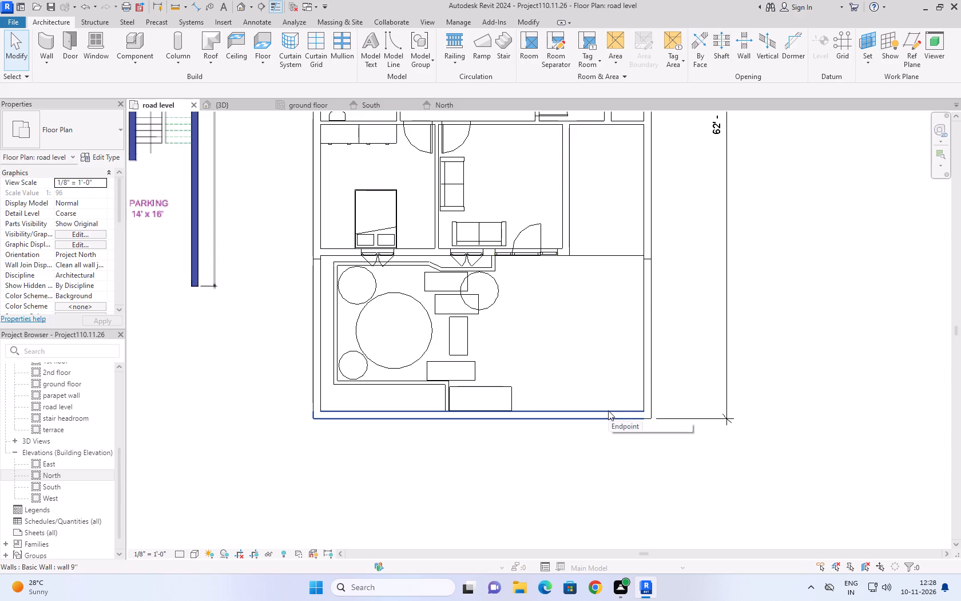
left_click(622, 257)
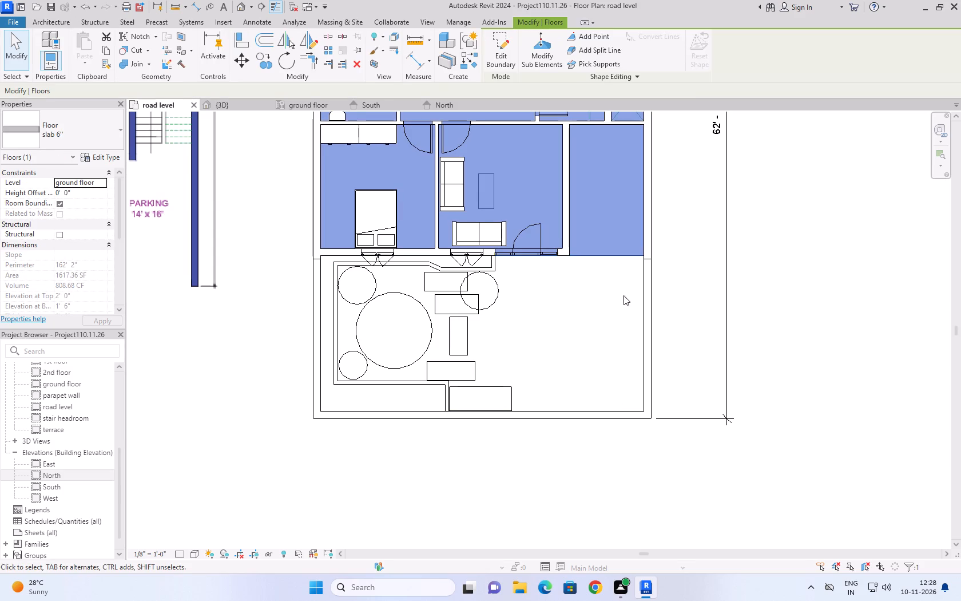
left_click(579, 496)
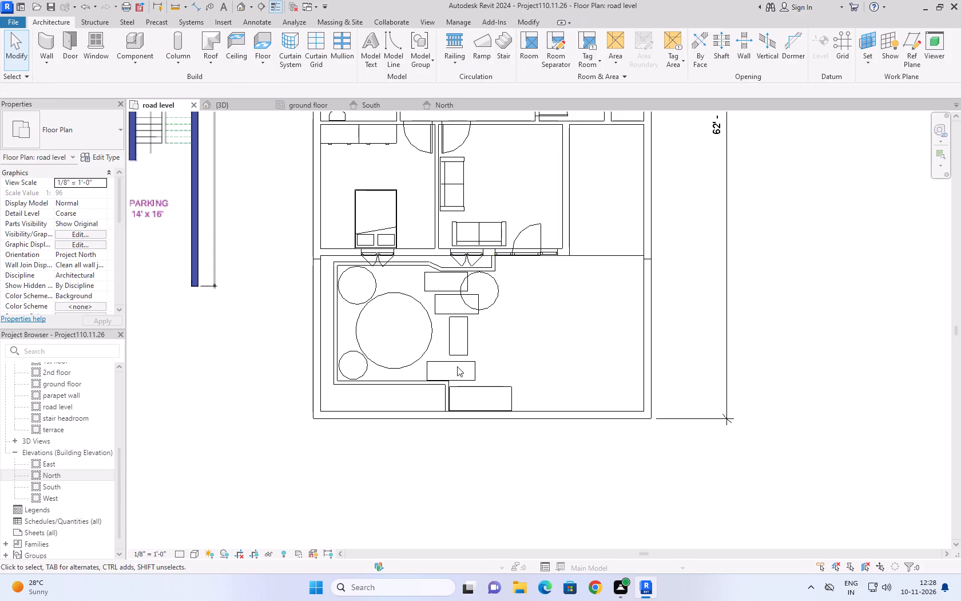
left_click(326, 108)
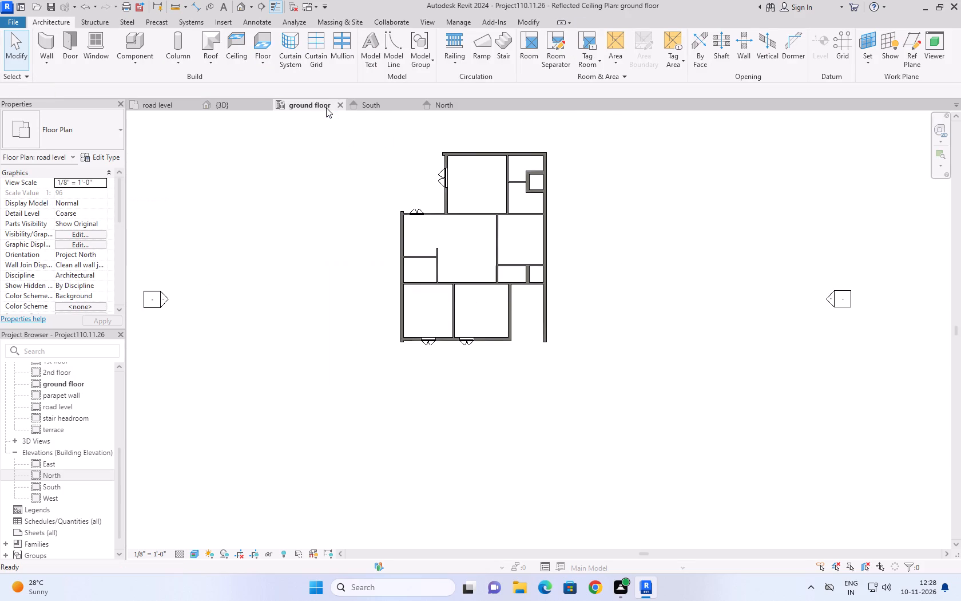
left_click(368, 105)
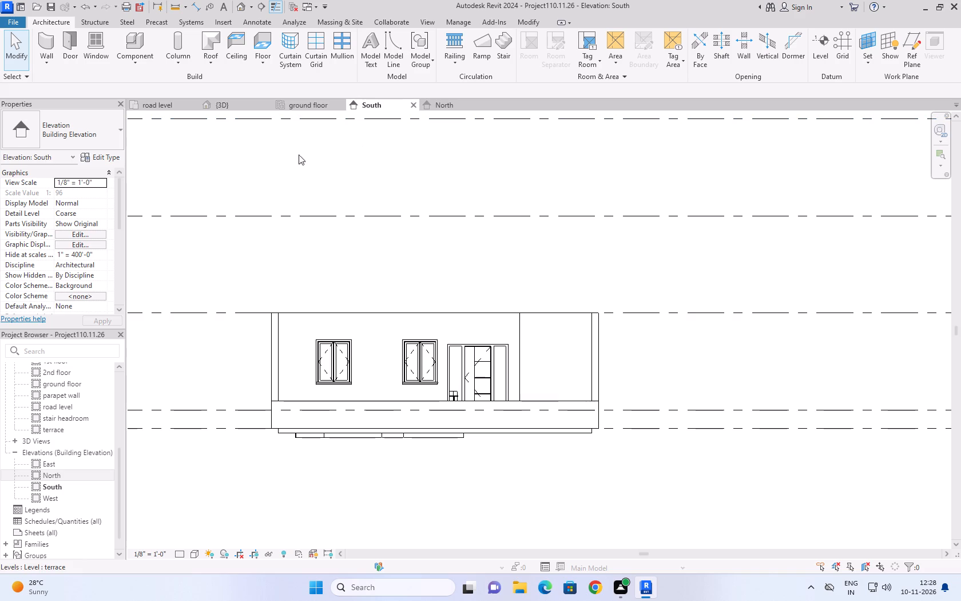
left_click(184, 102)
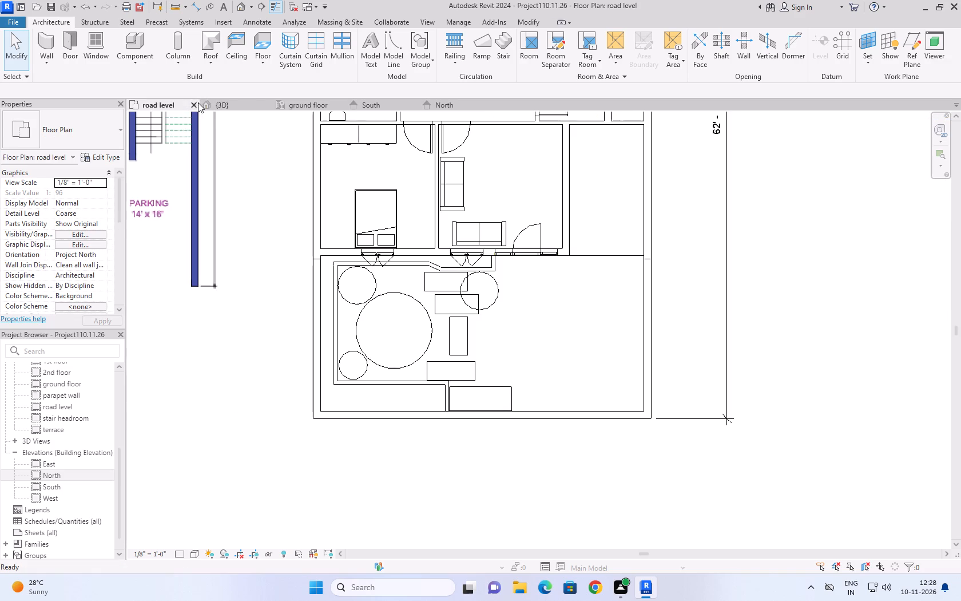
Open the front yard slab's boundary sketch, compare it with the house in the road level and ground floor plans, and finish the sketch.
left_click(227, 106)
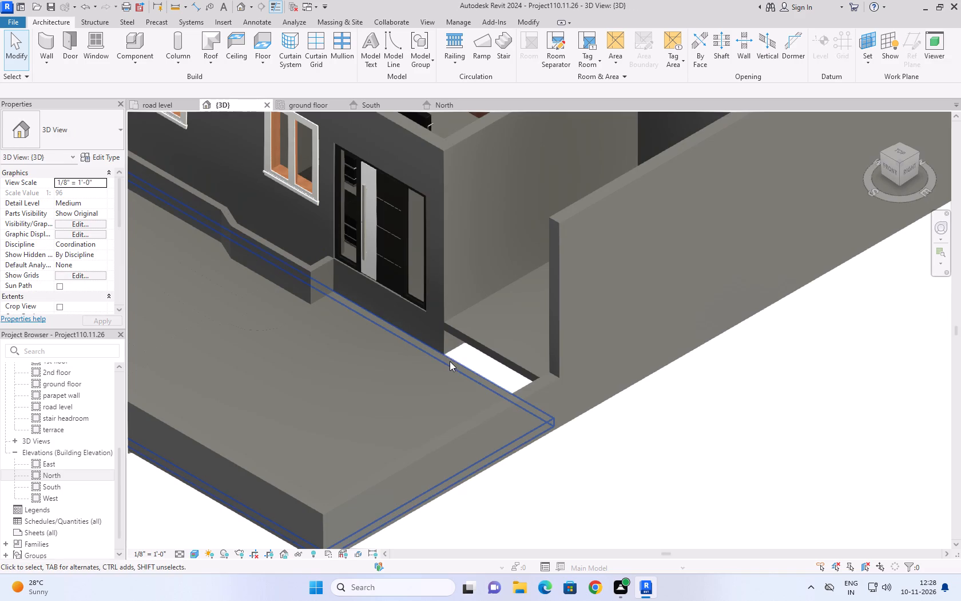
left_click(450, 361)
left_click(153, 109)
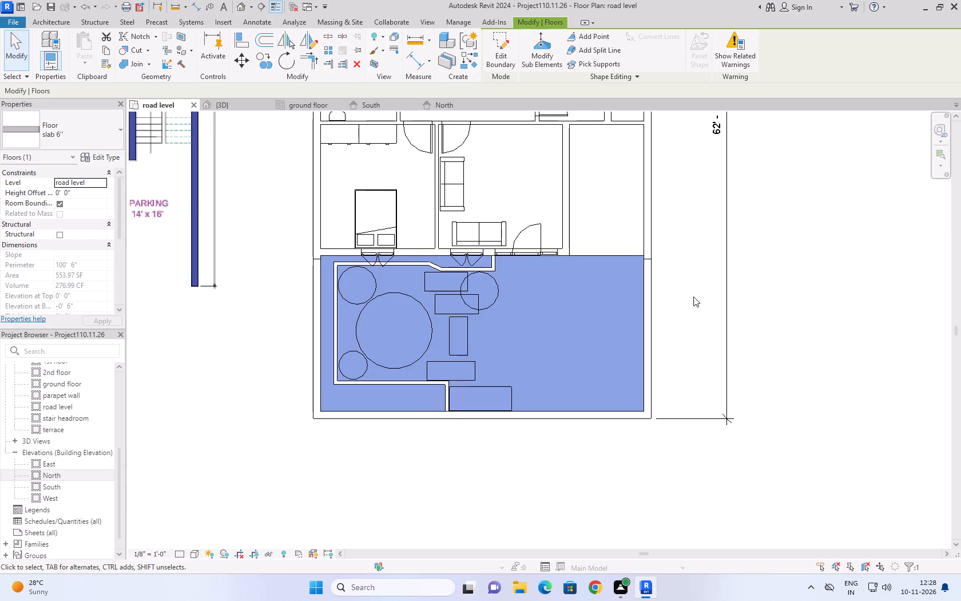
middle_click_drag(694, 296, 704, 412)
left_click(511, 56)
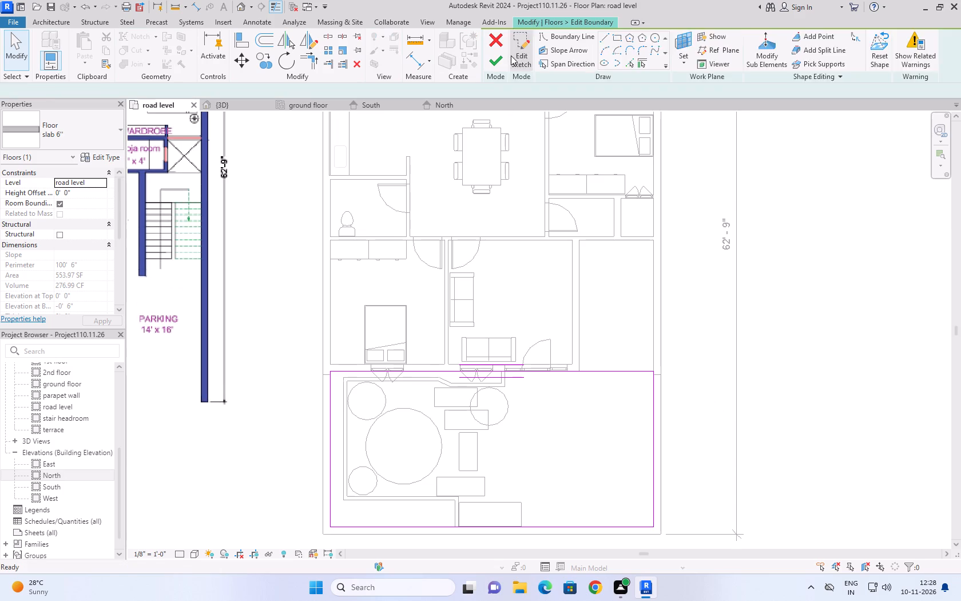
scroll(624, 330, "up", 3)
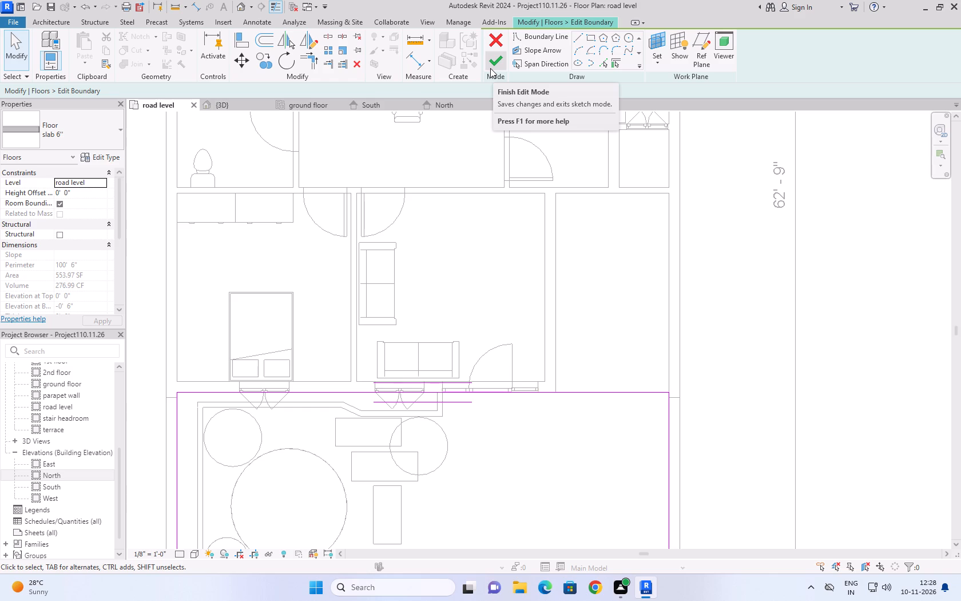
left_click(737, 398)
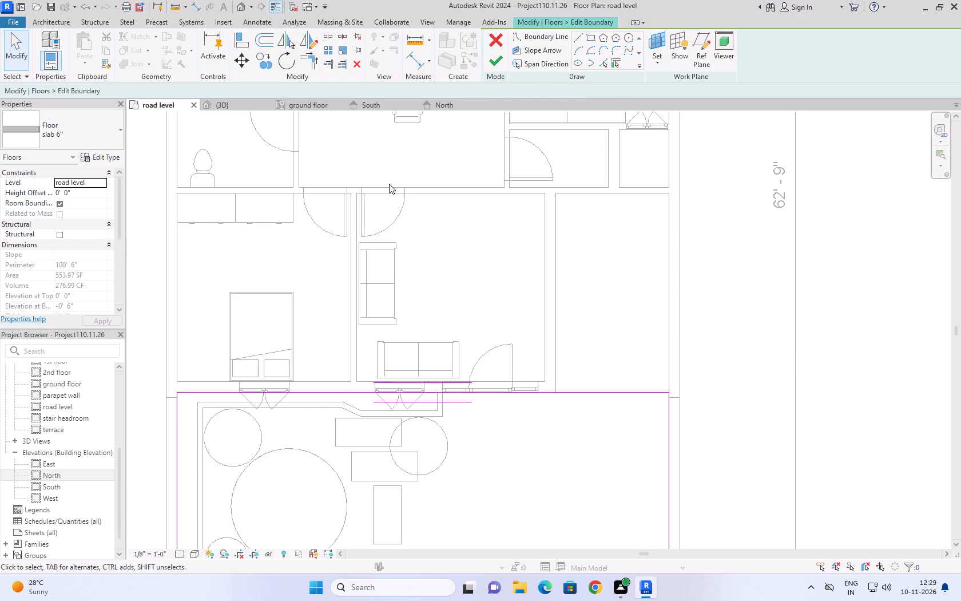
left_click(300, 104)
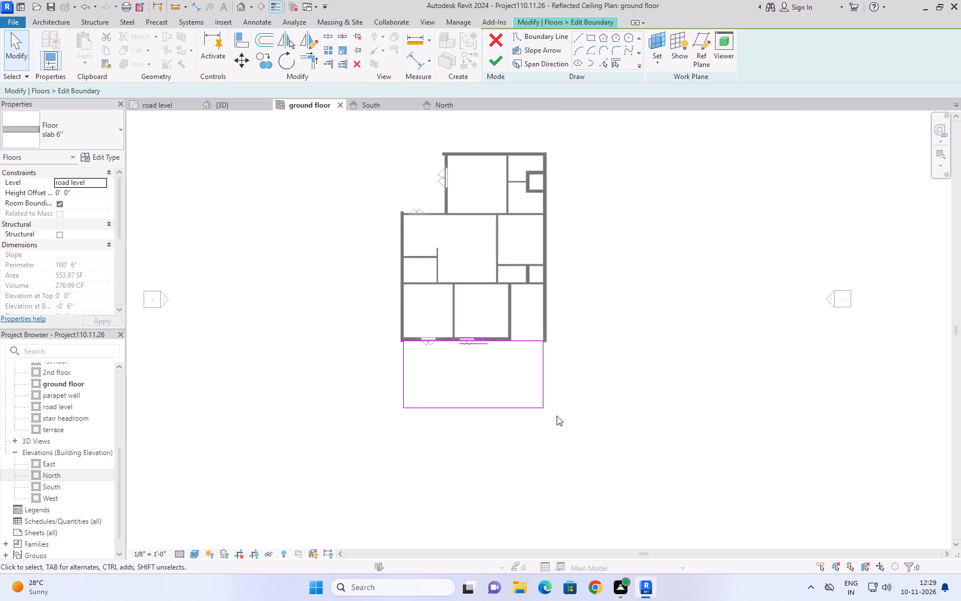
left_click(658, 391)
left_click(486, 63)
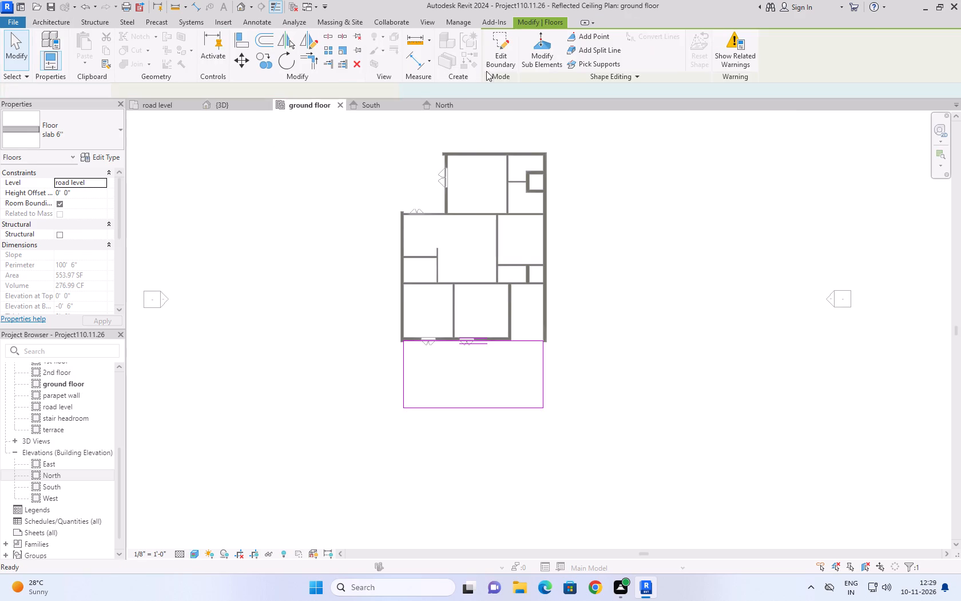
left_click(598, 366)
Examine the front yard slab, the garden's circular floors and the gap beside the front entrance in the 3D view.
left_click(249, 104)
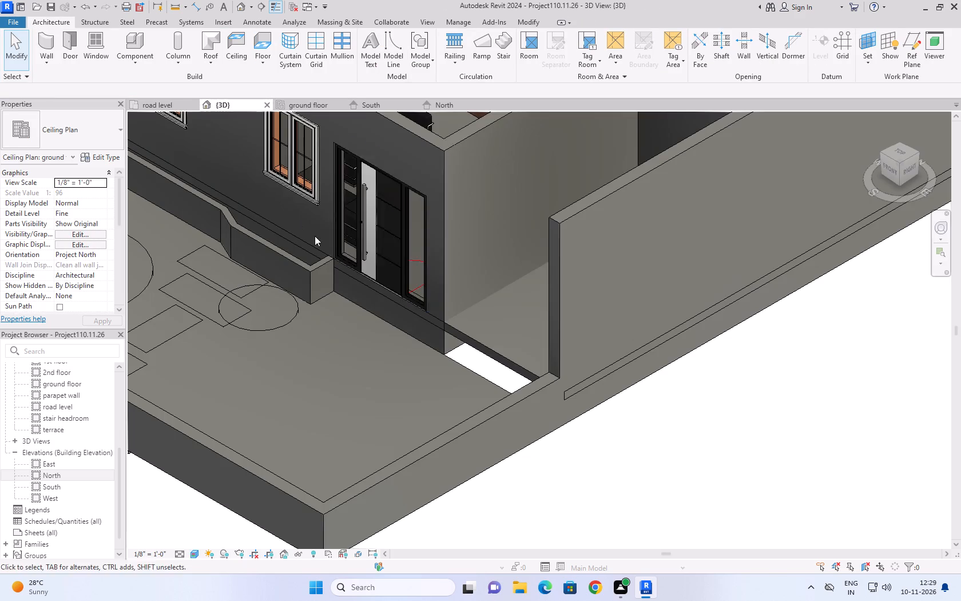
scroll(457, 337, "down", 3)
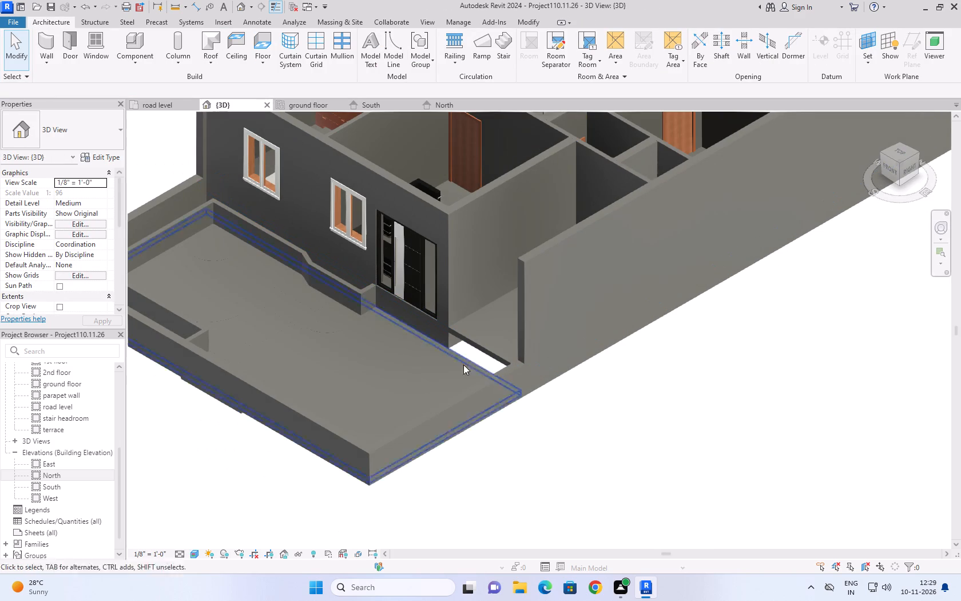
scroll(272, 392, "up", 2)
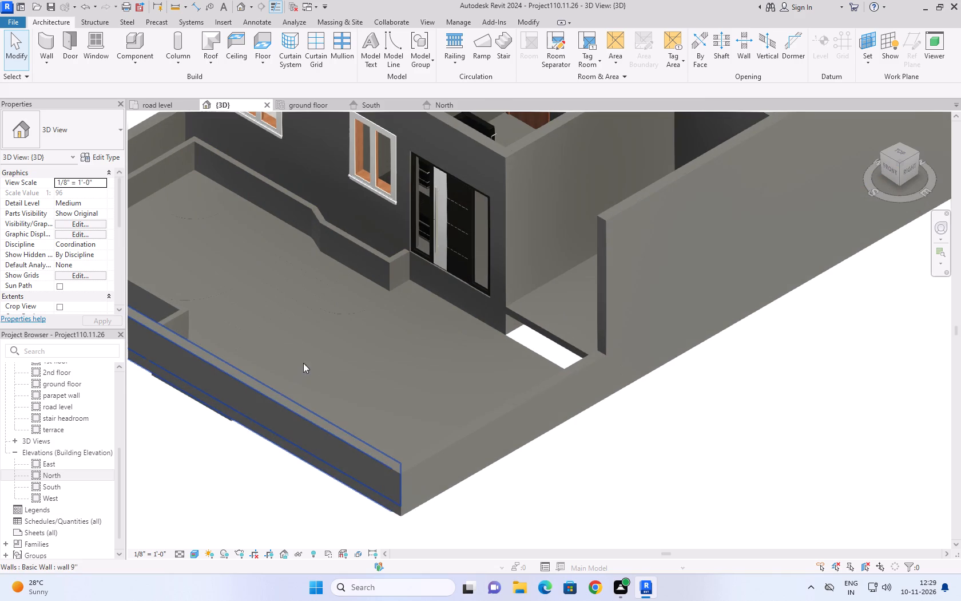
left_click(527, 345)
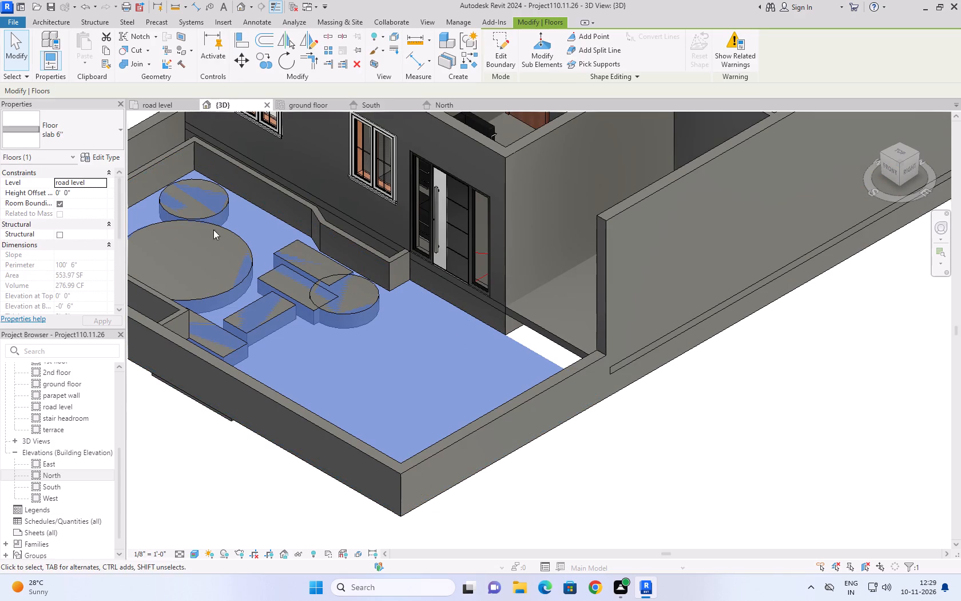
left_click(240, 481)
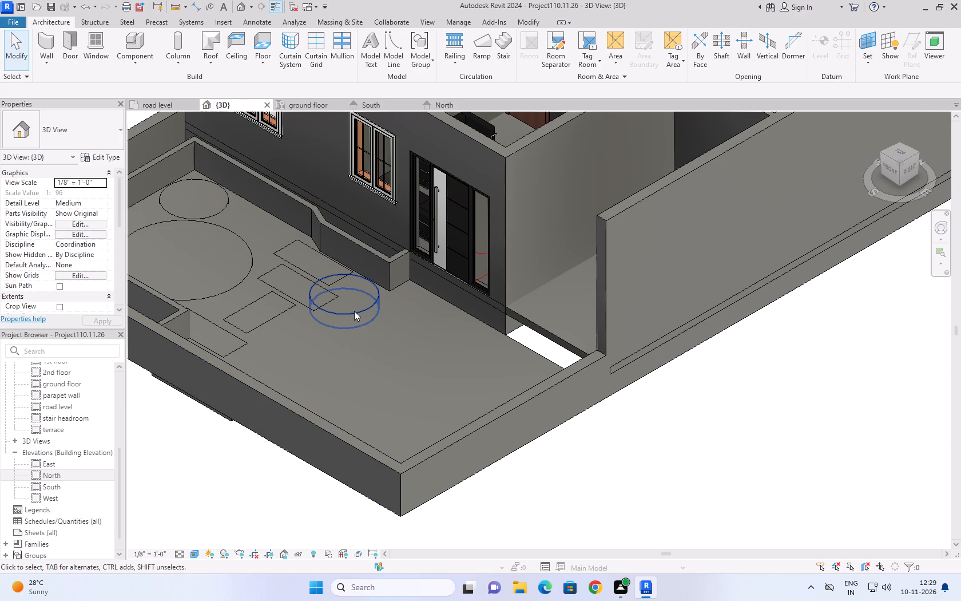
left_click(354, 311)
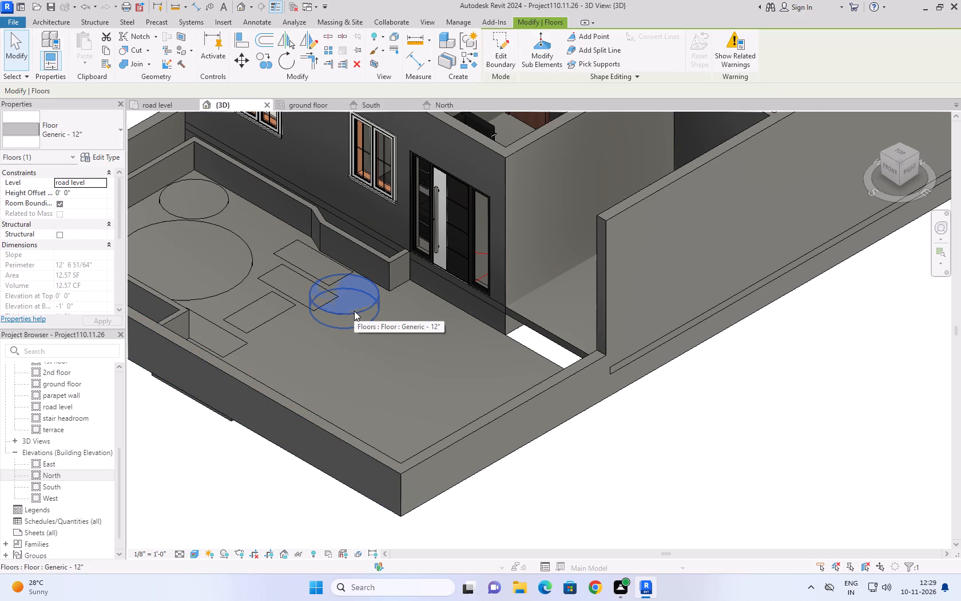
left_click(192, 554)
left_click(204, 545)
left_click(251, 493)
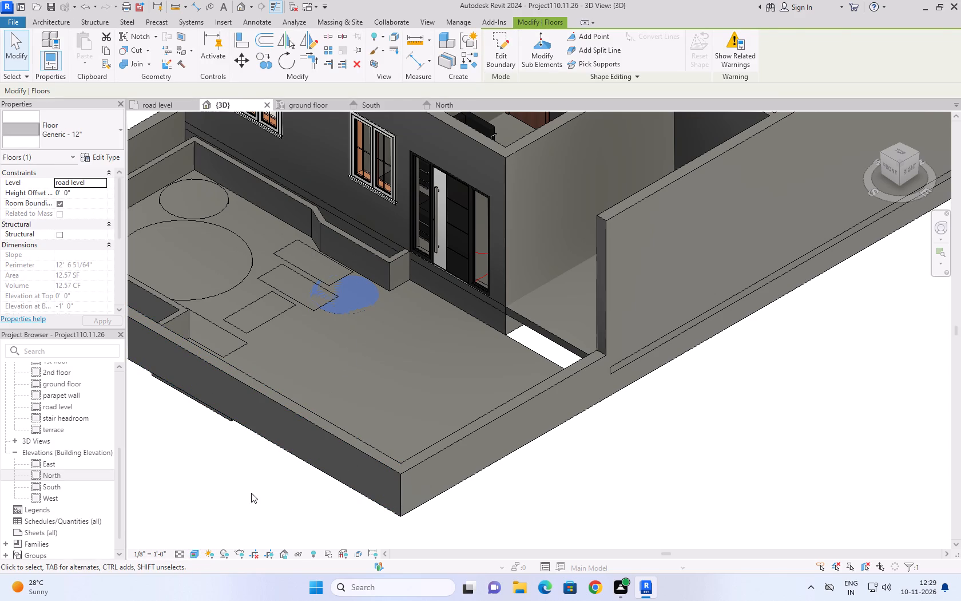
scroll(251, 493, "down", 3)
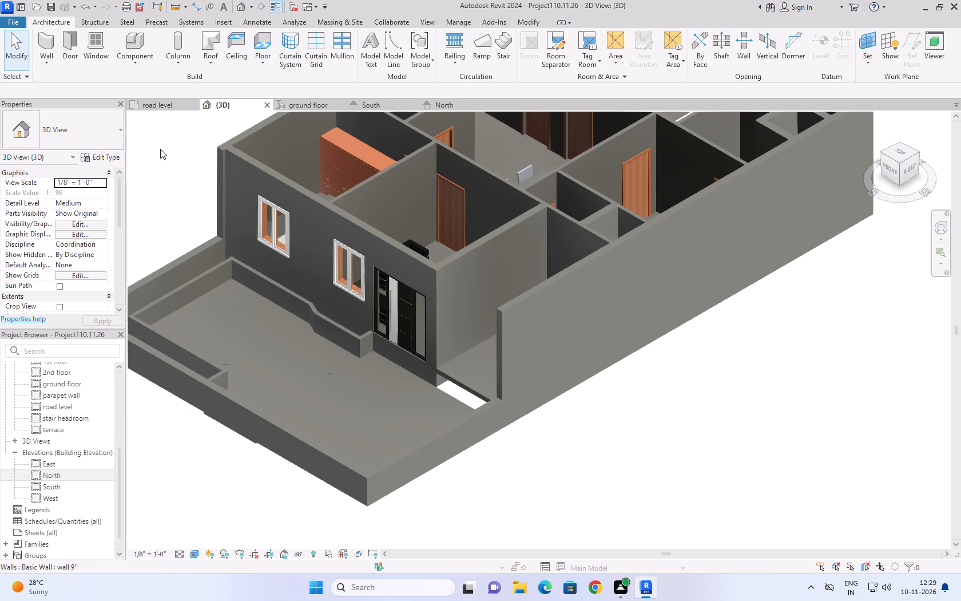
Check the levels of the stepping stones, circular garden floors and front yard slab in the road level plan, South elevation and 3D view.
left_click(172, 101)
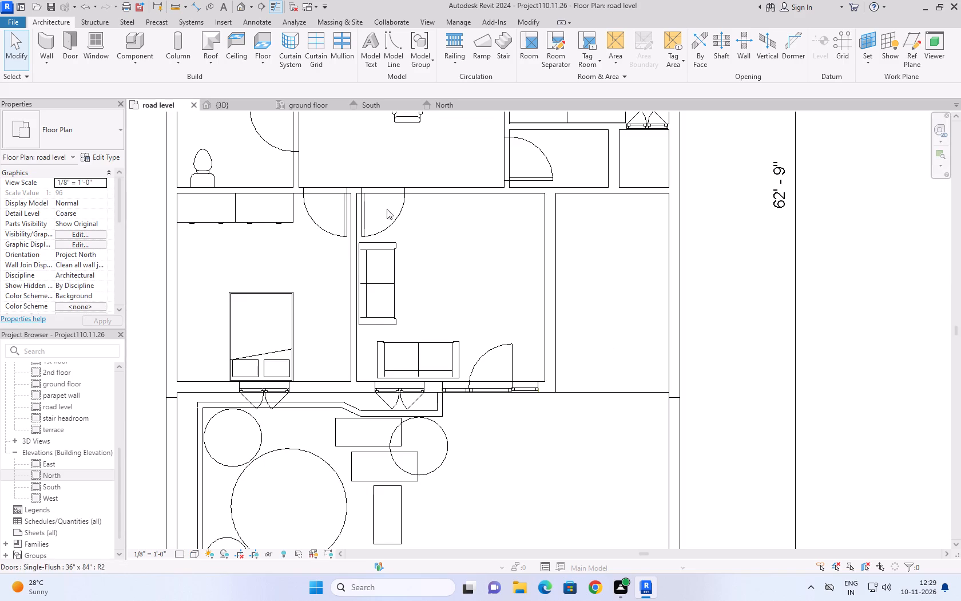
scroll(391, 206, "down", 6)
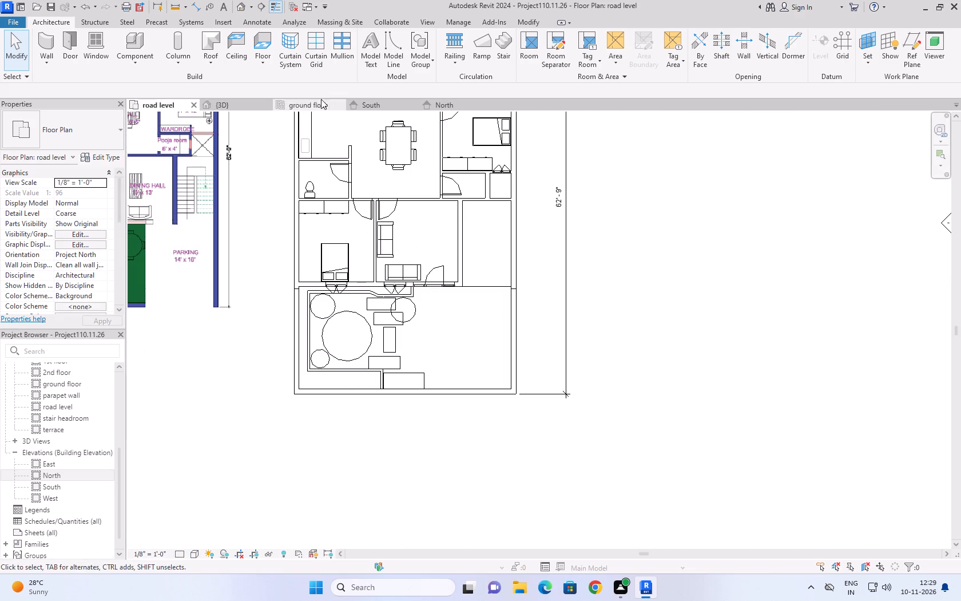
left_click(392, 333)
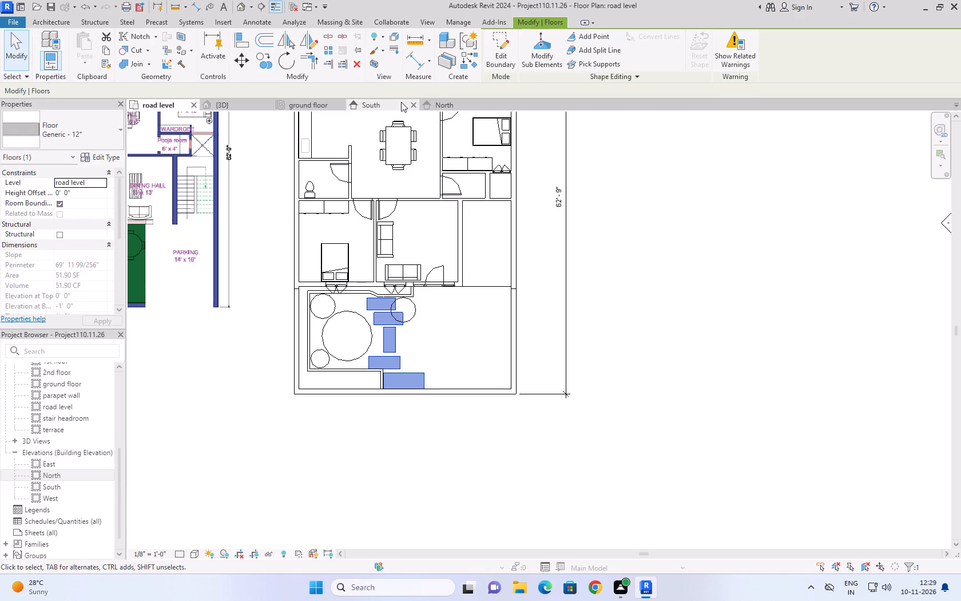
left_click(401, 102)
scroll(370, 469, "up", 3)
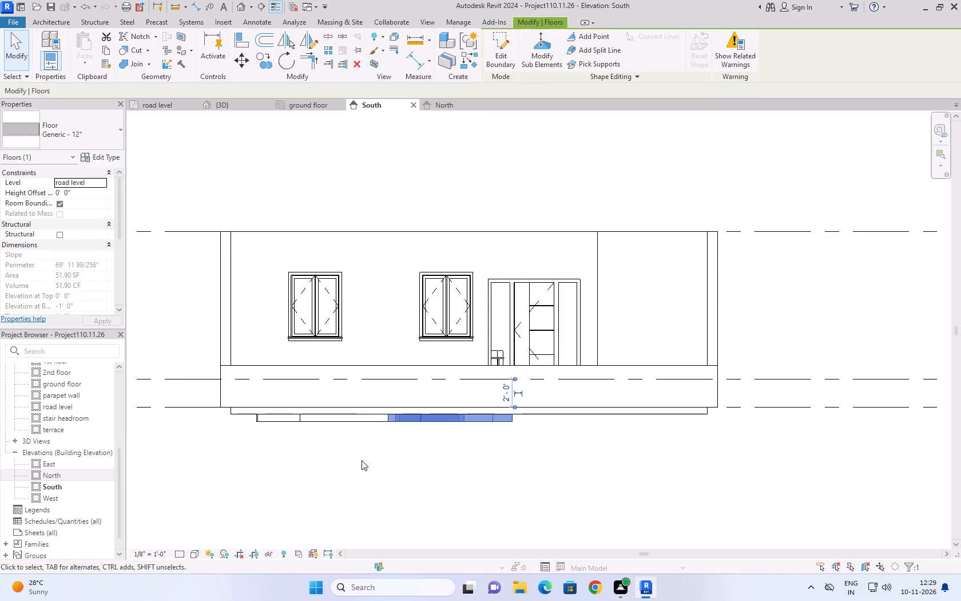
left_click(333, 418)
left_click(229, 102)
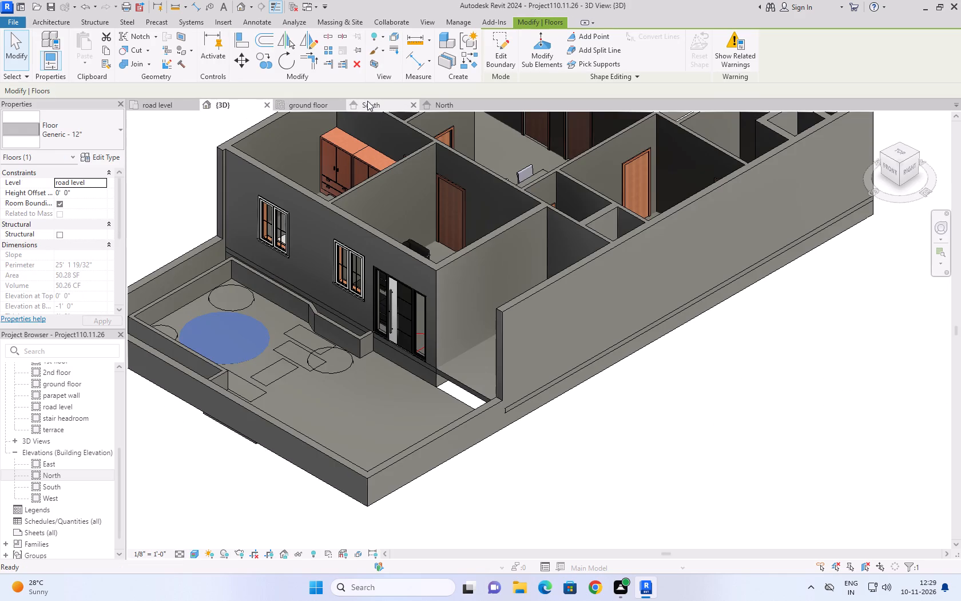
left_click(369, 101)
left_click(522, 527)
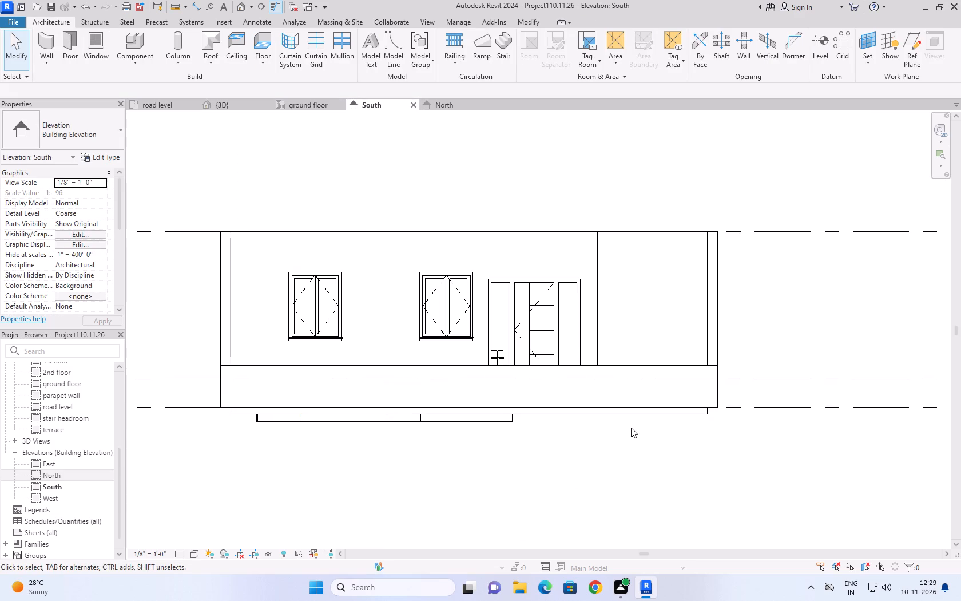
left_click(634, 413)
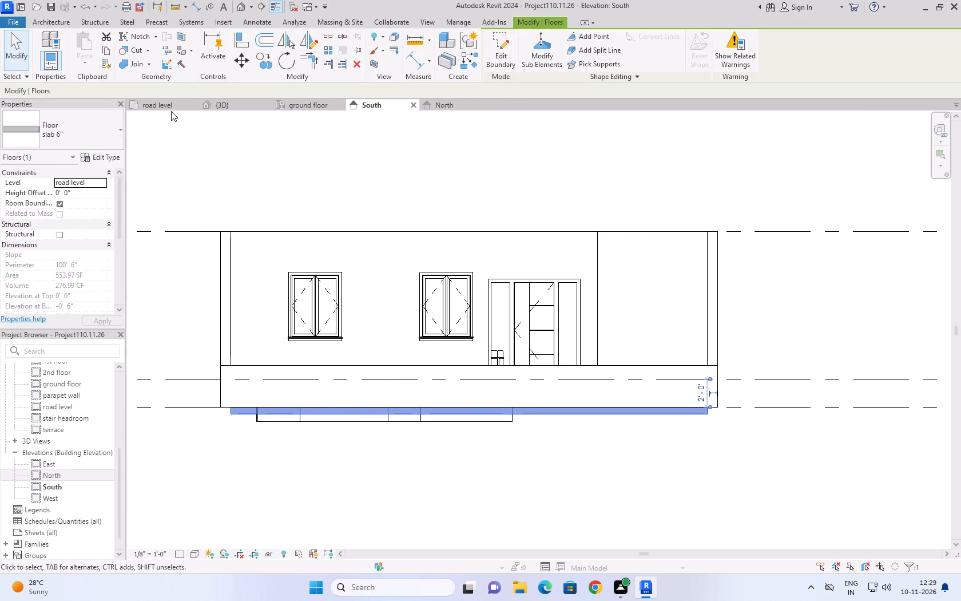
left_click(372, 468)
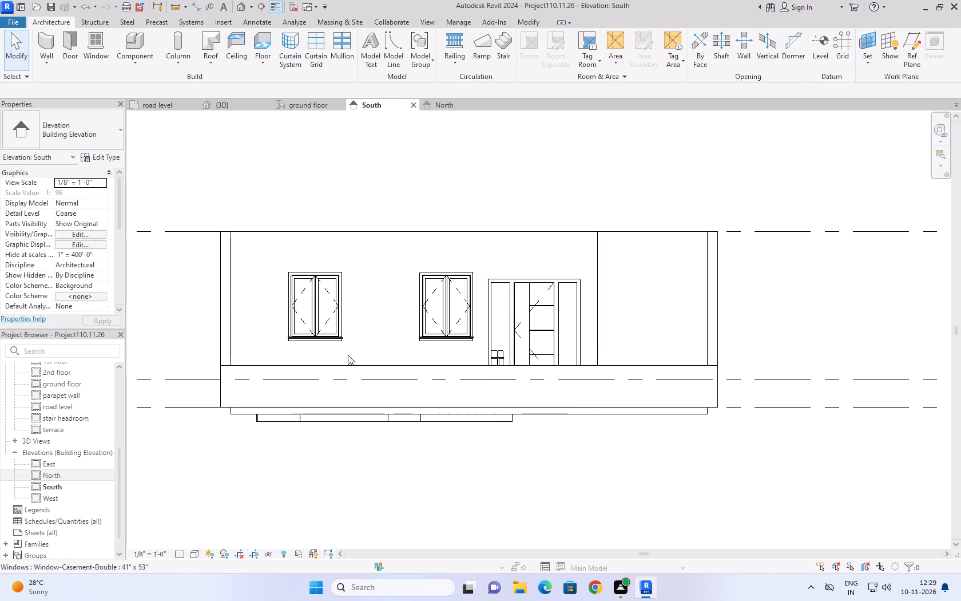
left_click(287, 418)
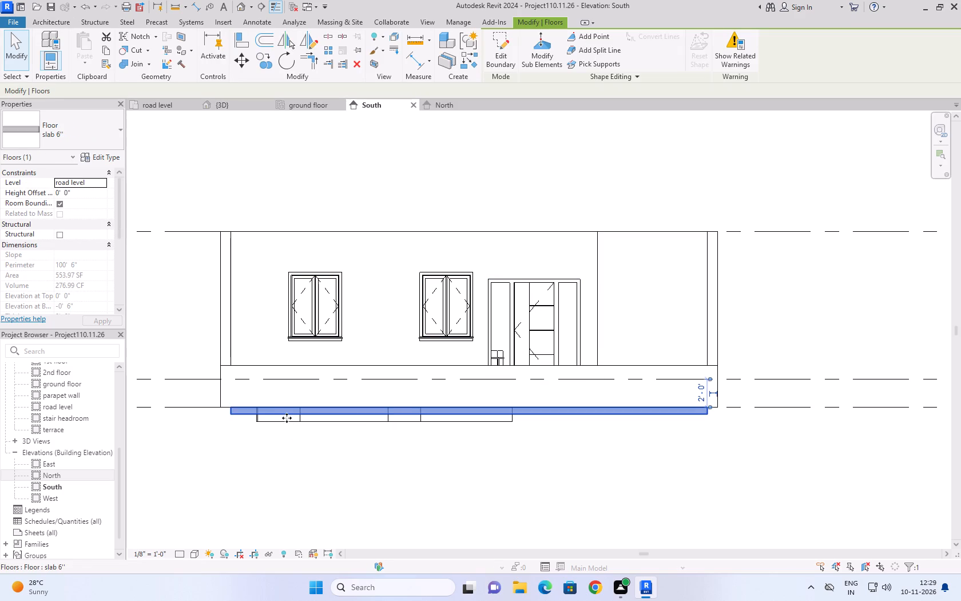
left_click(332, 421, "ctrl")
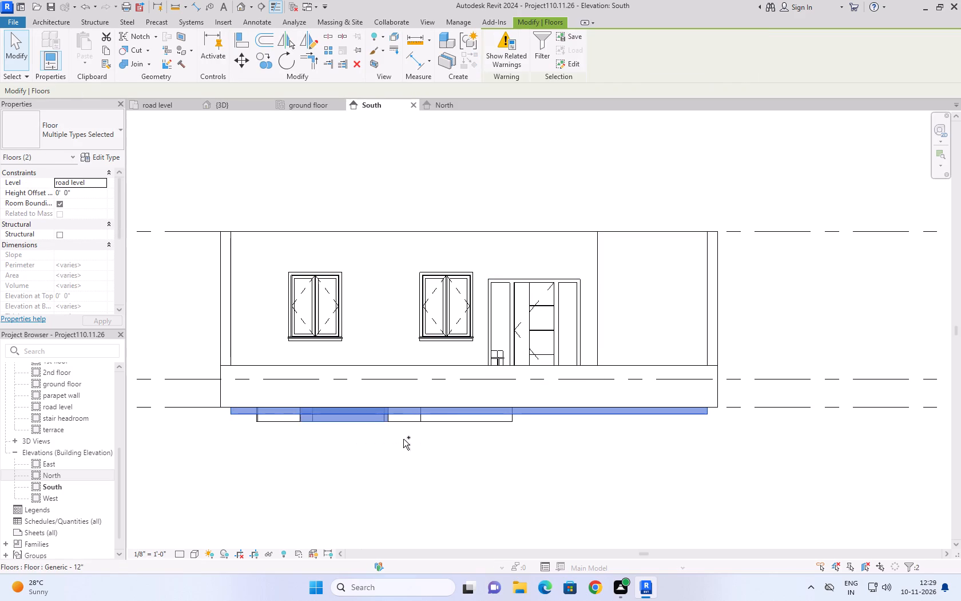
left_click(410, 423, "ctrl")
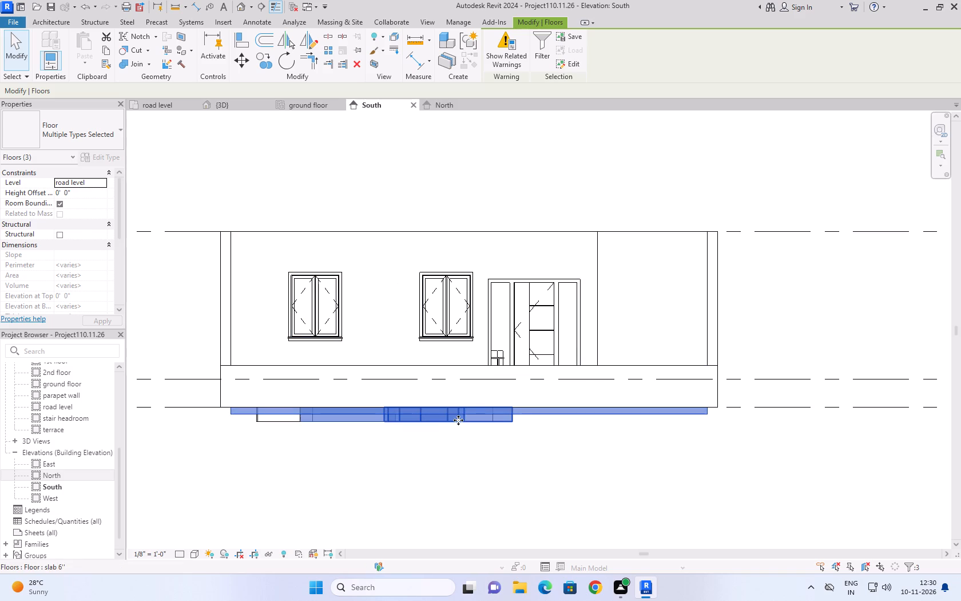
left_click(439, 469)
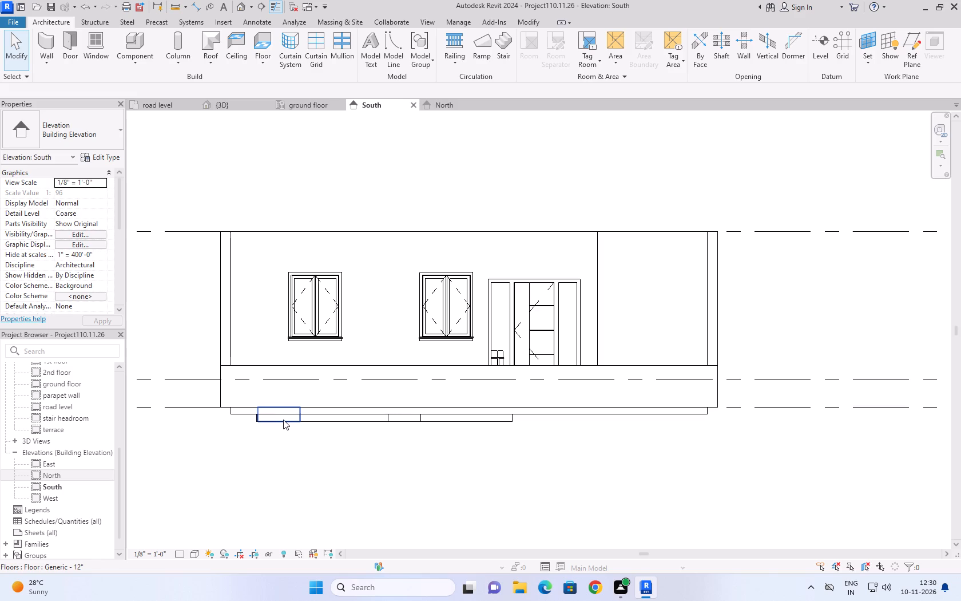
In the South elevation, raise the large circular garden floor and the rectangular stepping stones to a 2" height offset from road level.
left_click(283, 420)
left_click(324, 424)
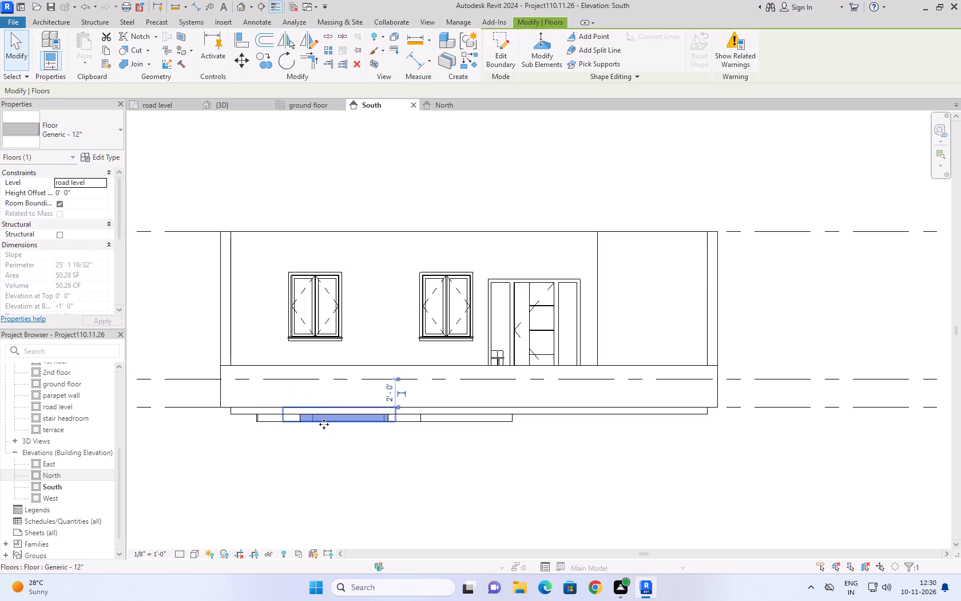
left_click(408, 424, "ctrl")
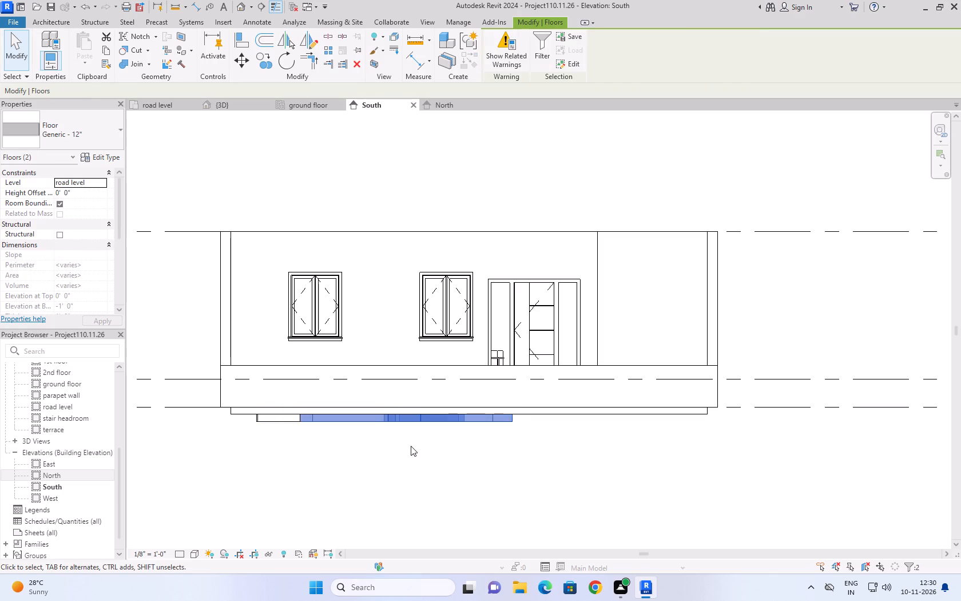
key("Up")
key("Up")
key("Up")
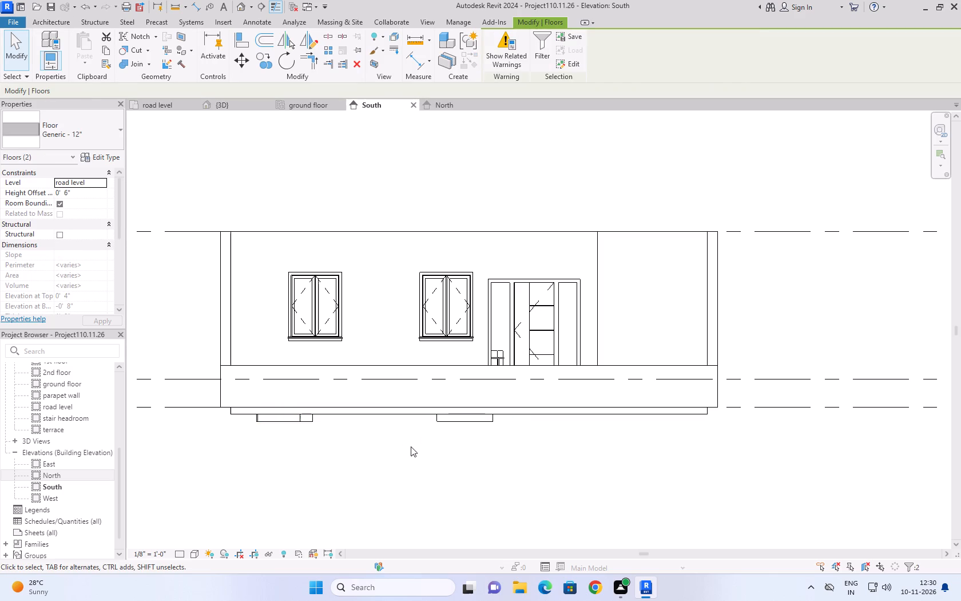
key("Down")
key("Down")
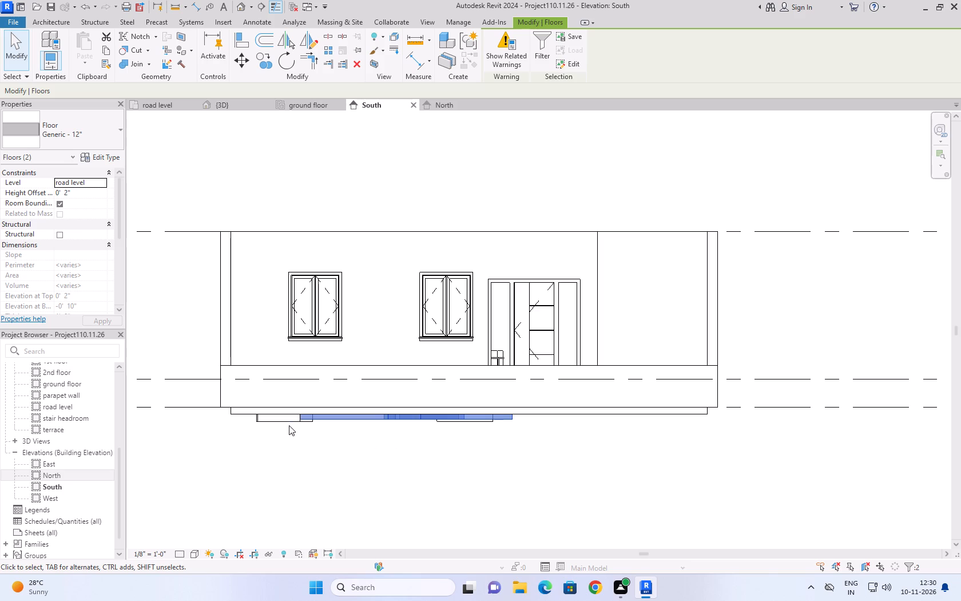
Raise the smallest circular garden floor to a 4" height offset from road level in the South elevation.
left_click(287, 424)
key("Up")
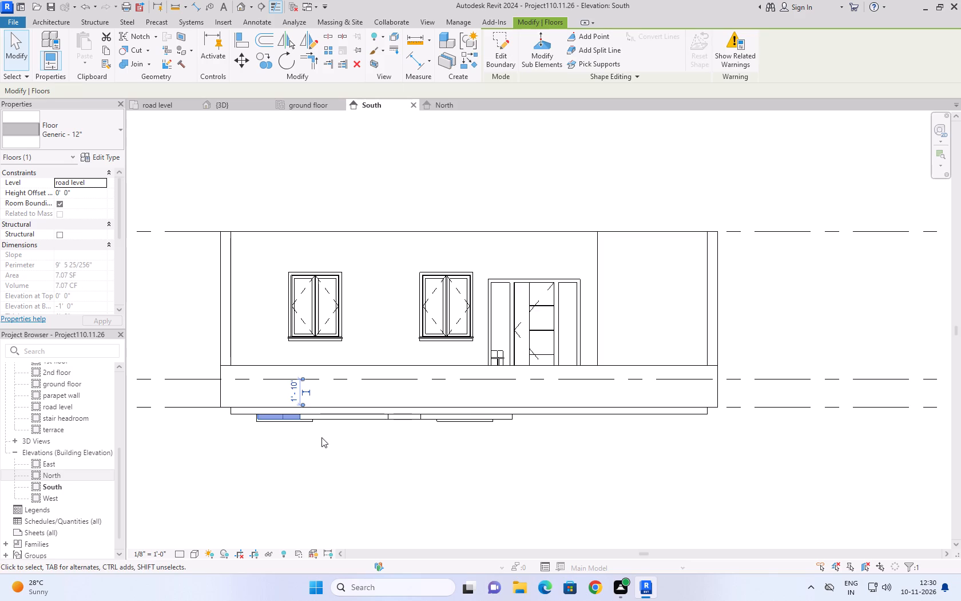
key("Up")
key("Up")
key("Down")
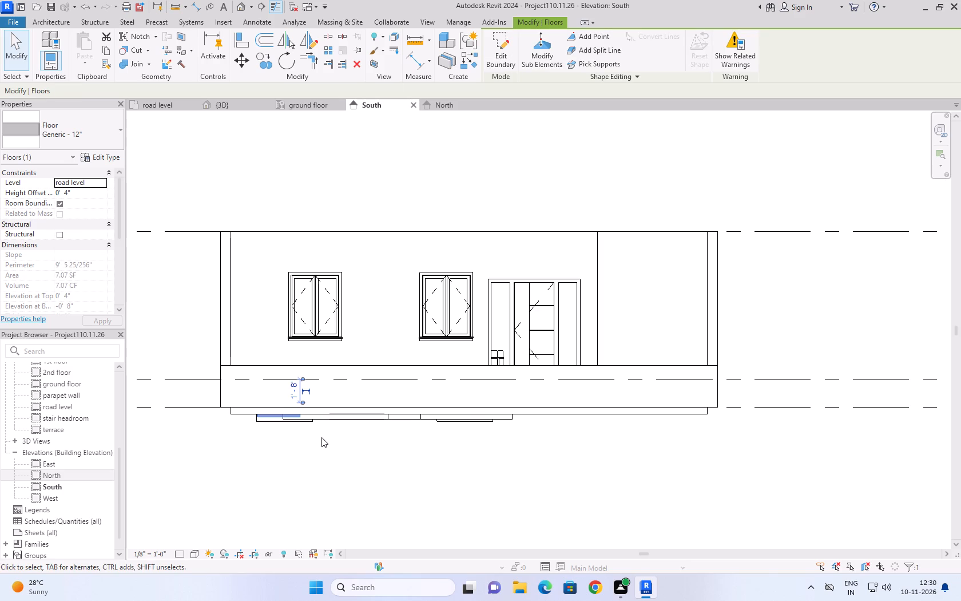
In the 3D view, nudge the rectangular stepping stones two small increments.
left_click(230, 105)
left_click(287, 516)
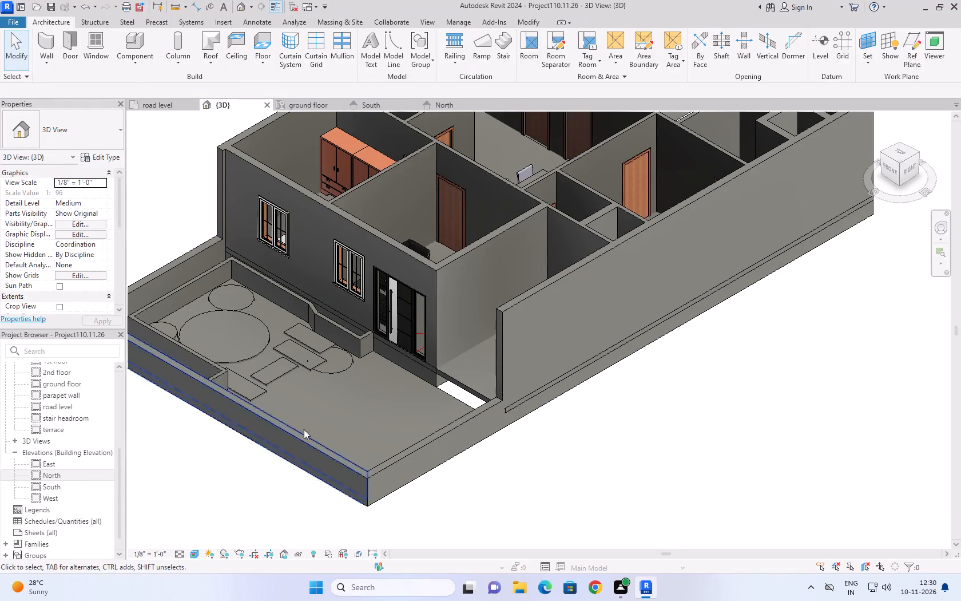
left_click(281, 371)
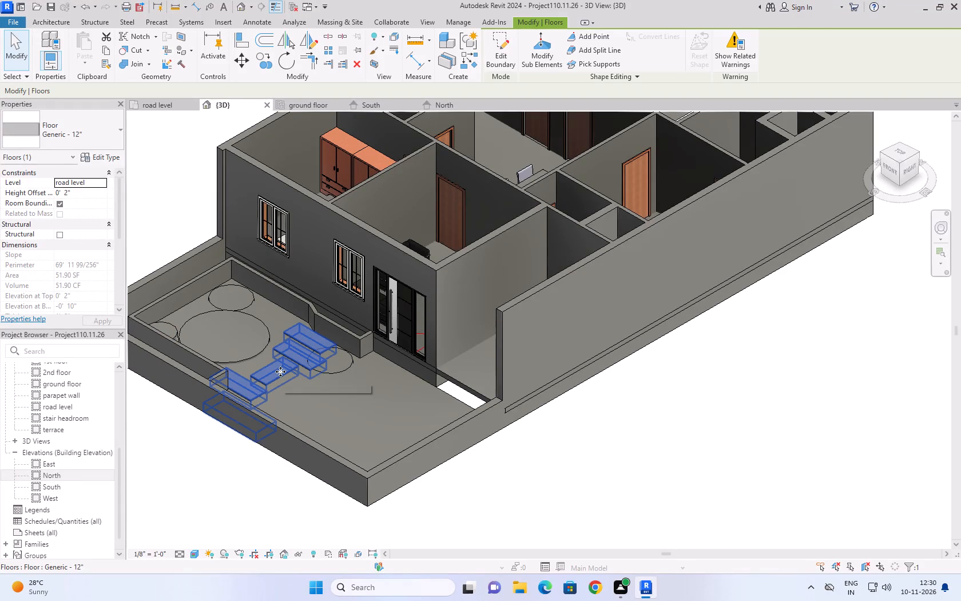
key("Up")
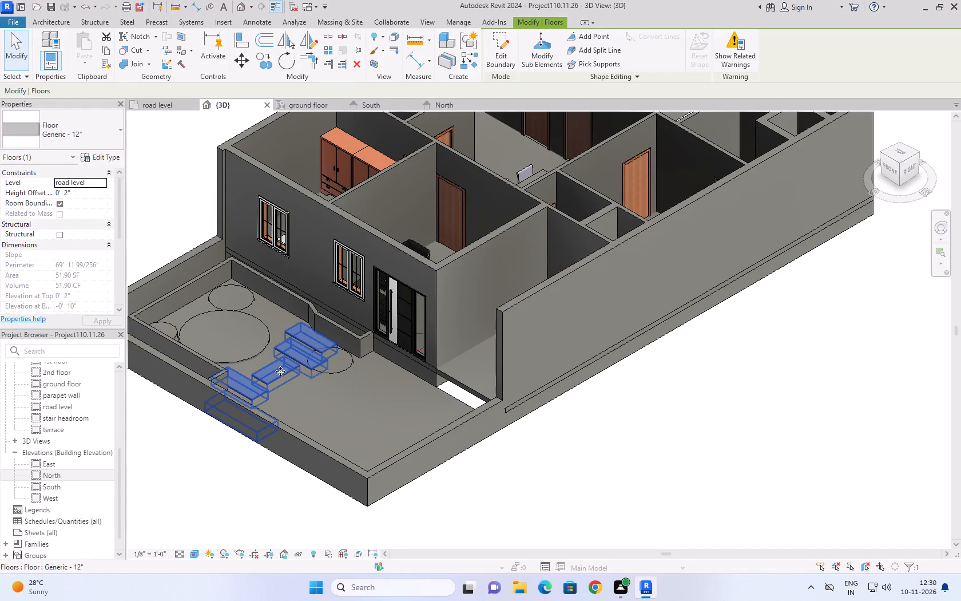
key("Up")
left_click(280, 477)
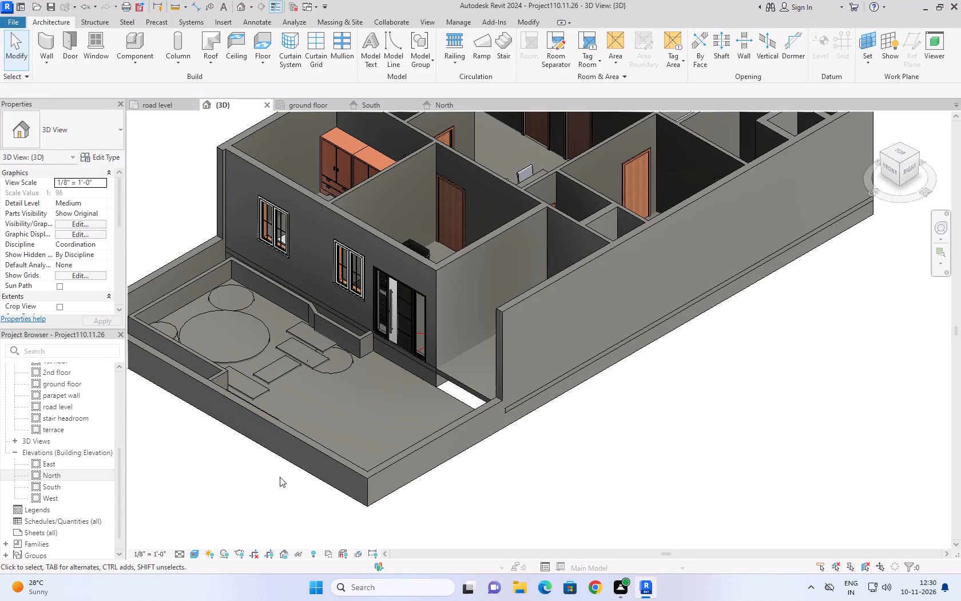
Set the rectangular stepping stones' height offset from road level to 3".
left_click(276, 375)
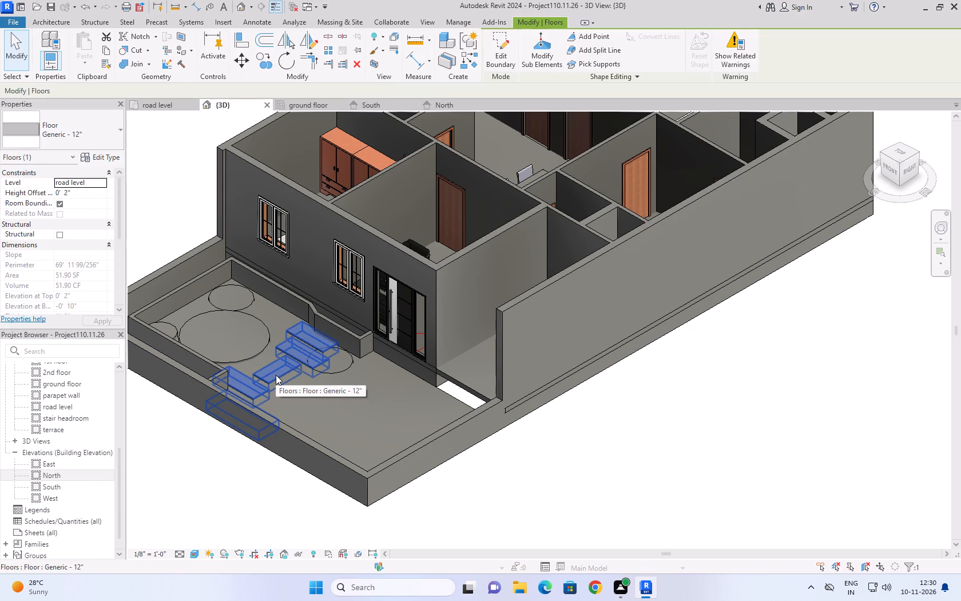
left_click(101, 196)
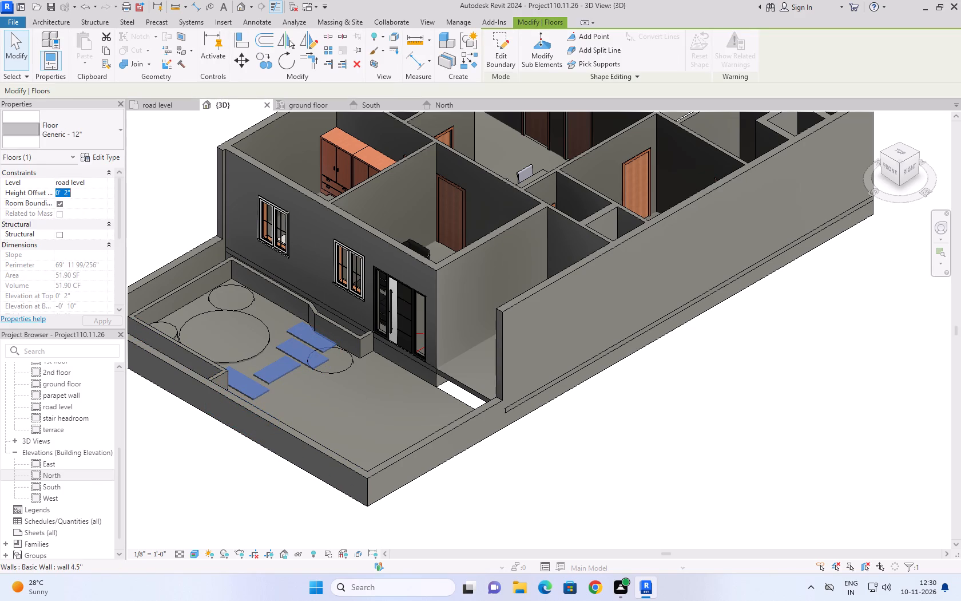
type("3''")
left_click(188, 462)
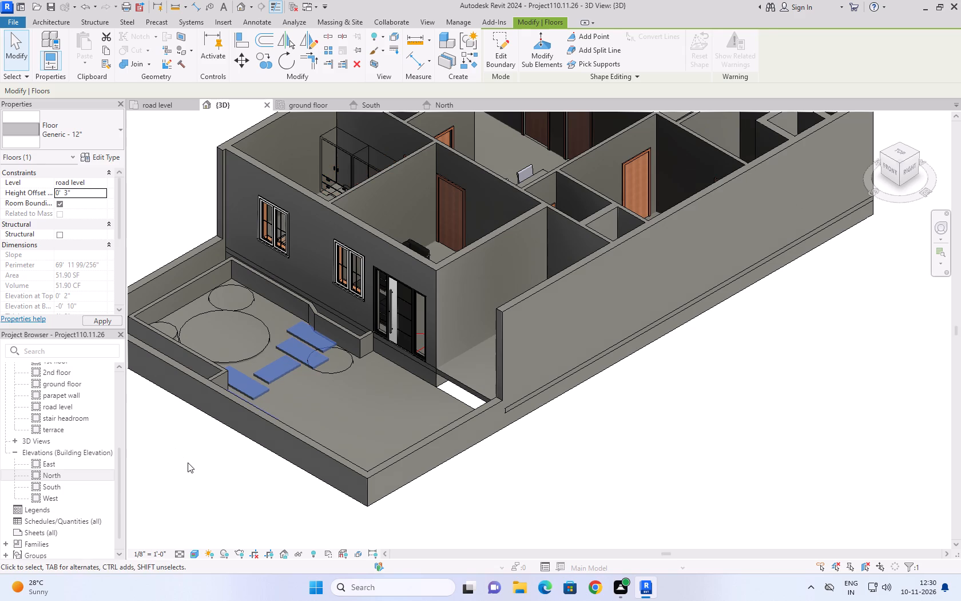
Set the height offset of the circular floor overlapping the stepping stones and of the large circular garden floor to 3".
left_click(332, 370)
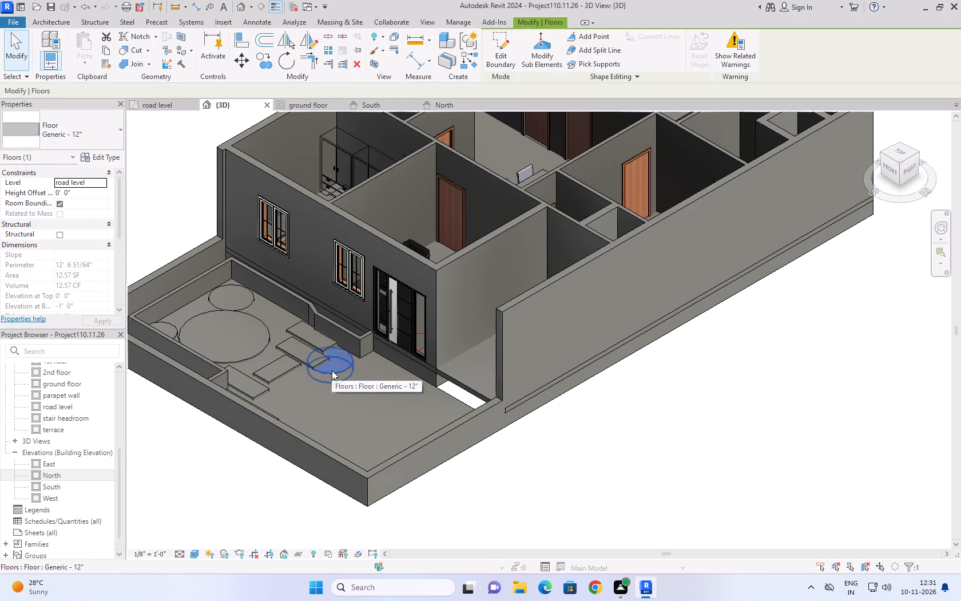
left_click(93, 196)
type("3''")
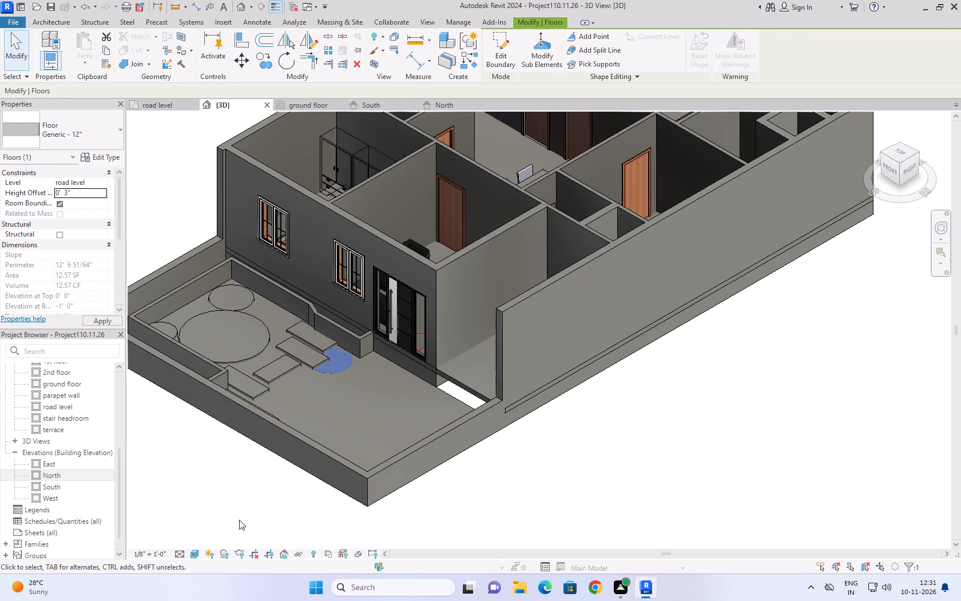
left_click(240, 501)
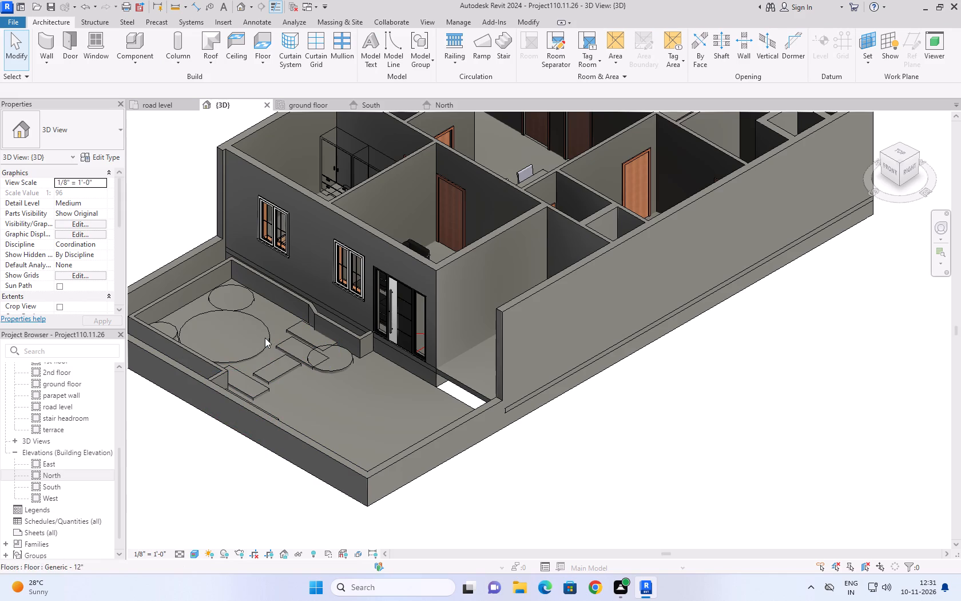
left_click(267, 327)
left_click(83, 195)
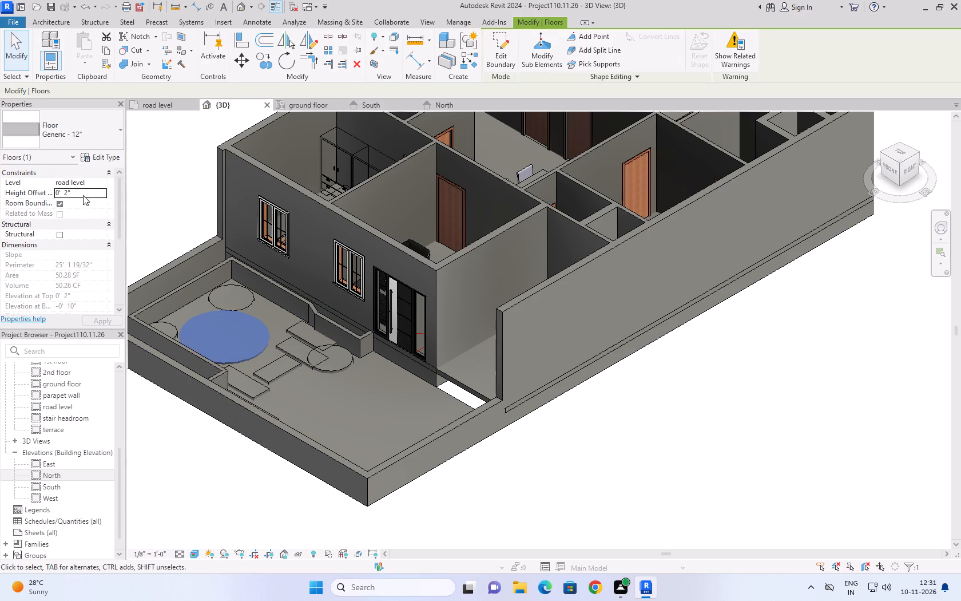
key("3")
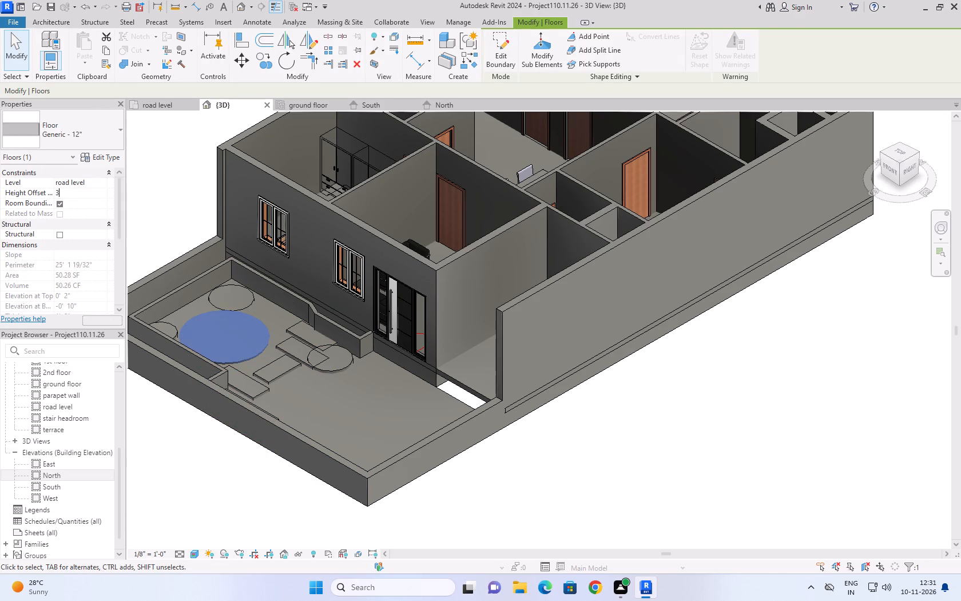
type("''")
left_click(235, 504)
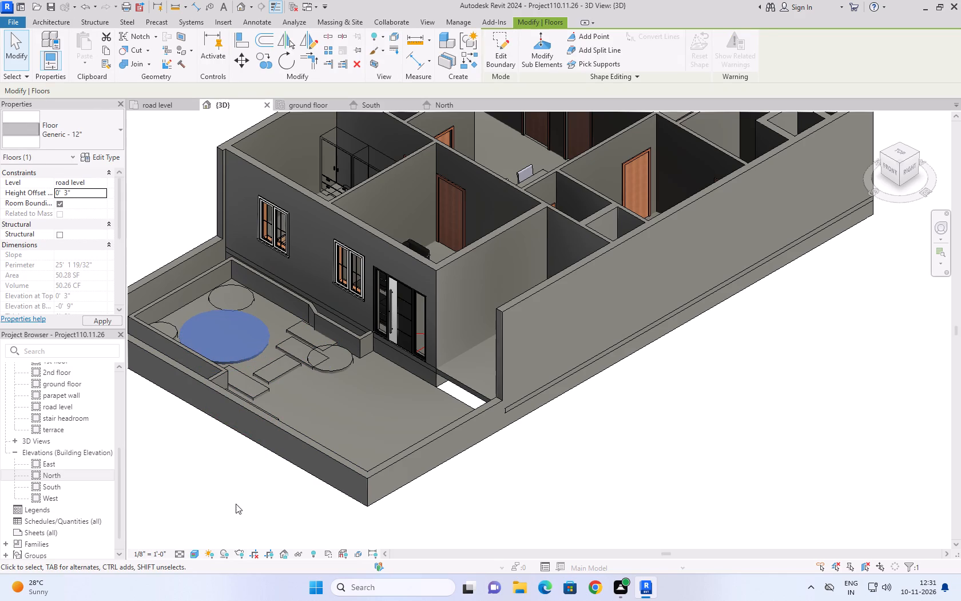
Set the height offset of the circular floor near the house-side garden wall and of the smallest circular floor to 3".
left_click(251, 299)
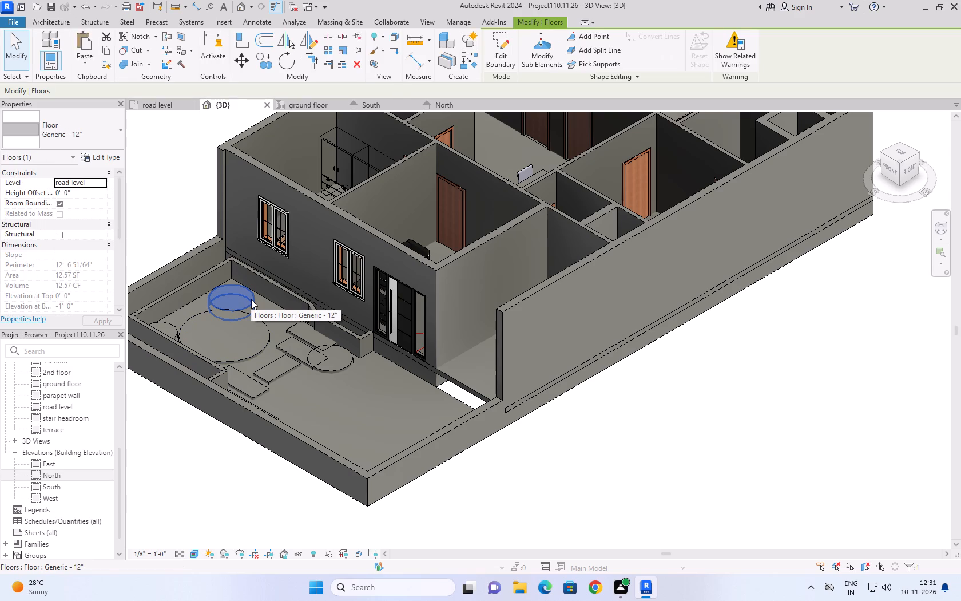
left_click(97, 191)
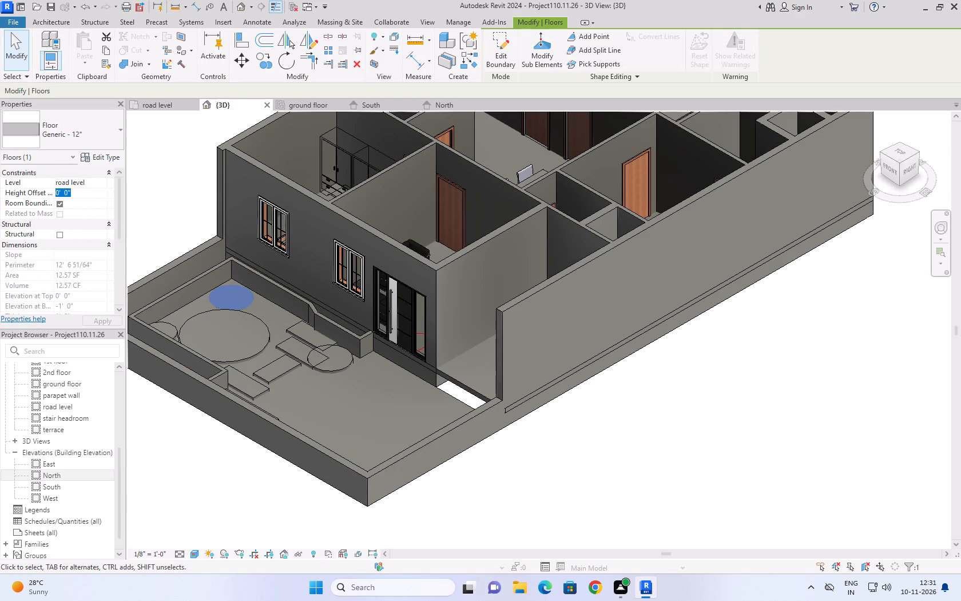
type("3''")
left_click(195, 503)
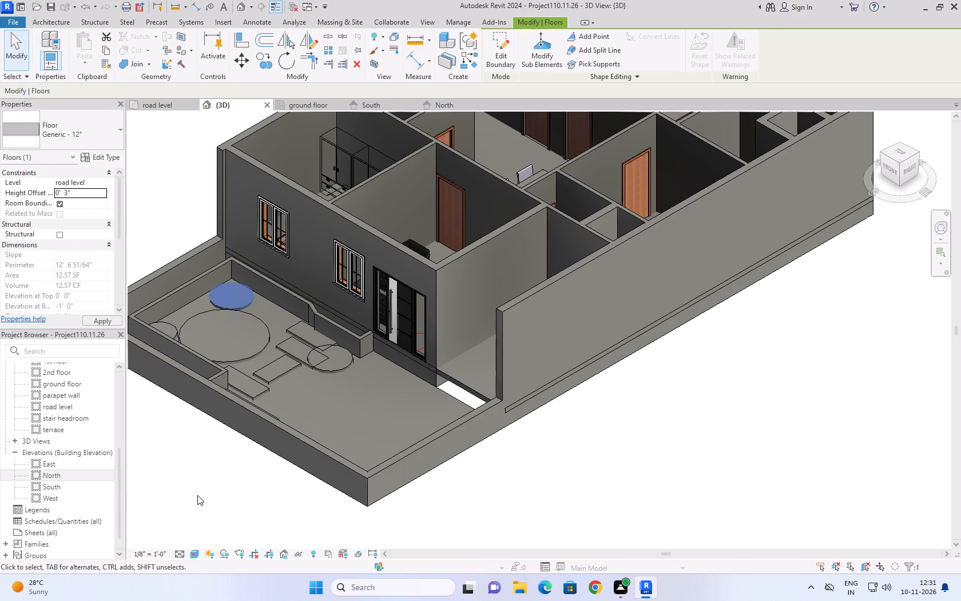
left_click(170, 323)
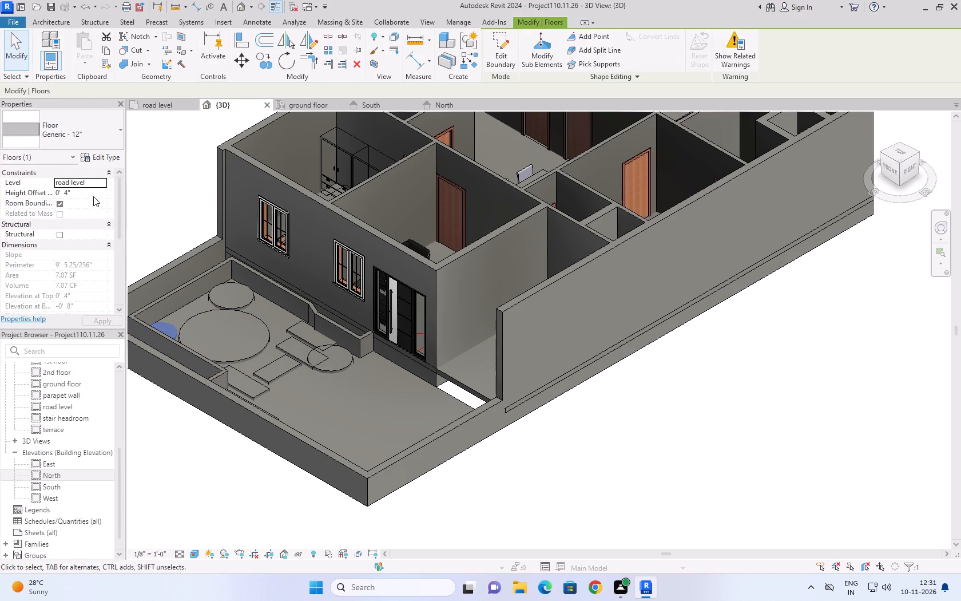
left_click(92, 195)
key("3")
type("''")
left_click(199, 489)
Examine the raised stepping stones and circular garden floors in the front yard in the 3D view.
scroll(200, 489, "down", 3)
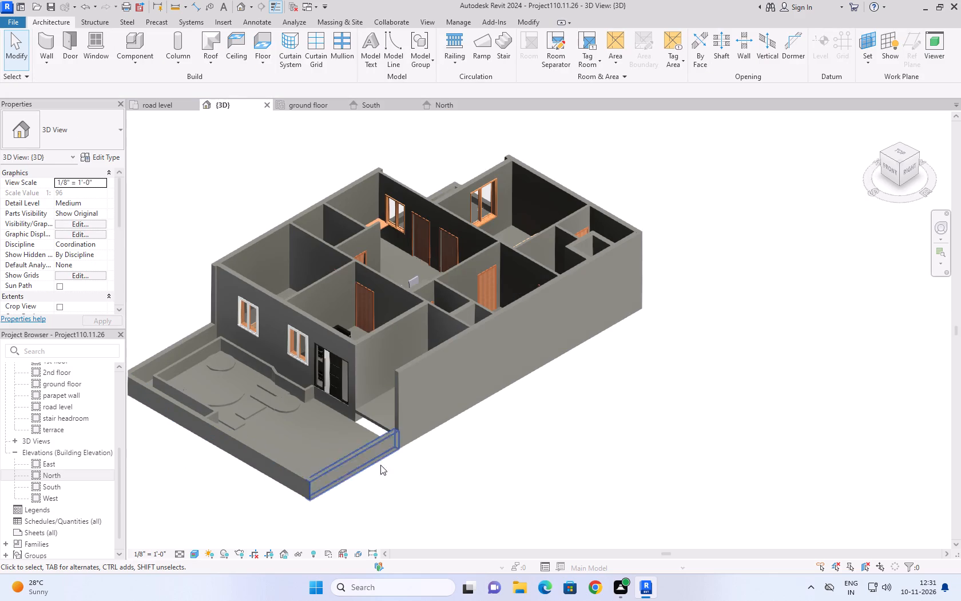
middle_click_drag(417, 507, 494, 437)
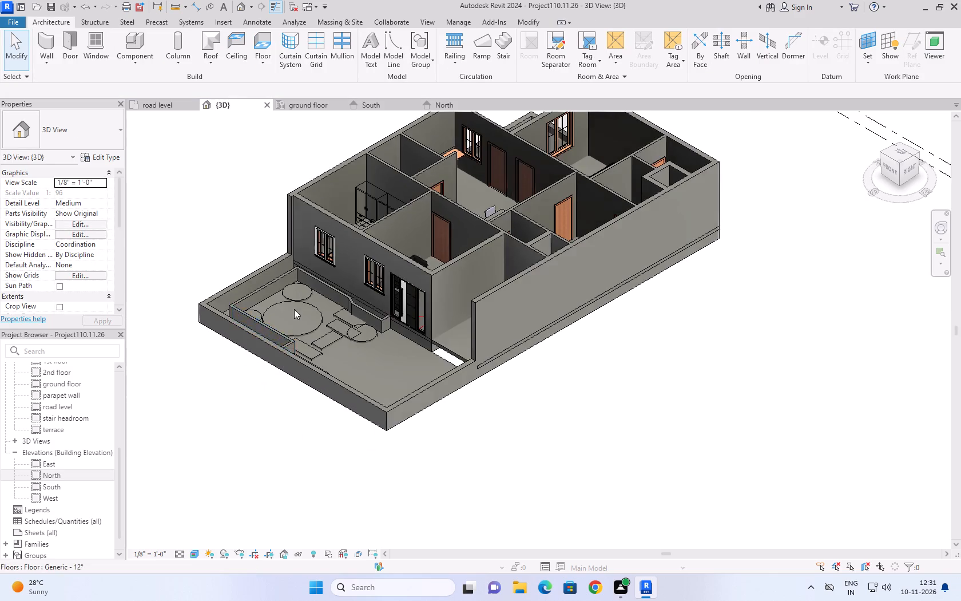
scroll(294, 308, "up", 4)
scroll(367, 432, "up", 6)
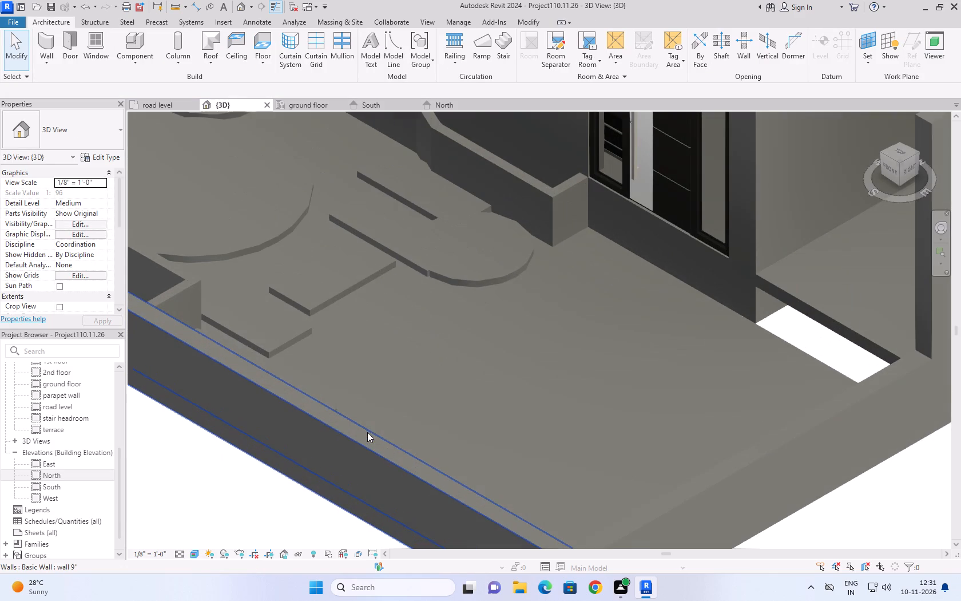
scroll(439, 405, "down", 9)
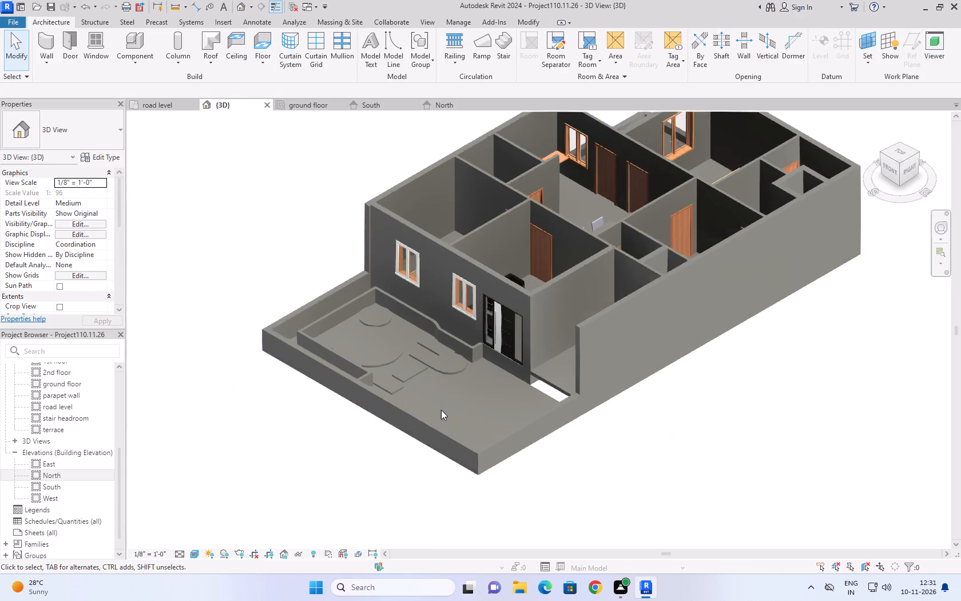
scroll(441, 410, "down", 1)
left_click(334, 488)
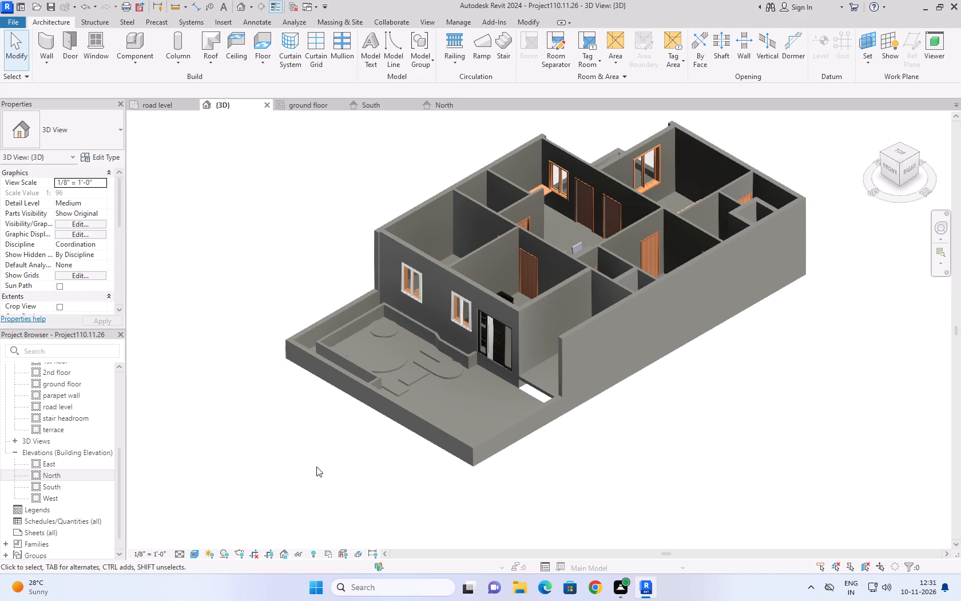
Paint the top face of the large circular garden floor with the Grass material.
left_click(405, 368)
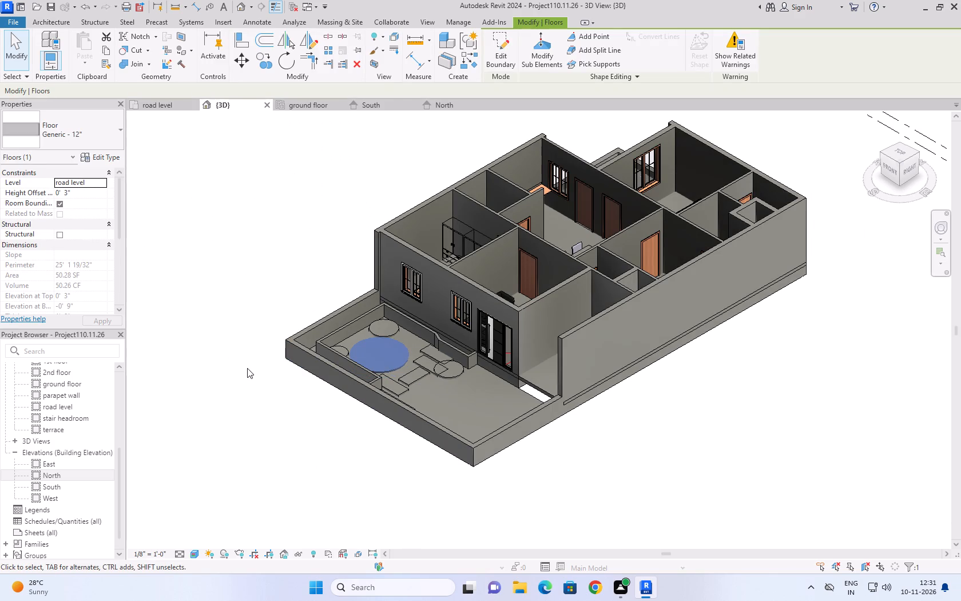
type("pt")
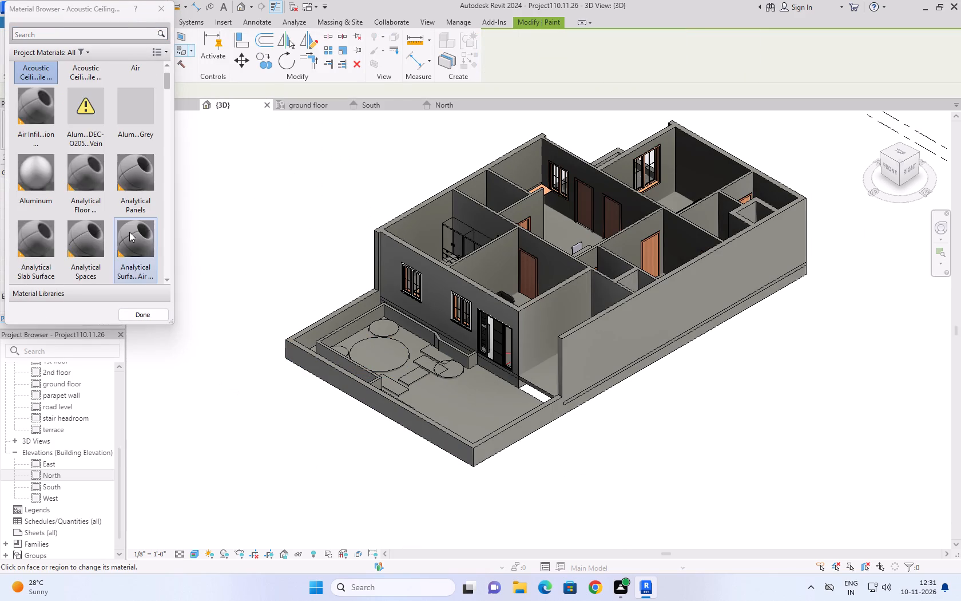
scroll(129, 231, "up", 1)
scroll(121, 233, "down", 18)
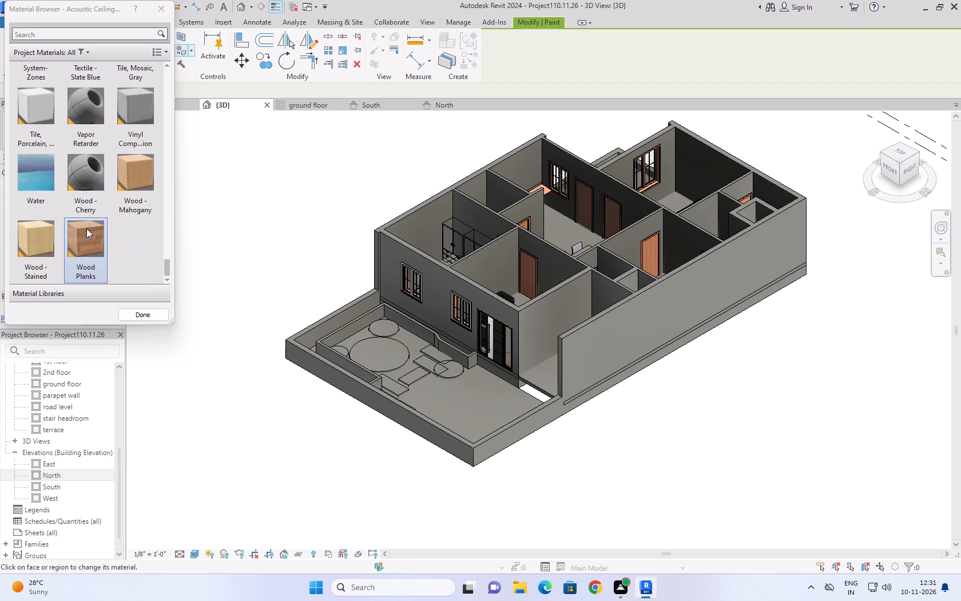
scroll(86, 228, "down", 2)
scroll(86, 229, "up", 6)
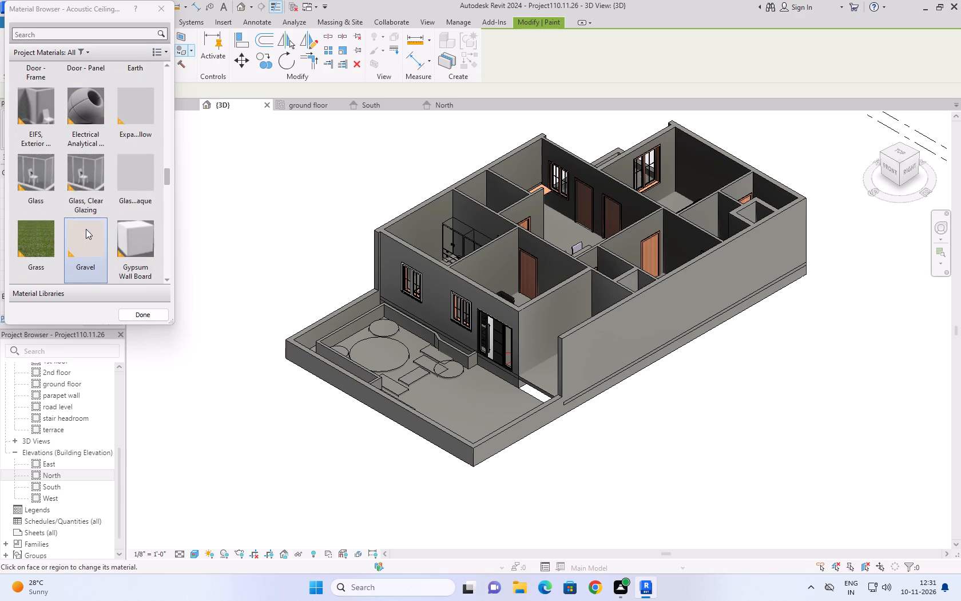
scroll(86, 229, "down", 1)
scroll(86, 229, "up", 4)
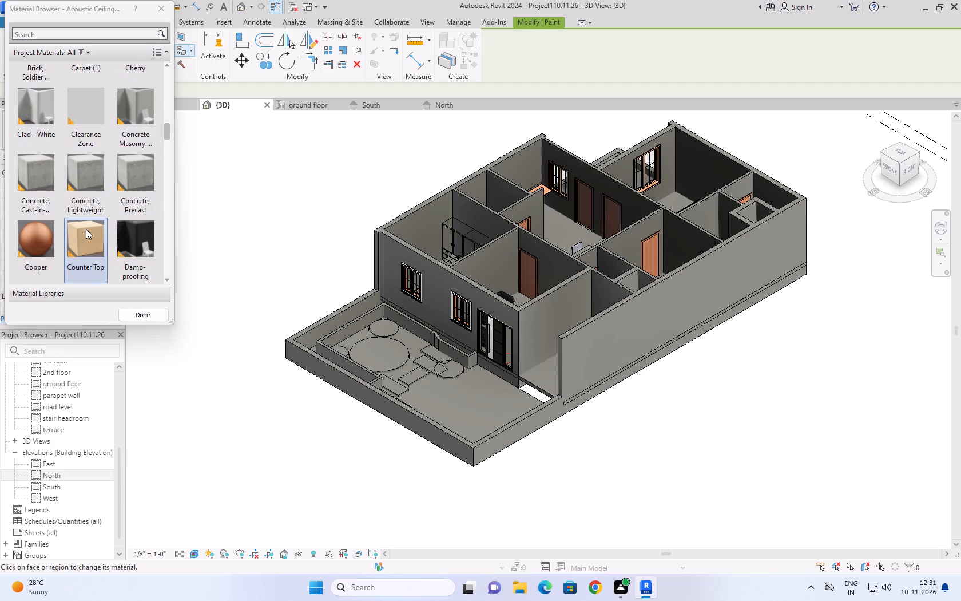
scroll(86, 229, "down", 4)
scroll(86, 229, "up", 2)
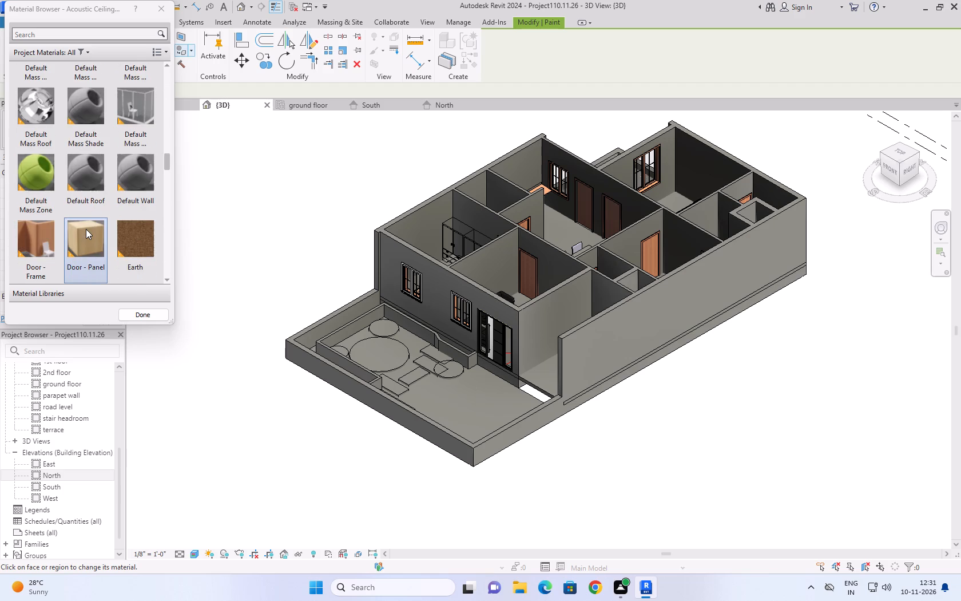
scroll(86, 229, "down", 1)
double_click(31, 246)
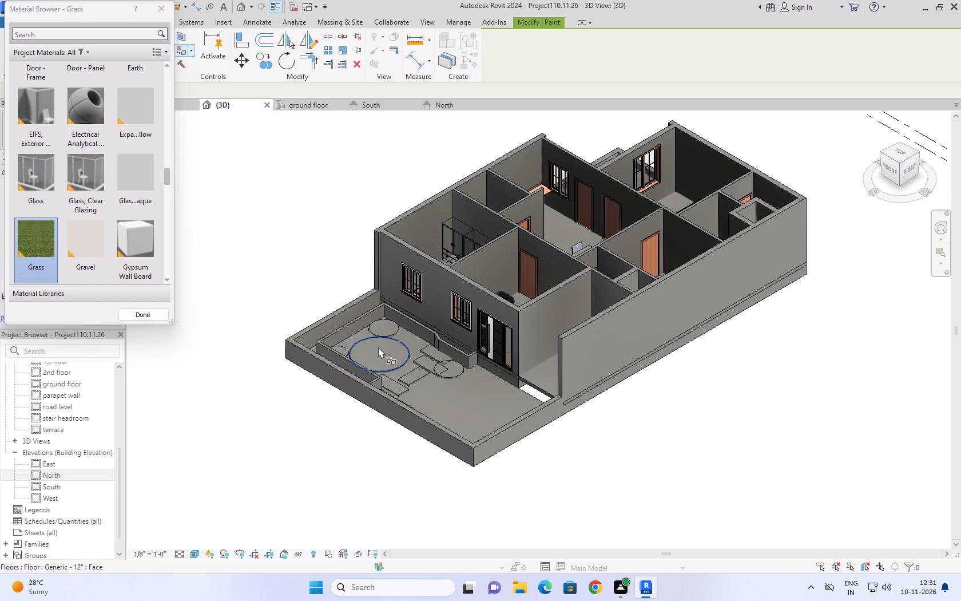
left_click(378, 347)
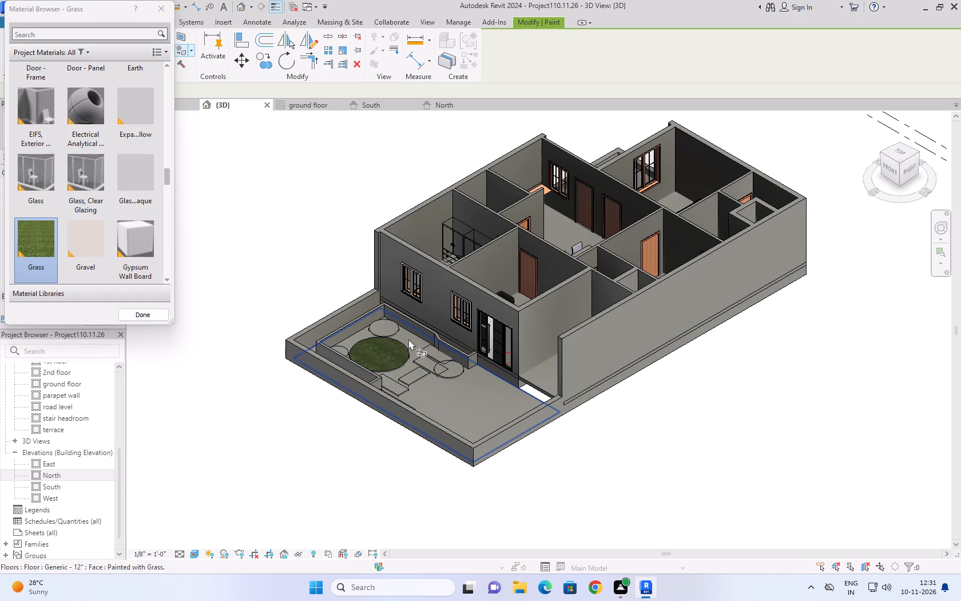
scroll(408, 339, "up", 10)
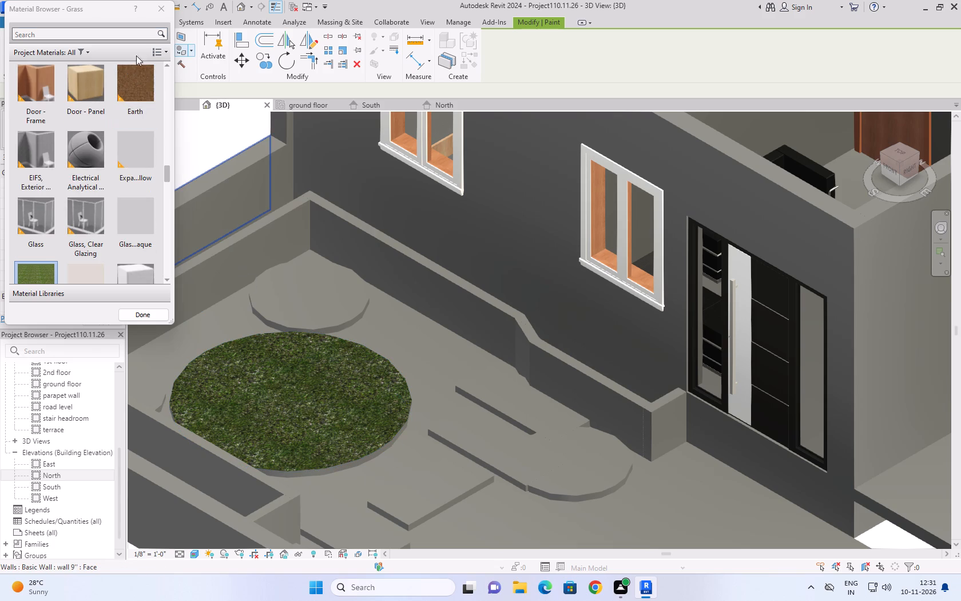
left_click(169, 8)
Examine the grass-painted circular floor and the surrounding front garden from other angles in the 3D view.
middle_click_drag(420, 330, 421, 330, "shift")
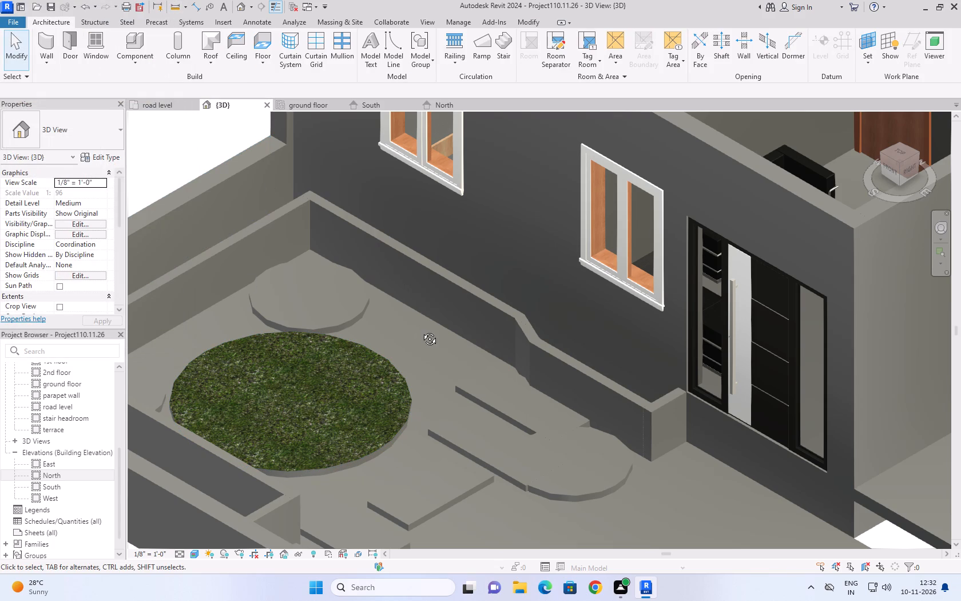
middle_click_drag(421, 330, 370, 361, "shift")
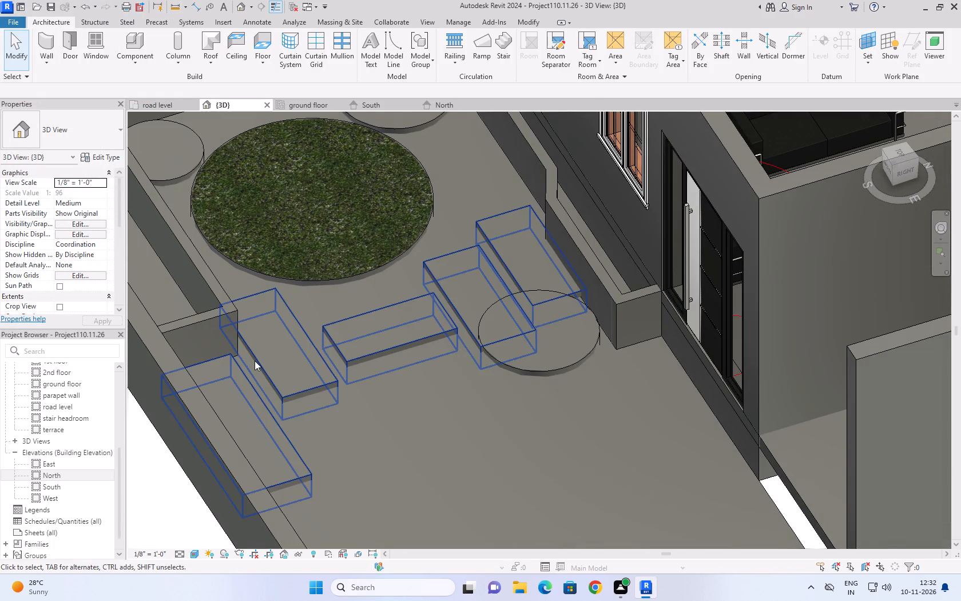
middle_click_drag(255, 360, 357, 374, "shift")
scroll(357, 374, "down", 3)
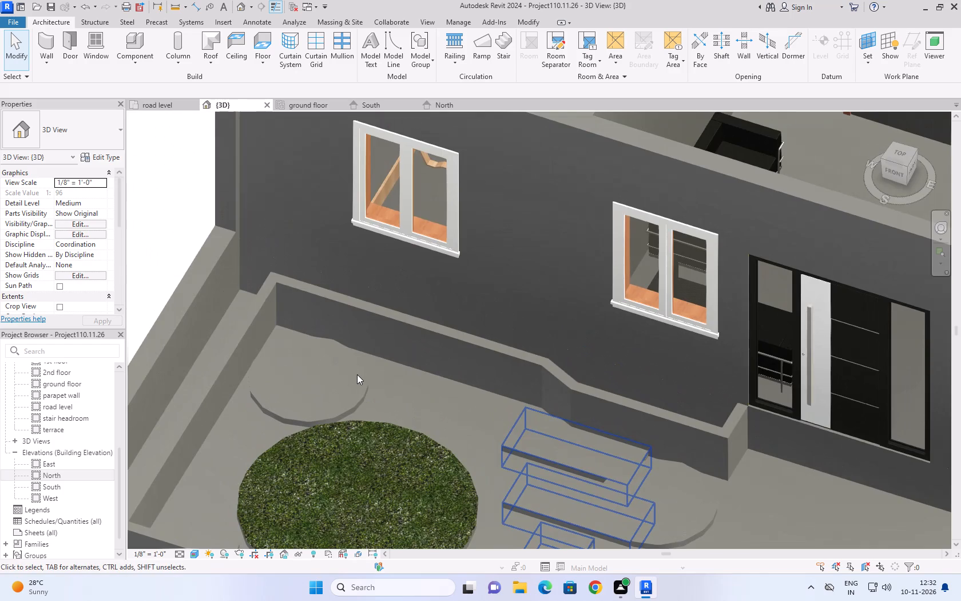
scroll(357, 374, "down", 3)
scroll(391, 444, "up", 4)
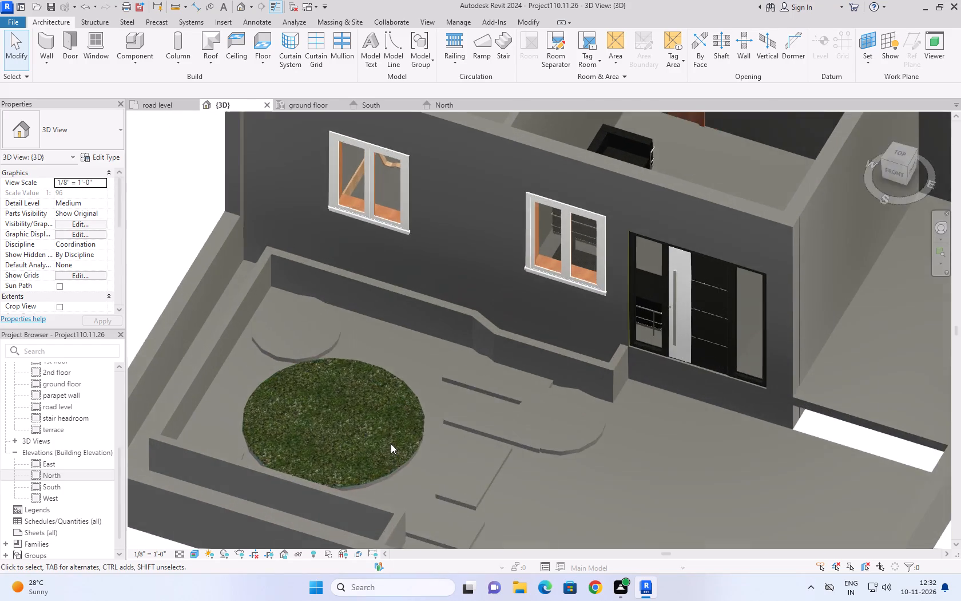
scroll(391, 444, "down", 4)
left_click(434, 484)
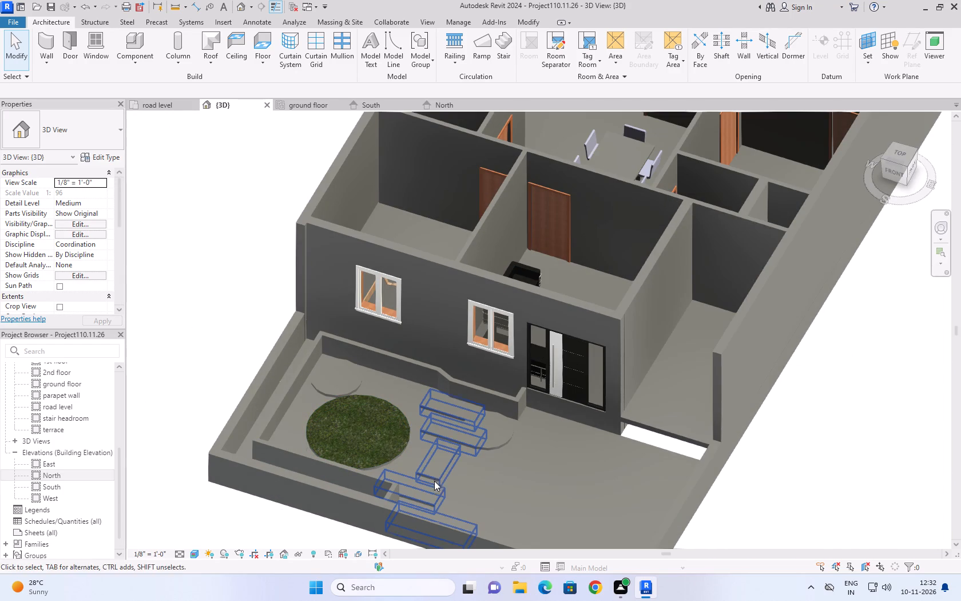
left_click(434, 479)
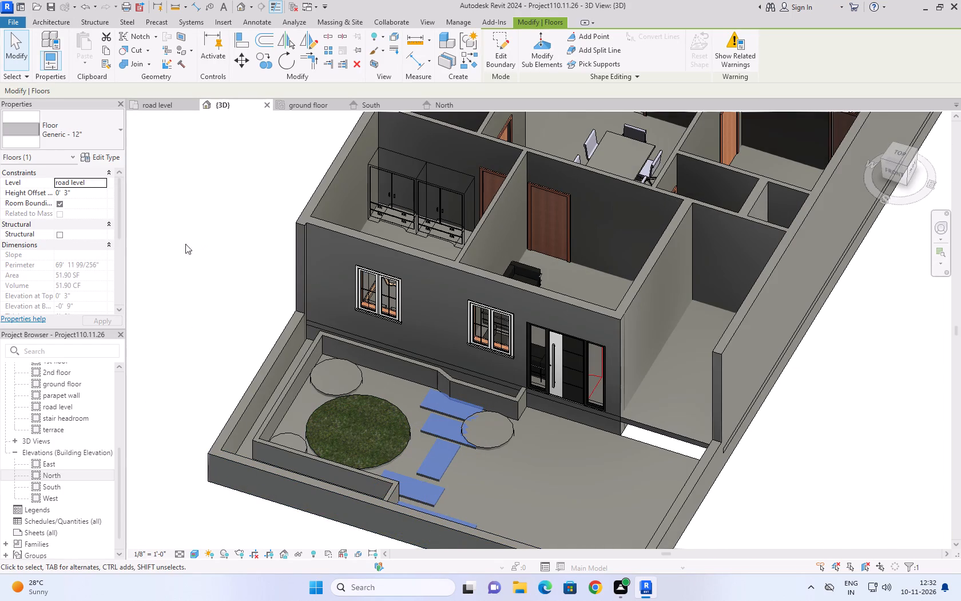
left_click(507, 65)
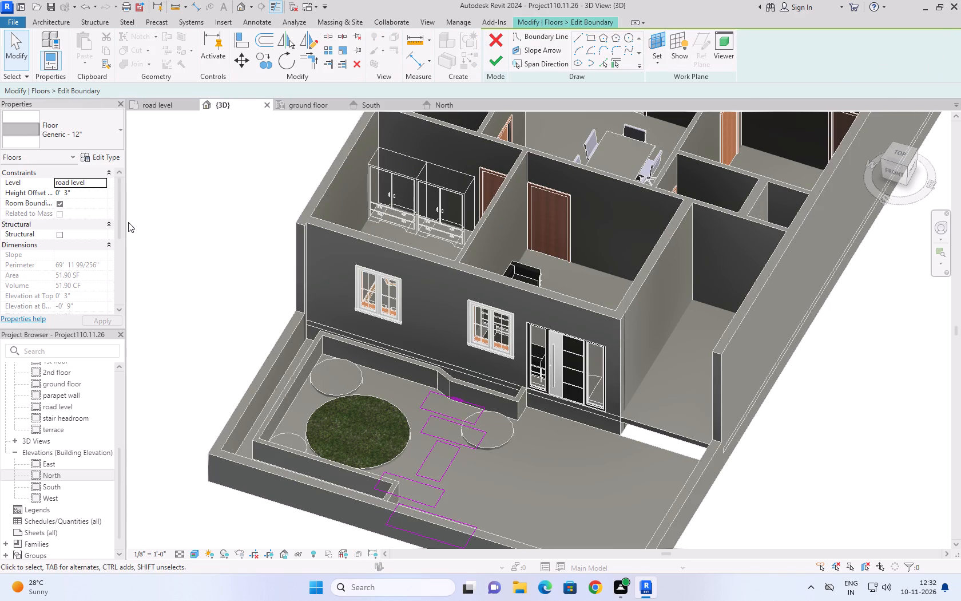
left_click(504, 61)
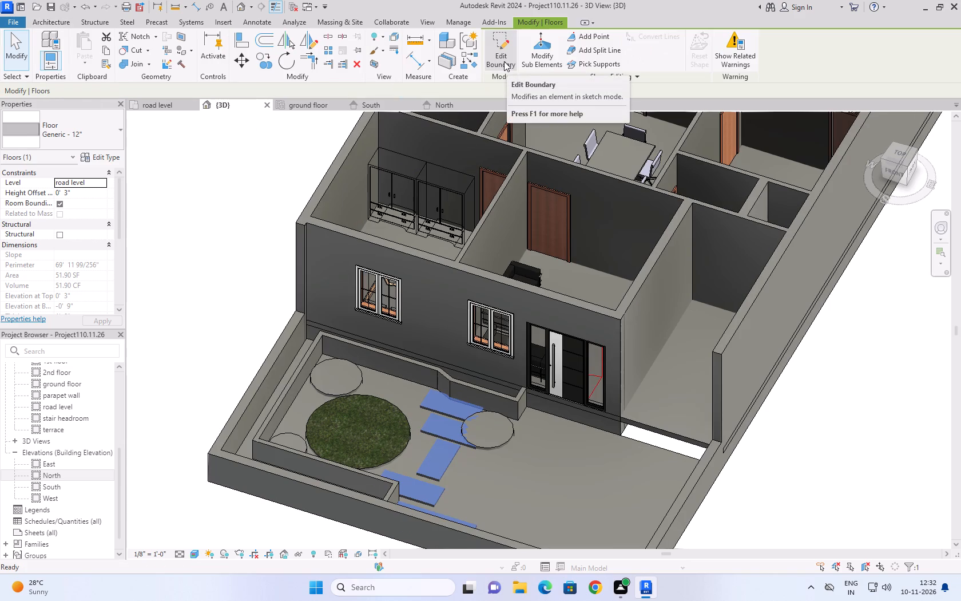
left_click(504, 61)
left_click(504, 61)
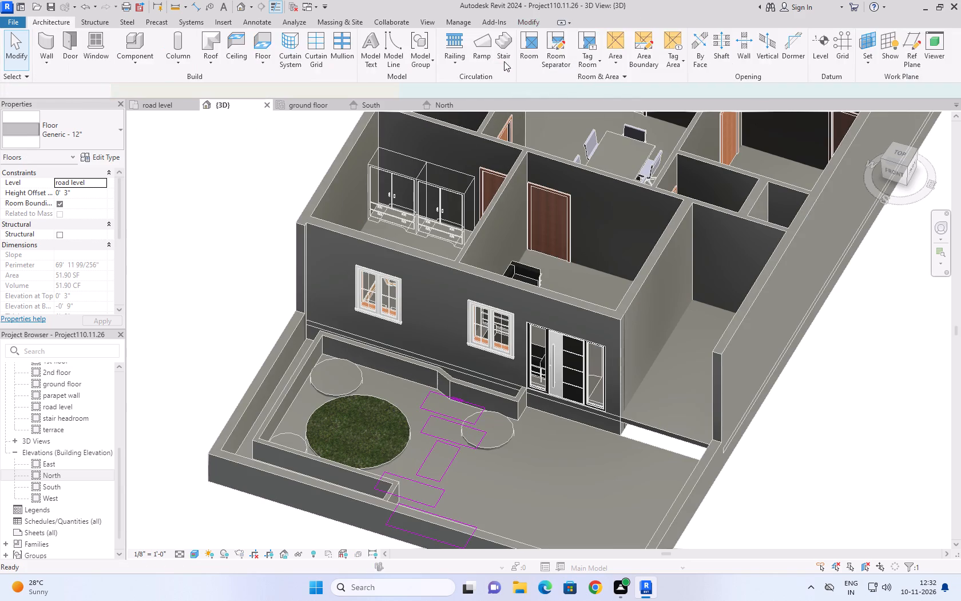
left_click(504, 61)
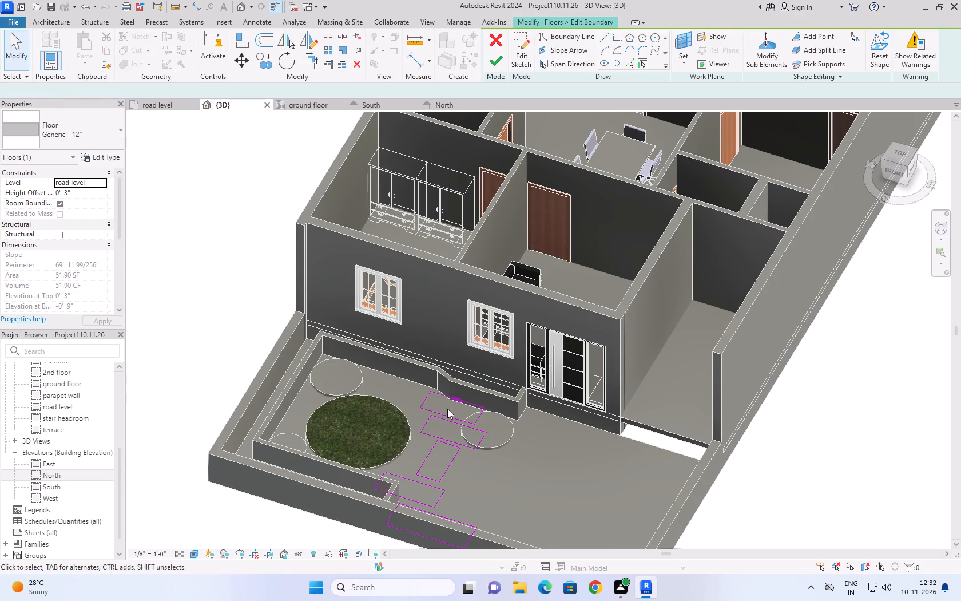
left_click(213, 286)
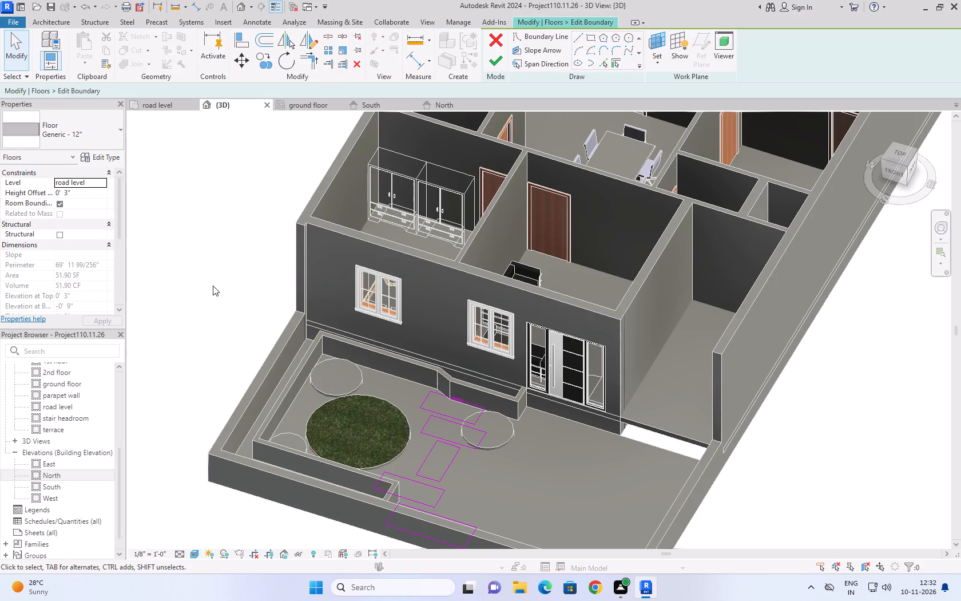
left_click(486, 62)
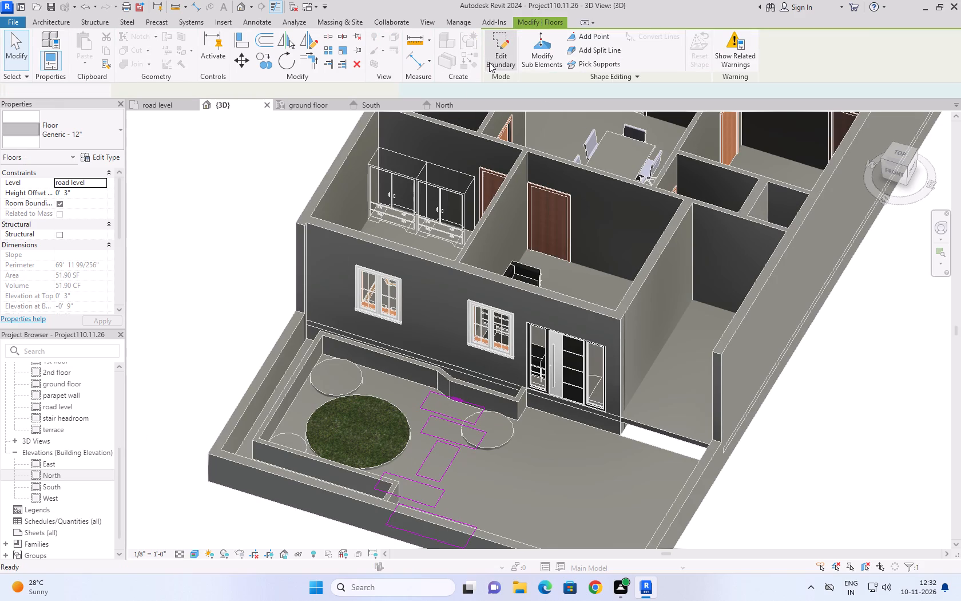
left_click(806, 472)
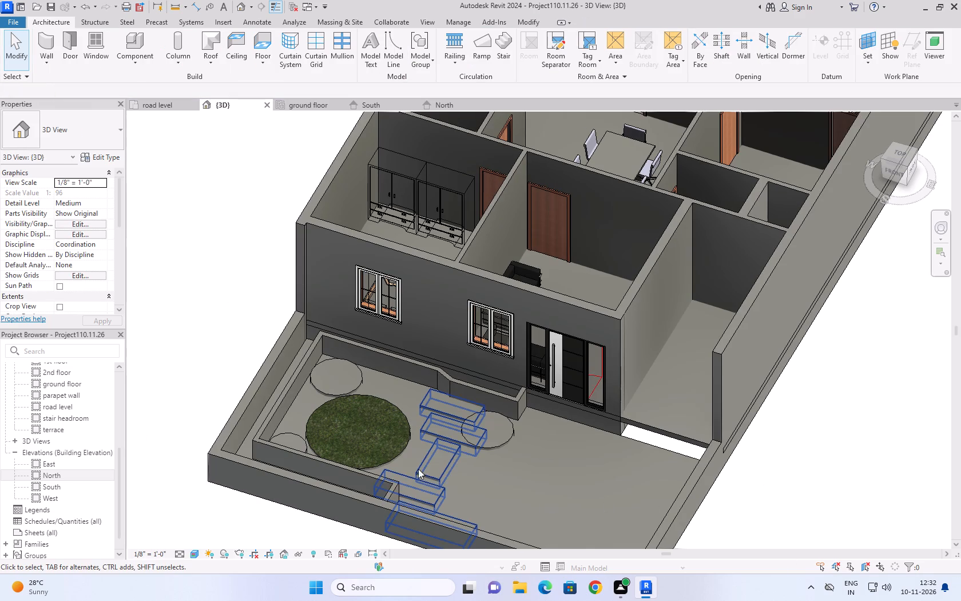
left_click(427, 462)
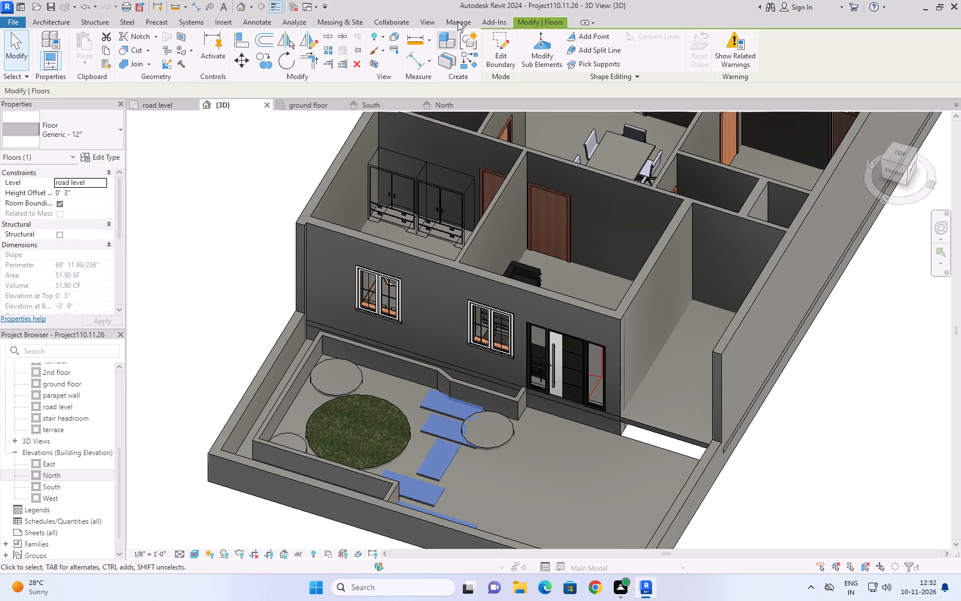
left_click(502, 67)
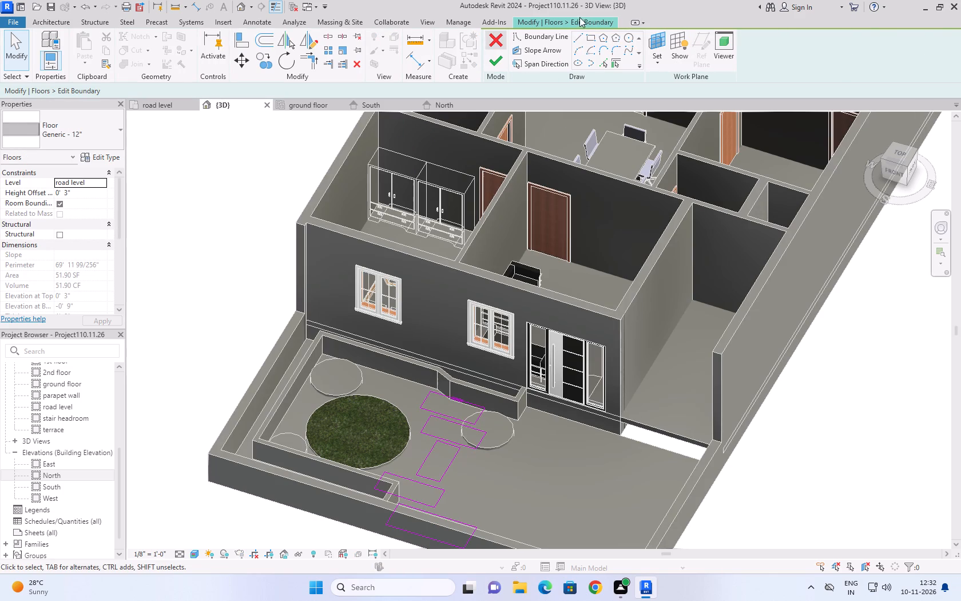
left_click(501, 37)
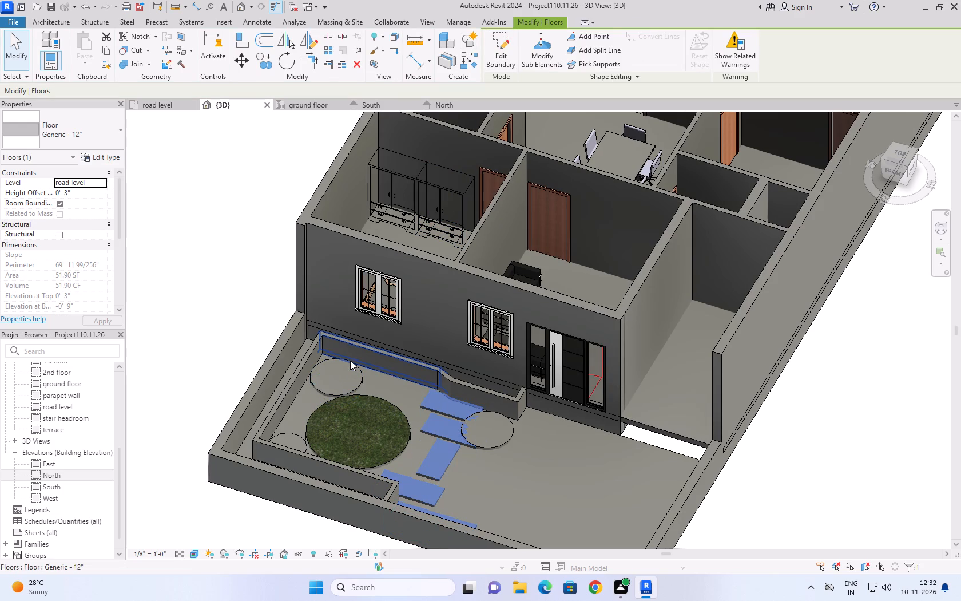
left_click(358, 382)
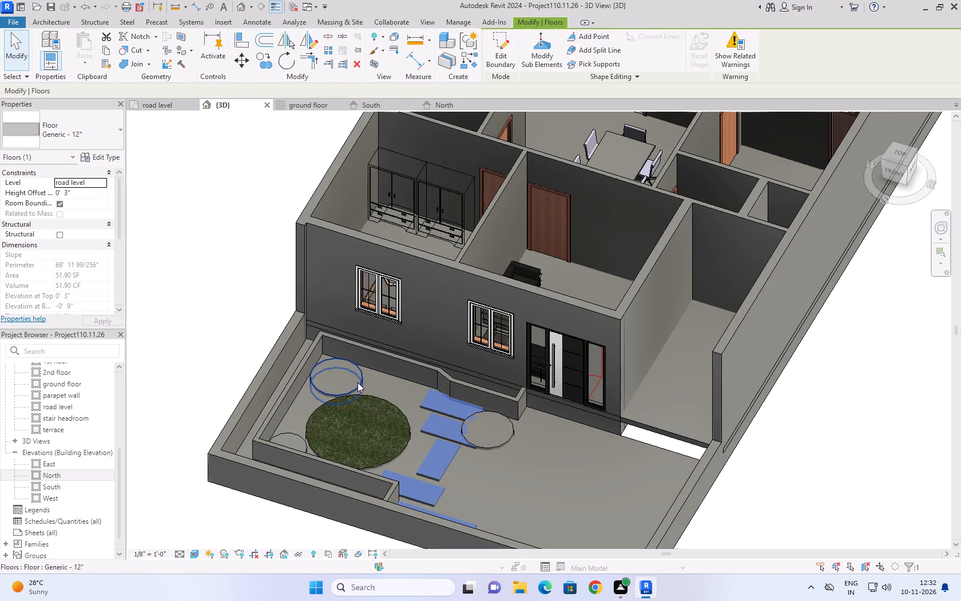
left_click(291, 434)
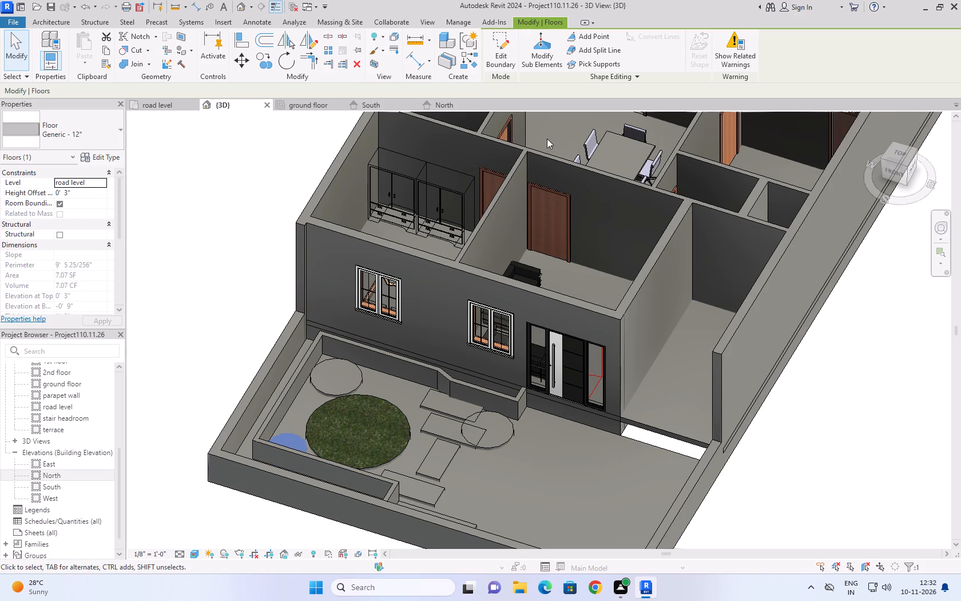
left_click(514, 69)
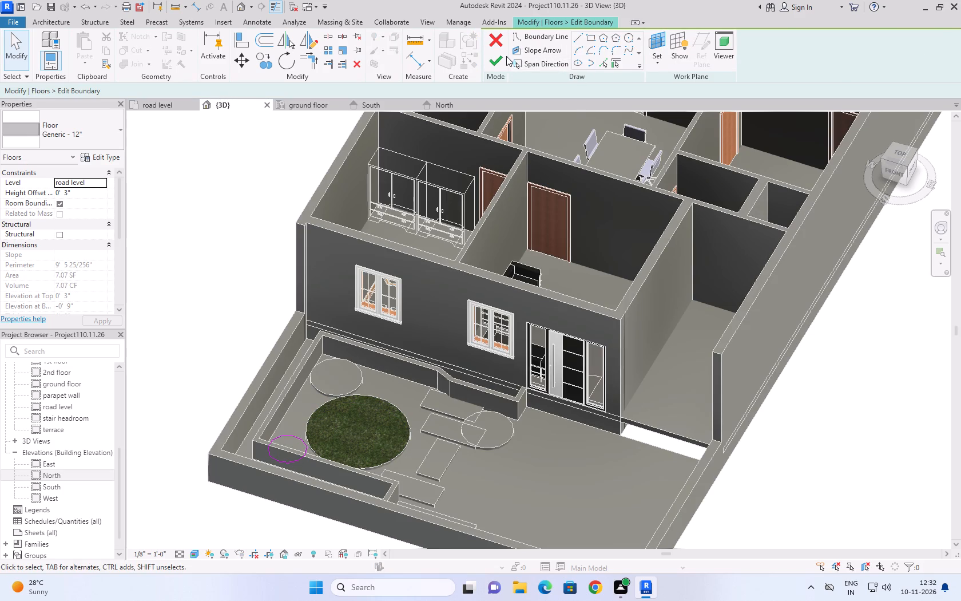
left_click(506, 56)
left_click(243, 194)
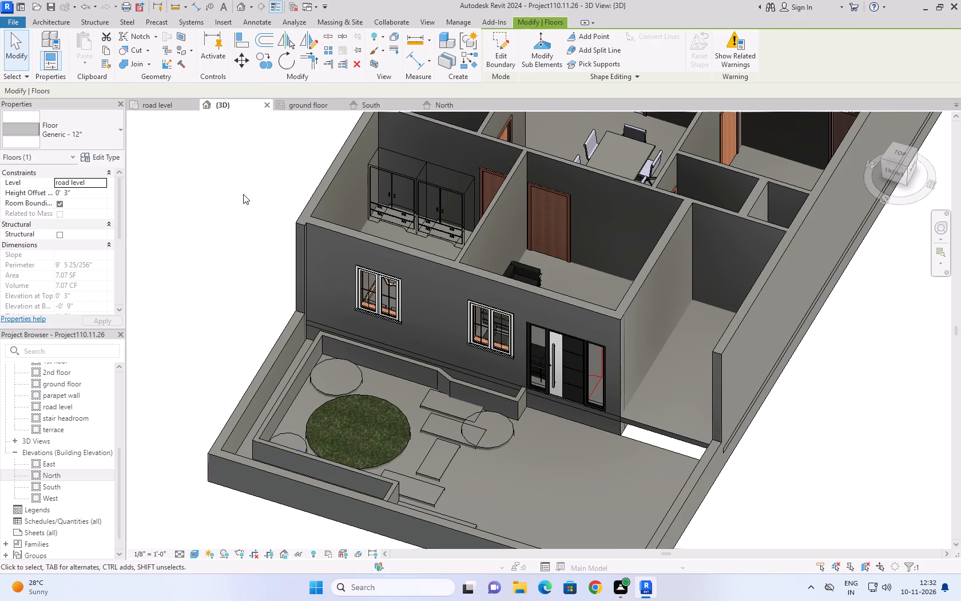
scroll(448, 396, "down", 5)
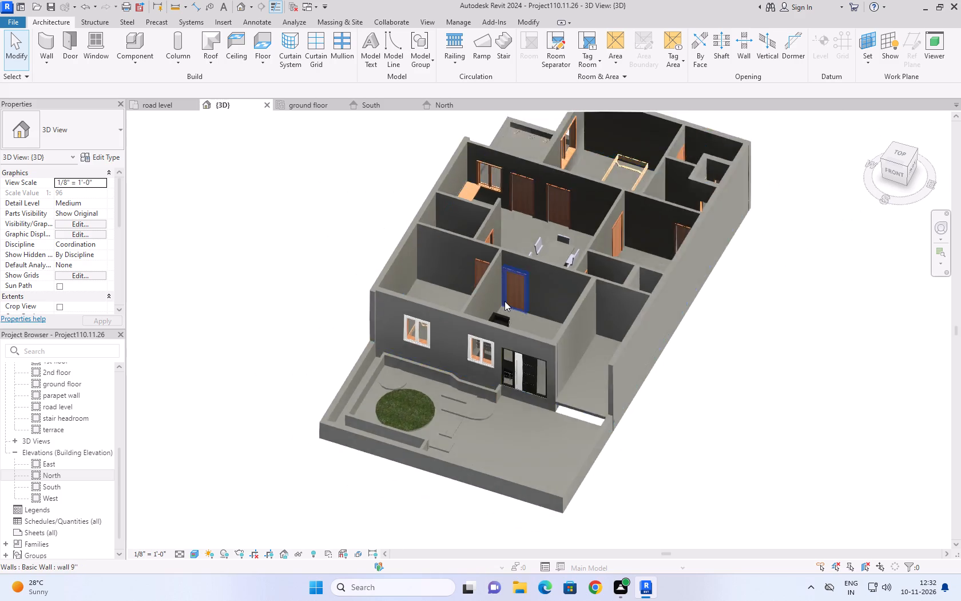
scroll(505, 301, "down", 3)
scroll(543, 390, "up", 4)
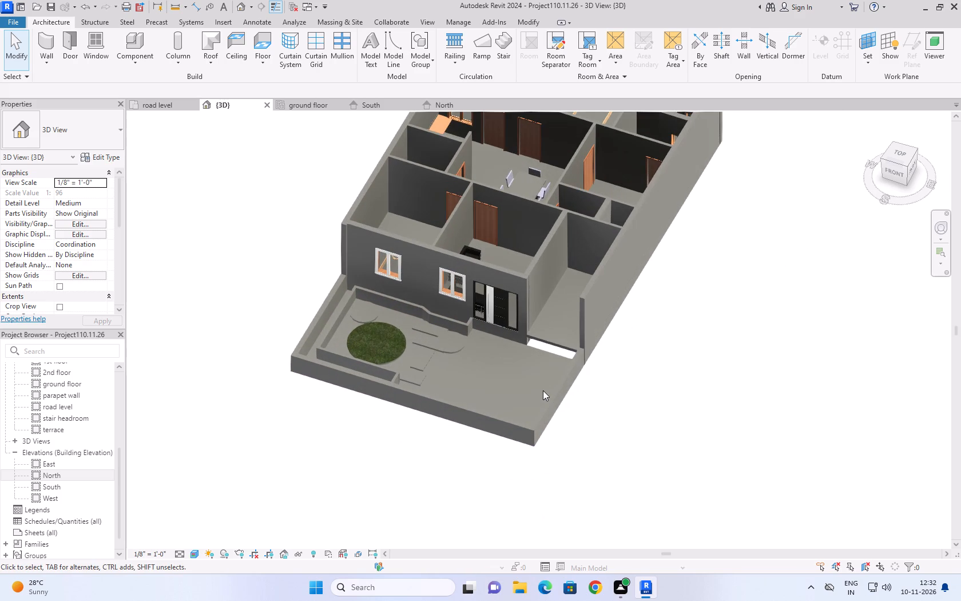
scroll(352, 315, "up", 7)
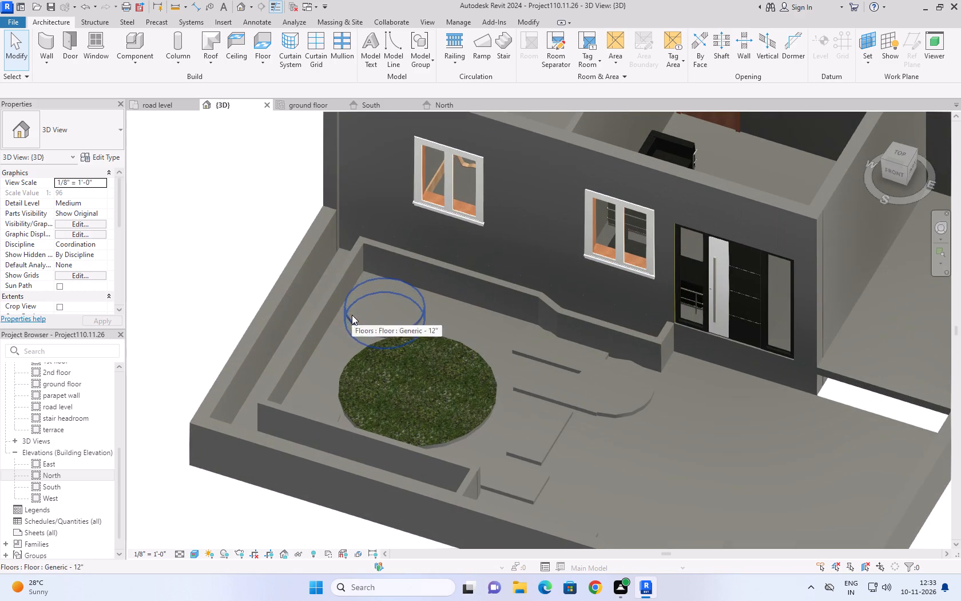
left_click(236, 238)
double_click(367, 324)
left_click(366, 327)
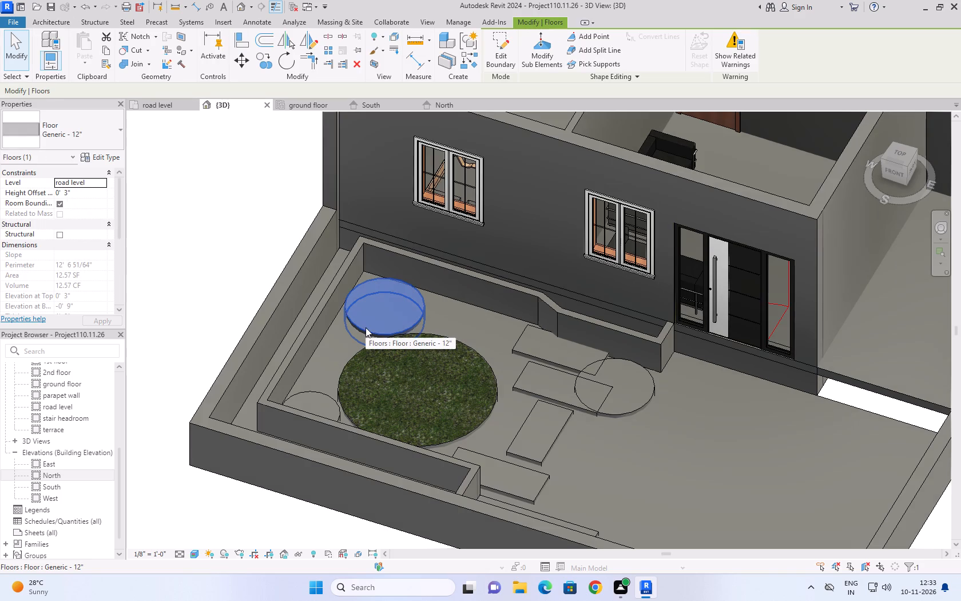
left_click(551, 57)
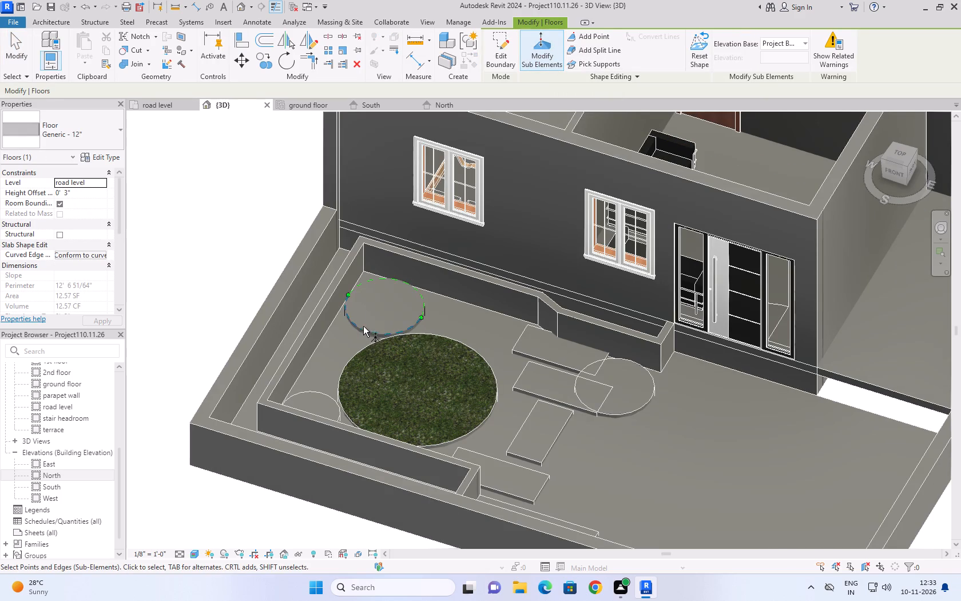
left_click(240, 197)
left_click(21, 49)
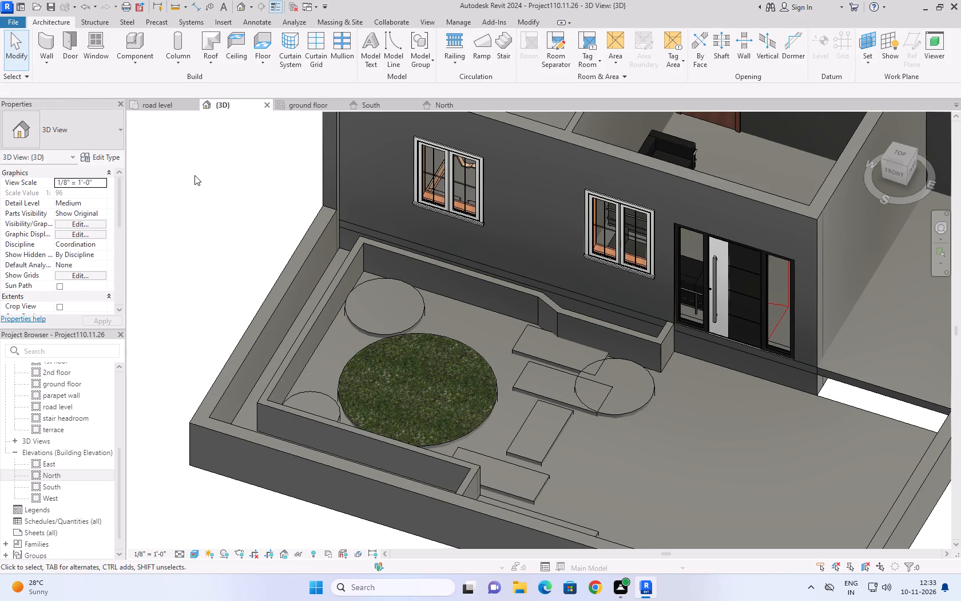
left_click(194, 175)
Set the structure layer material of the garden floors' Generic - 12" type to Brick, Common, starting from the circular floor near the house-side wall.
left_click(364, 327)
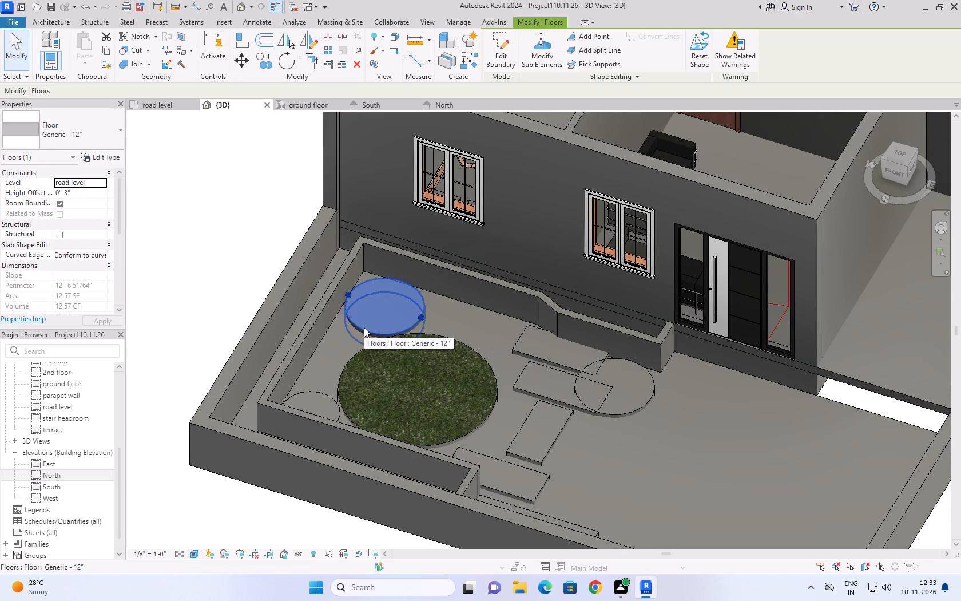
left_click(112, 155)
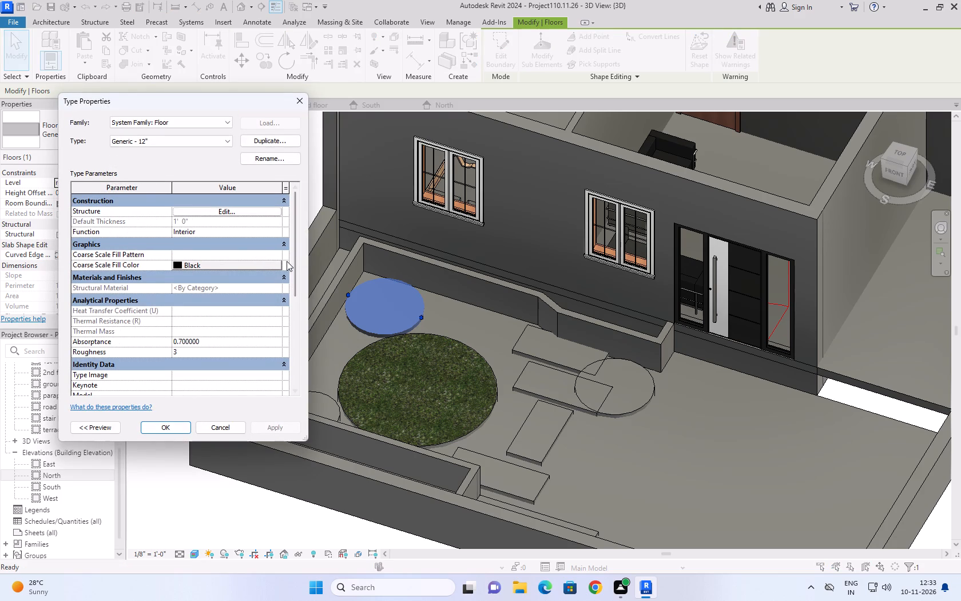
left_click(248, 215)
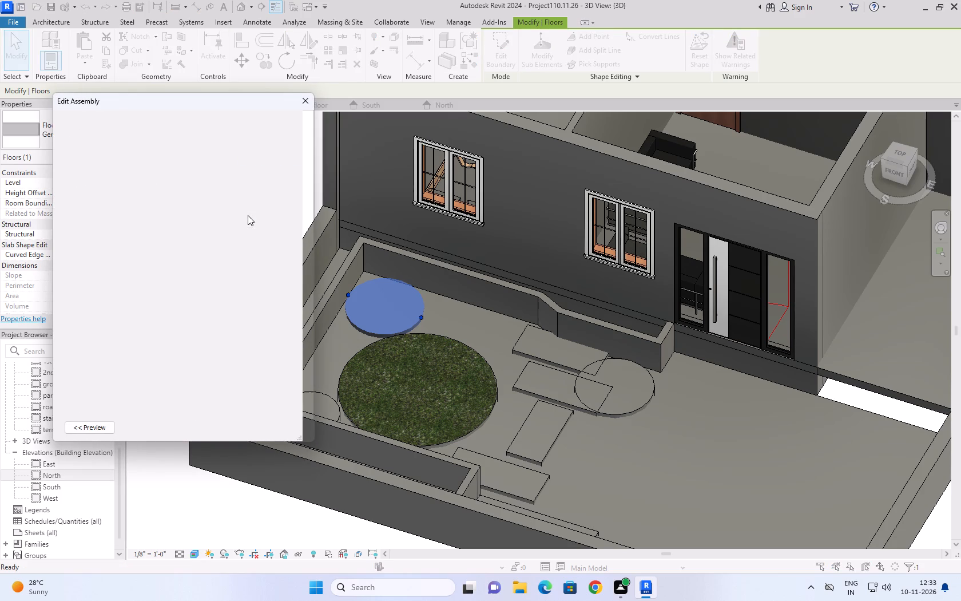
left_click(162, 236)
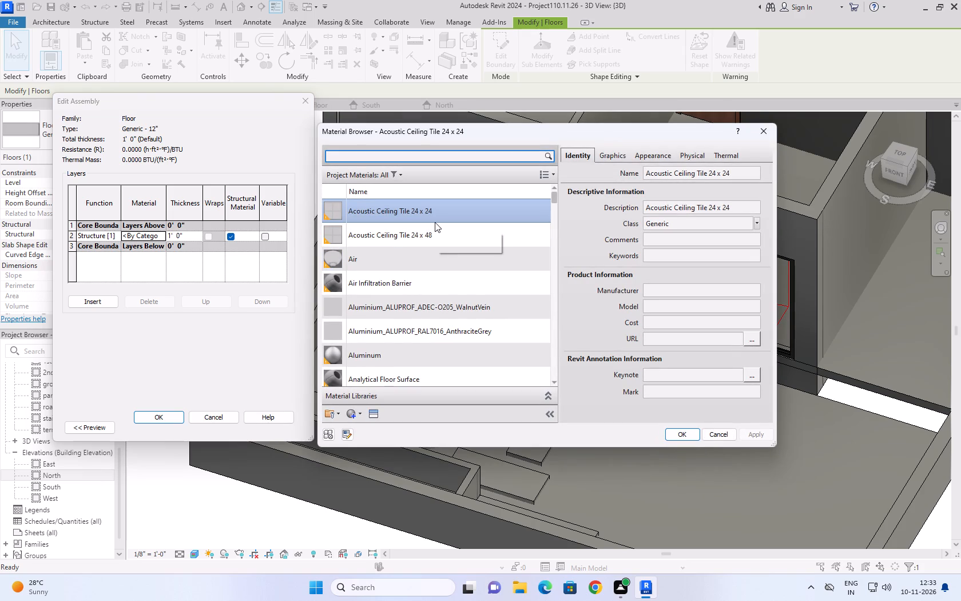
scroll(435, 222, "down", 5)
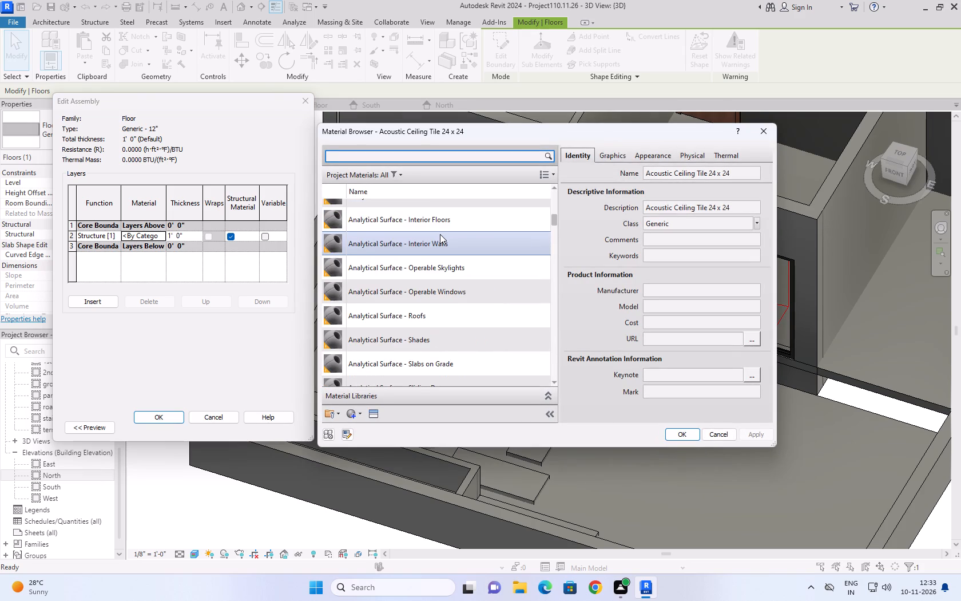
scroll(440, 234, "down", 4)
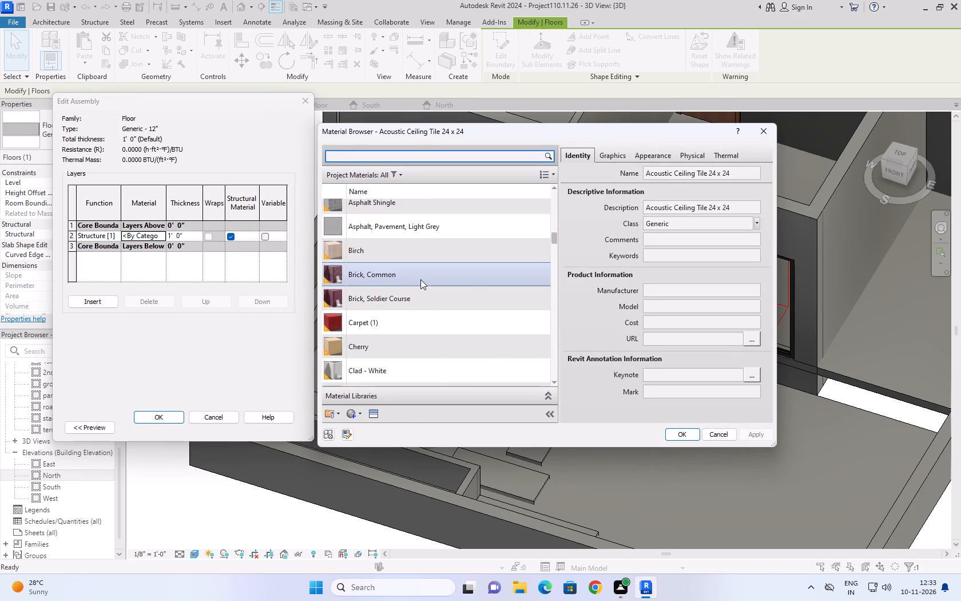
left_click(420, 279)
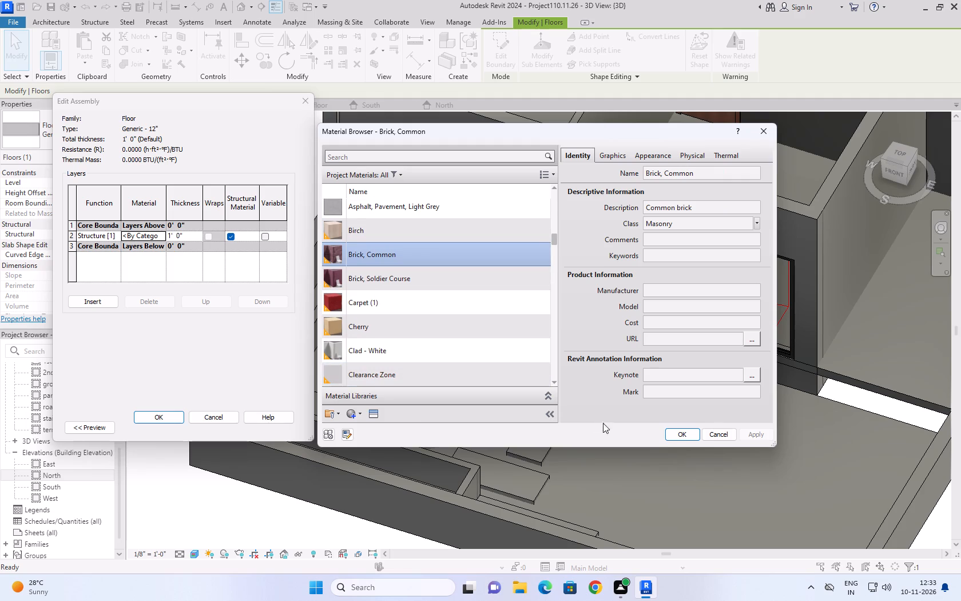
left_click(673, 436)
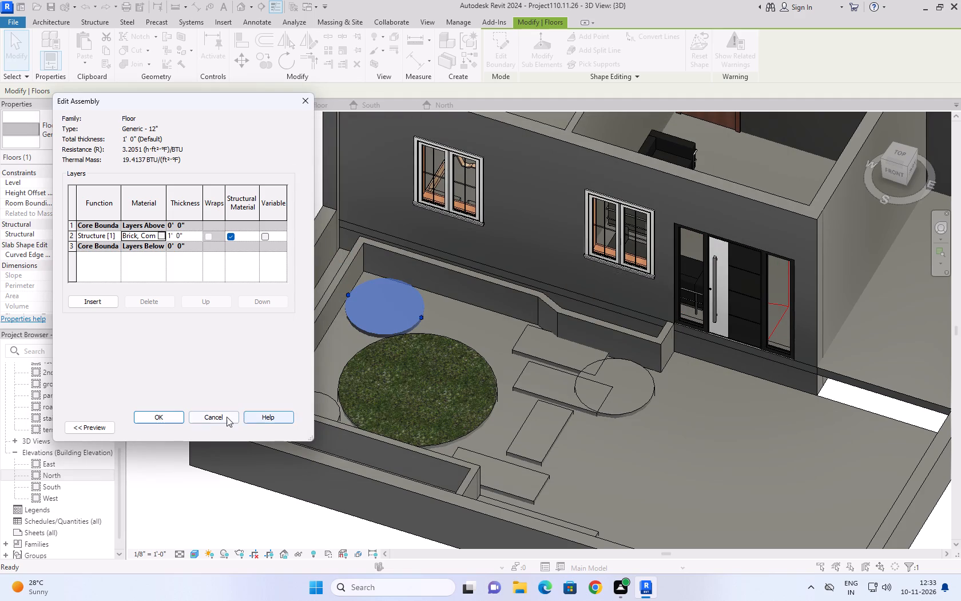
left_click(172, 419)
left_click(262, 429)
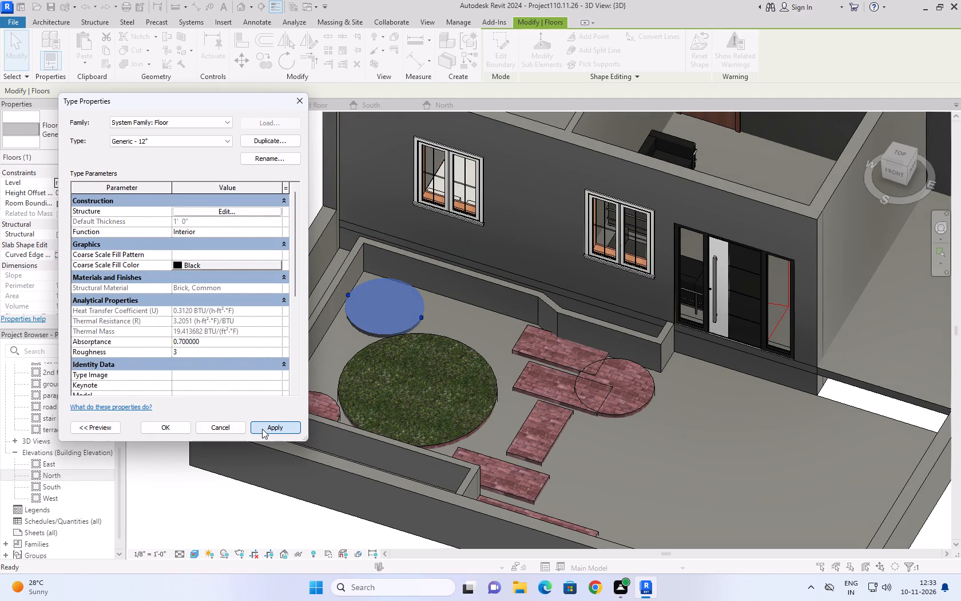
left_click(173, 426)
left_click(237, 251)
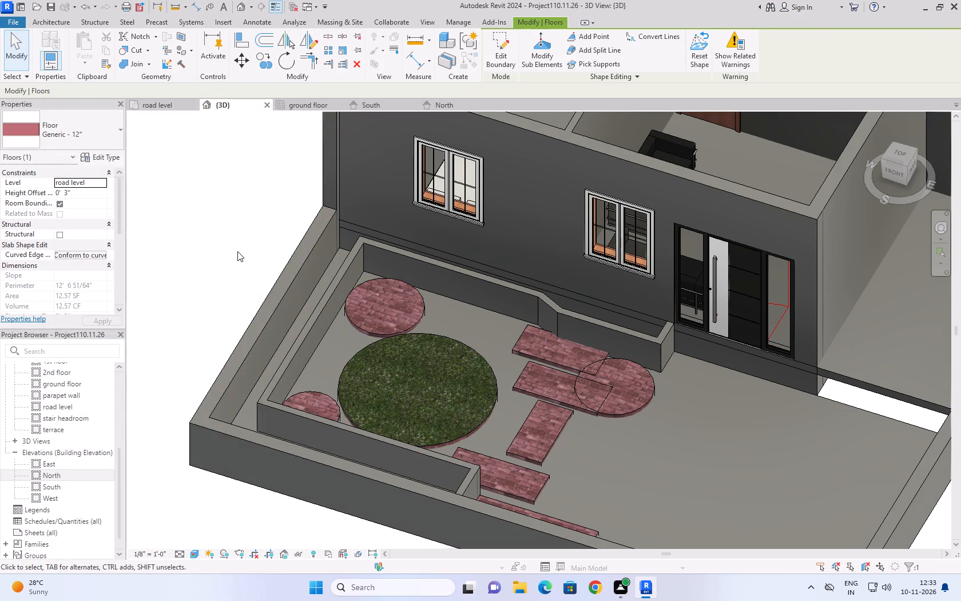
scroll(668, 248, "down", 6)
scroll(664, 329, "up", 2)
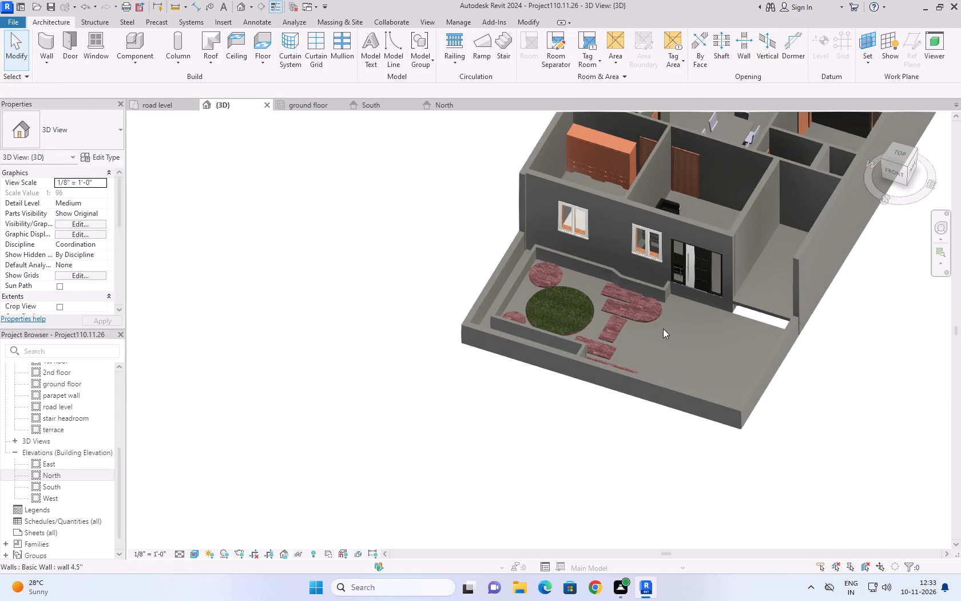
scroll(663, 329, "up", 5)
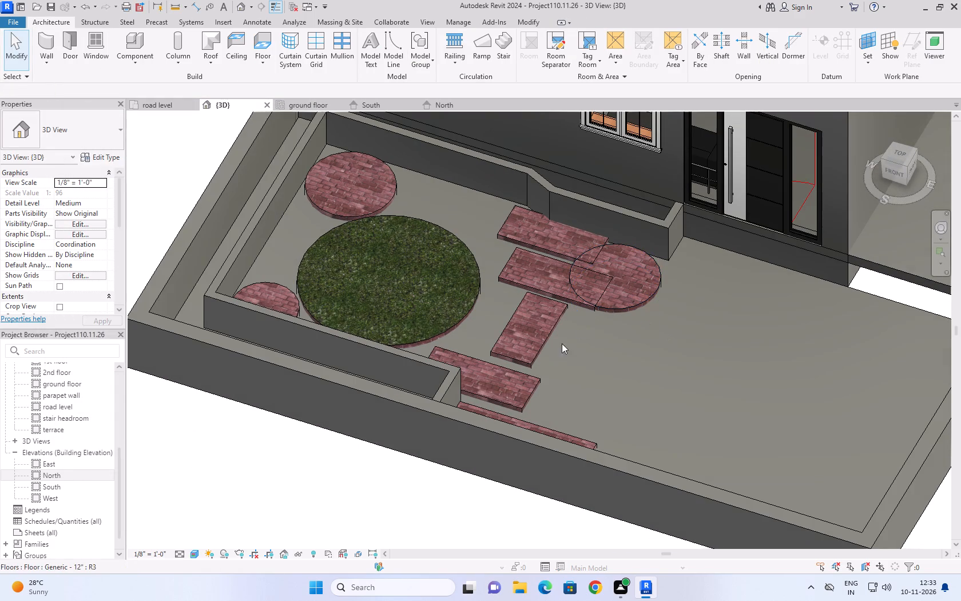
Examine the brick stepping stones and circular garden floors in the 3D view and the road level plan.
scroll(585, 261, "down", 4)
left_click(393, 396)
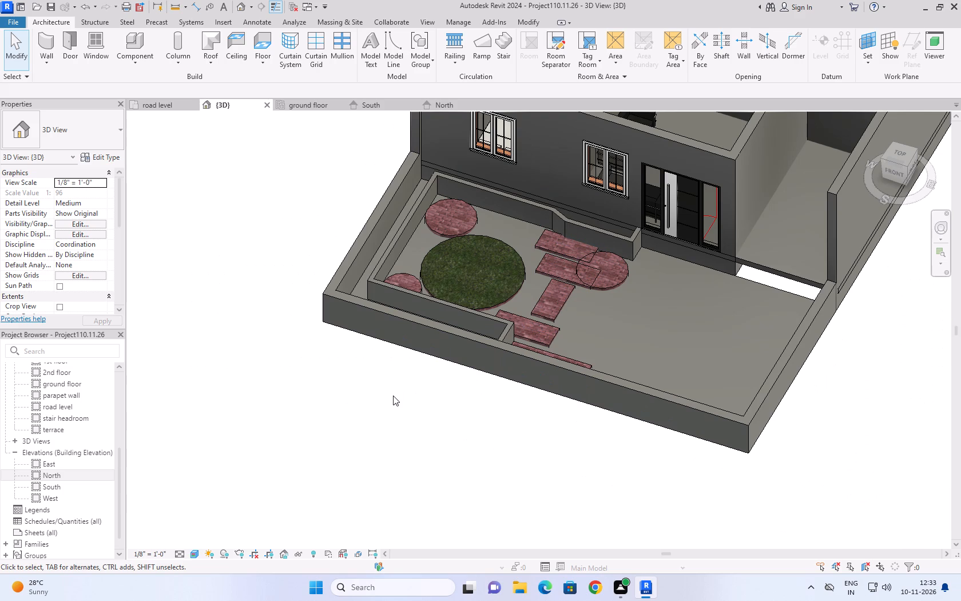
left_click(178, 108)
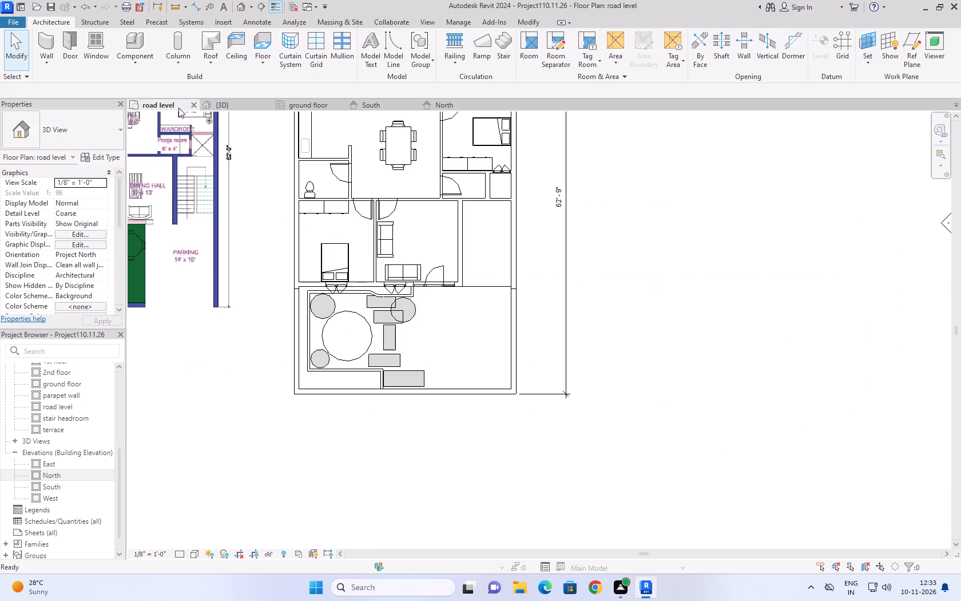
scroll(400, 310, "up", 7)
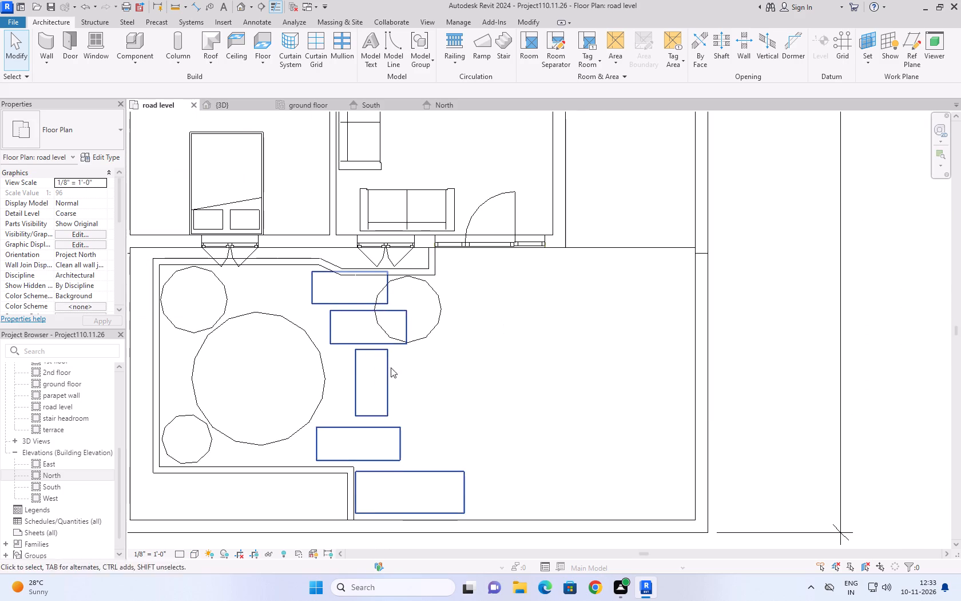
left_click(389, 374)
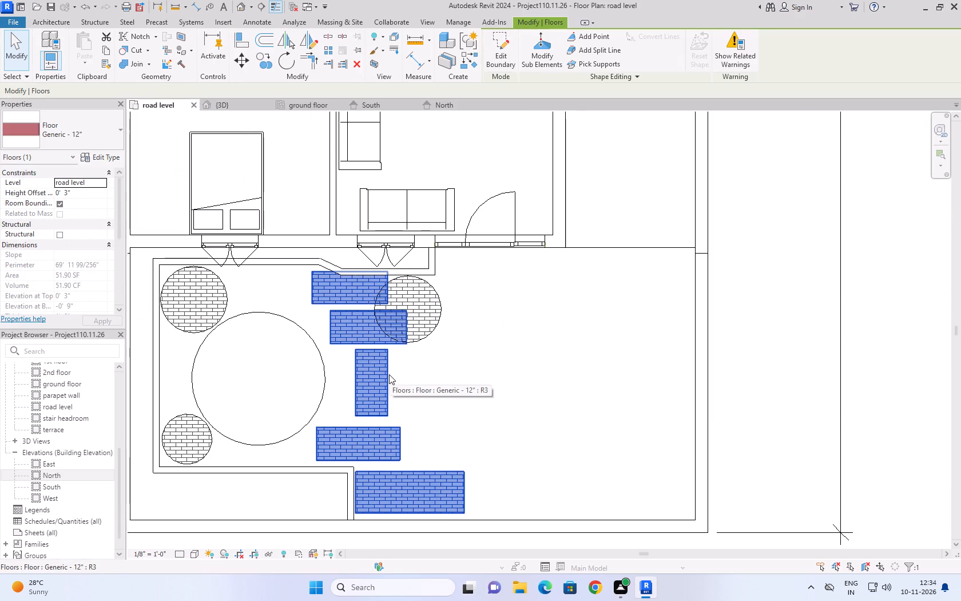
left_click(787, 223)
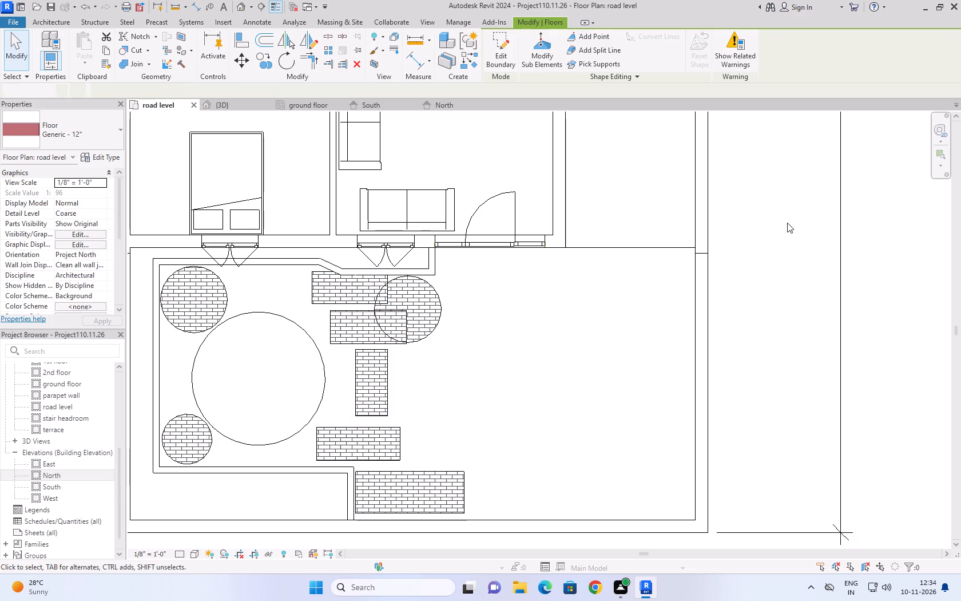
scroll(787, 223, "down", 4)
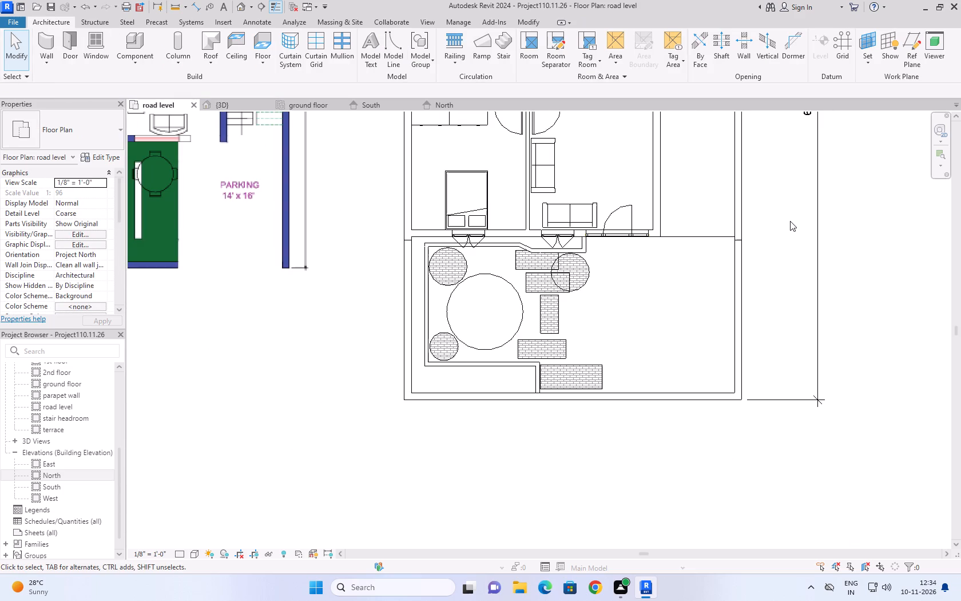
scroll(639, 412, "down", 3)
scroll(801, 393, "up", 3)
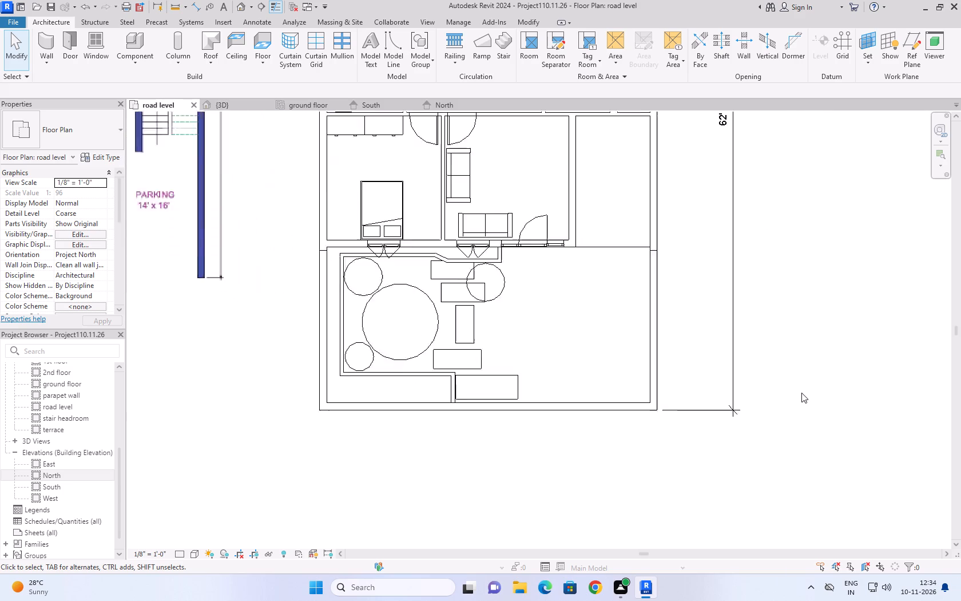
scroll(801, 393, "up", 1)
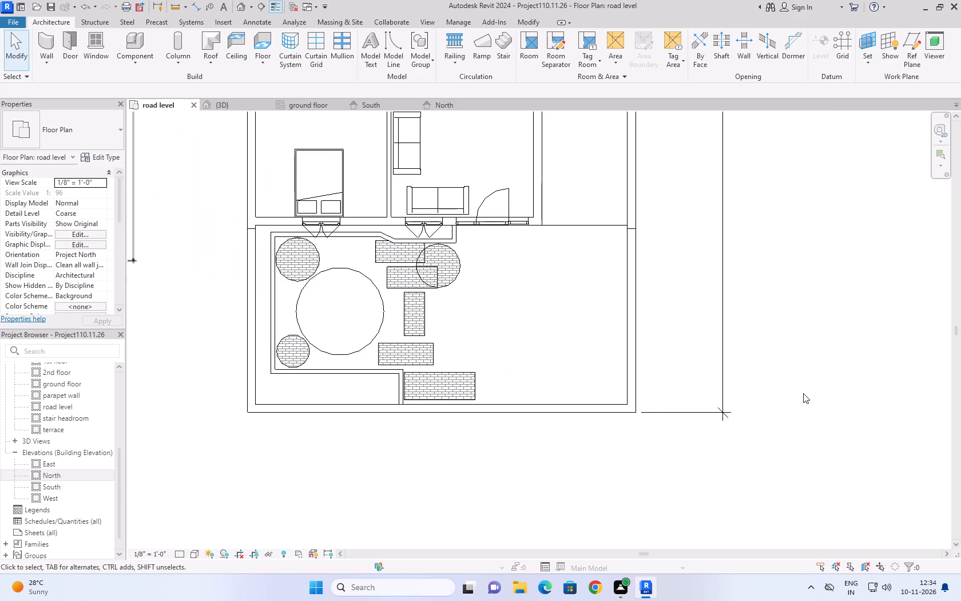
scroll(597, 270, "down", 7)
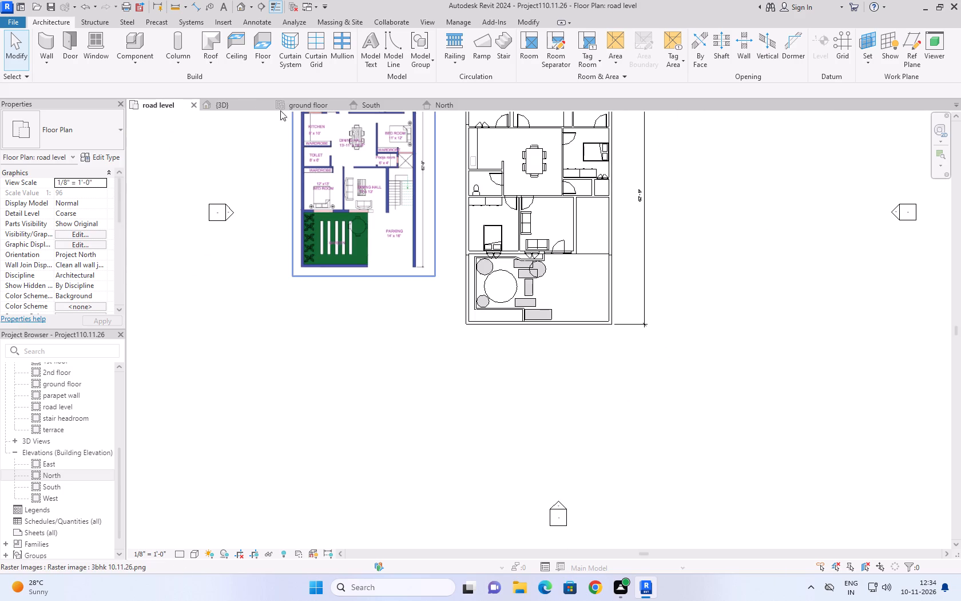
Examine the whole house in the 3D view, including the open rear area with the row of plants.
left_click(245, 108)
scroll(506, 381, "down", 4)
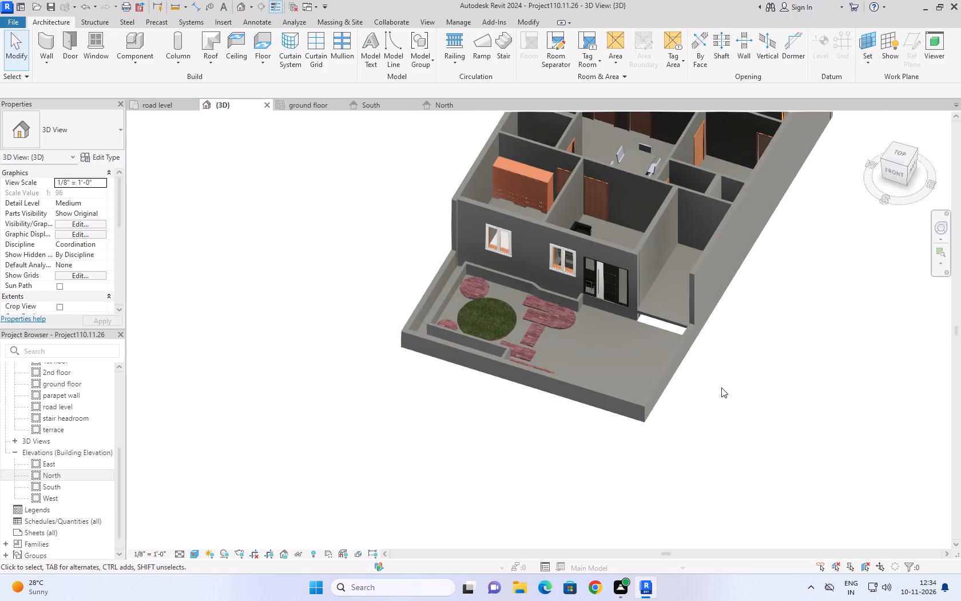
middle_click_drag(772, 276, 628, 345)
scroll(624, 347, "down", 2)
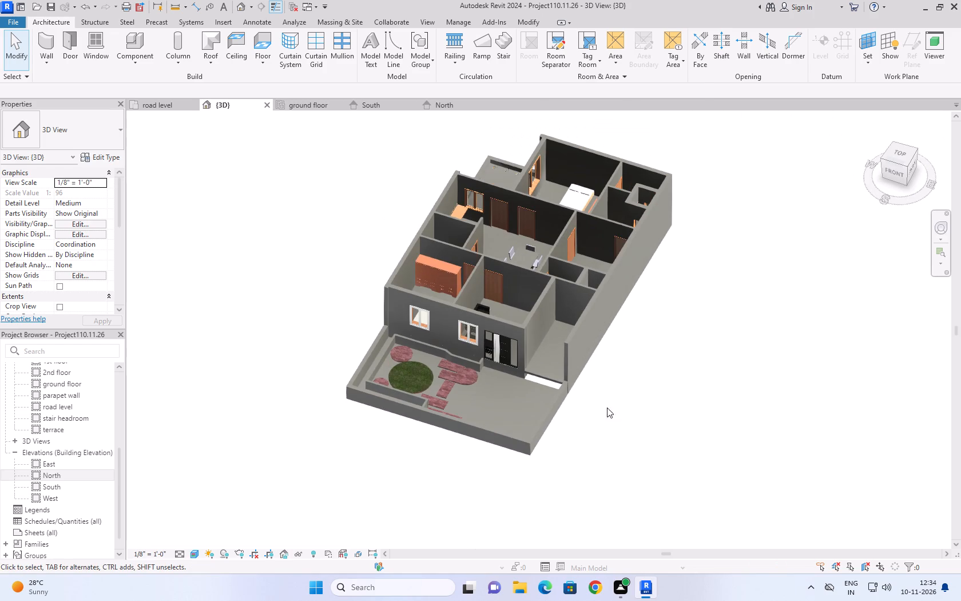
scroll(420, 374, "up", 4)
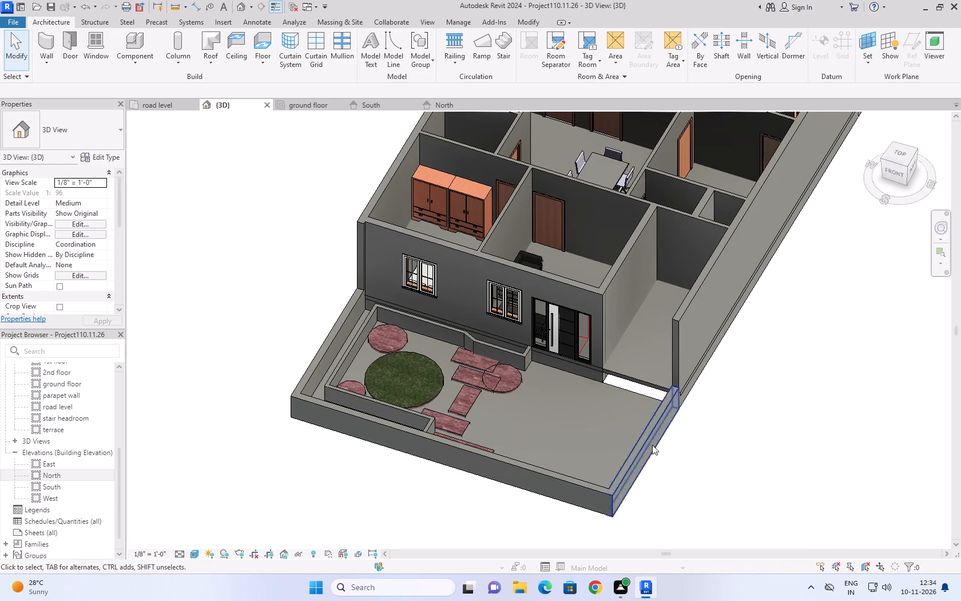
scroll(727, 377, "down", 3)
middle_click_drag(776, 306, 778, 306)
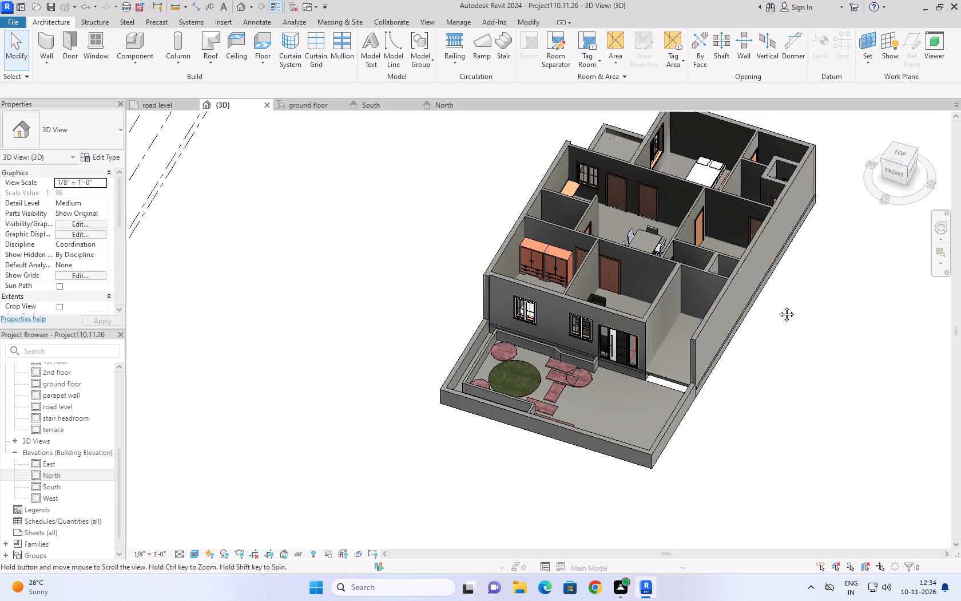
middle_click_drag(778, 306, 705, 428)
scroll(549, 253, "up", 3)
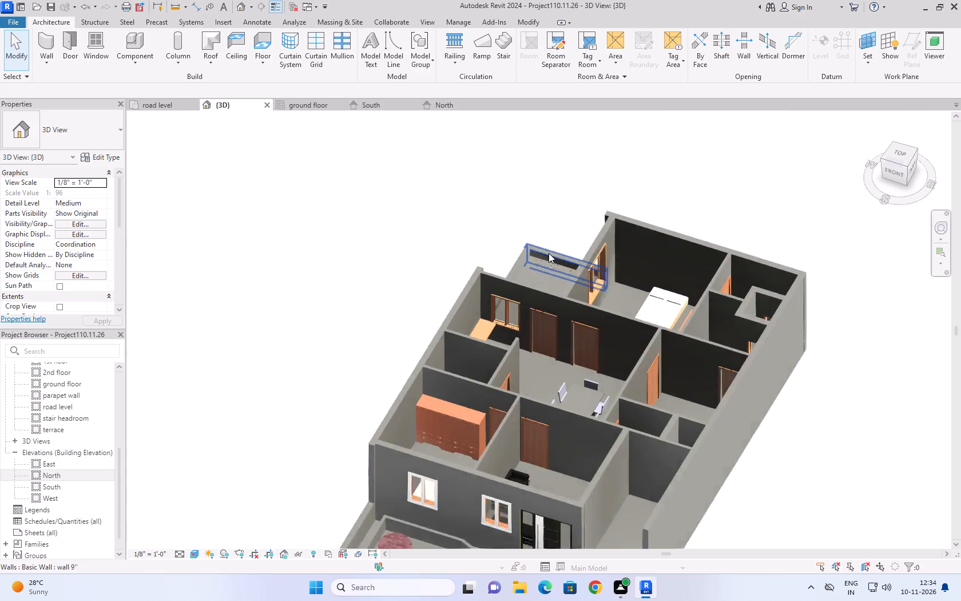
scroll(549, 253, "up", 5)
left_click(607, 176)
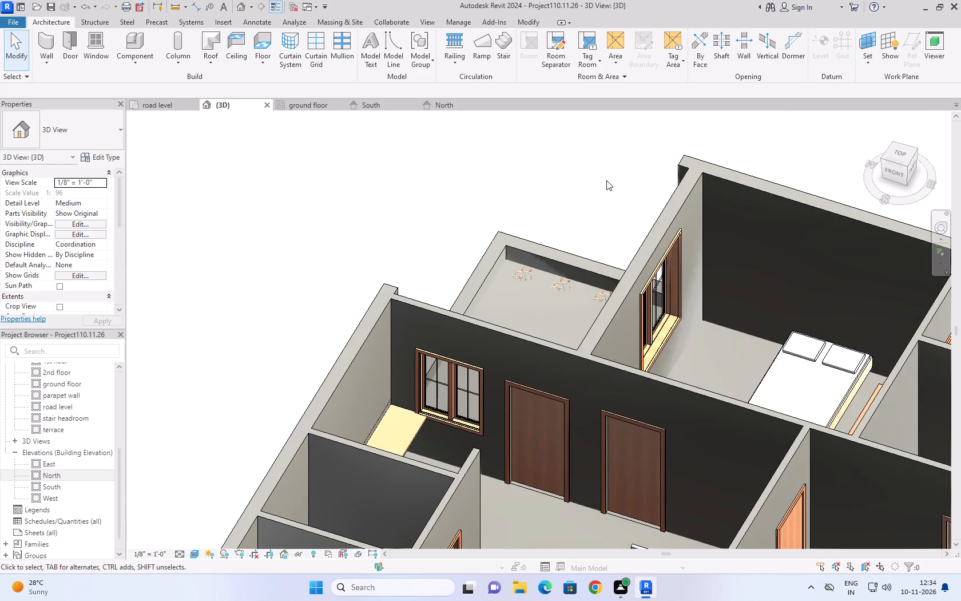
middle_click_drag(606, 180, 687, 261, "shift")
scroll(687, 261, "down", 6)
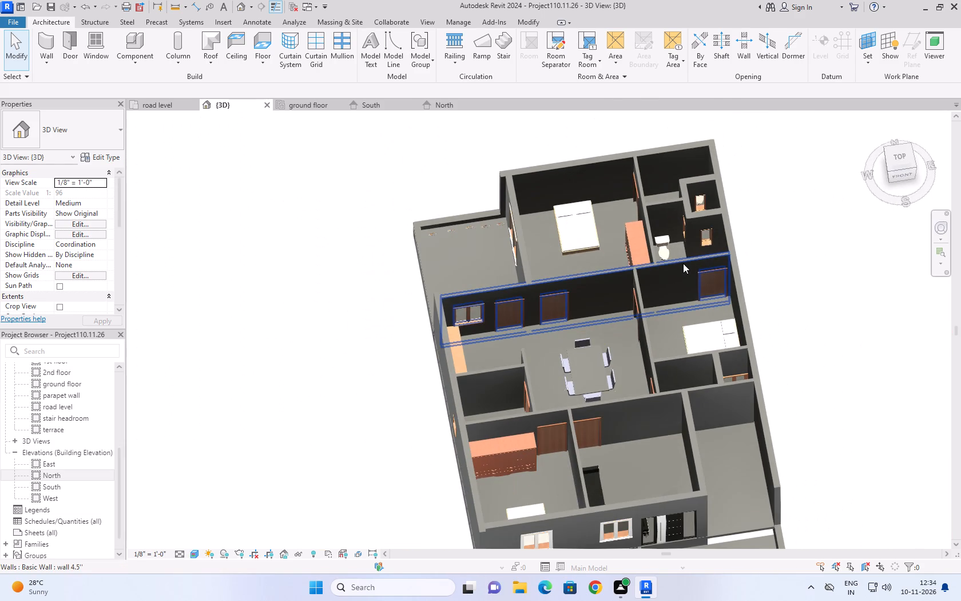
scroll(412, 235, "up", 5)
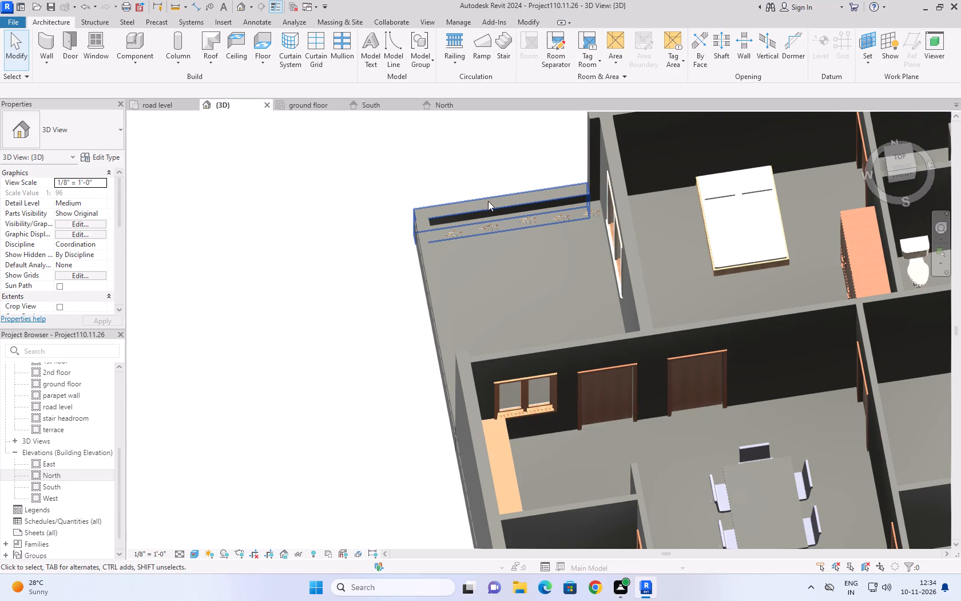
In the road level plan, set the level of the five RPC Tropical Crane Lily plants along the rear wall to ground floor.
left_click(176, 104)
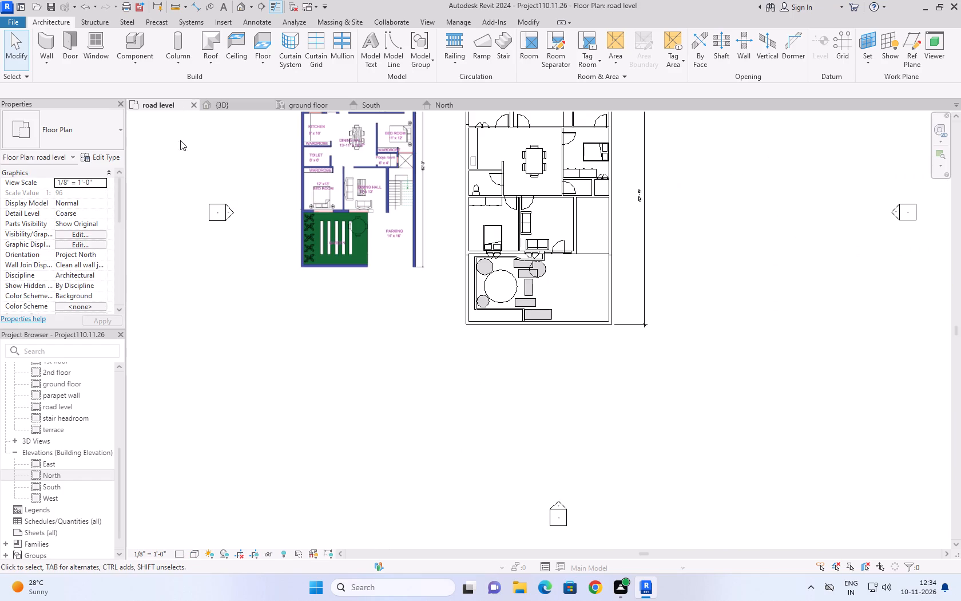
scroll(515, 264, "down", 5)
scroll(496, 175, "up", 13)
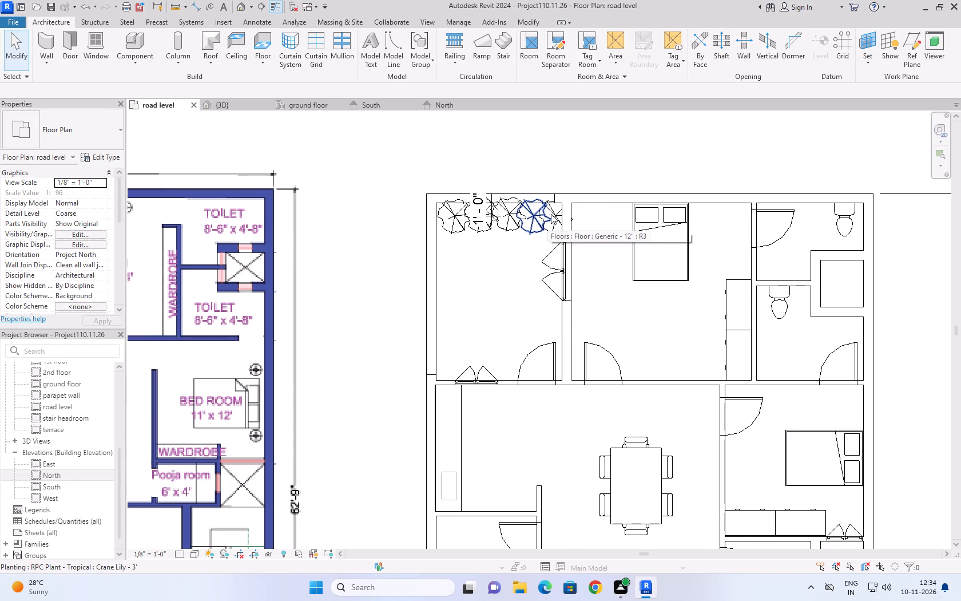
left_click(553, 224)
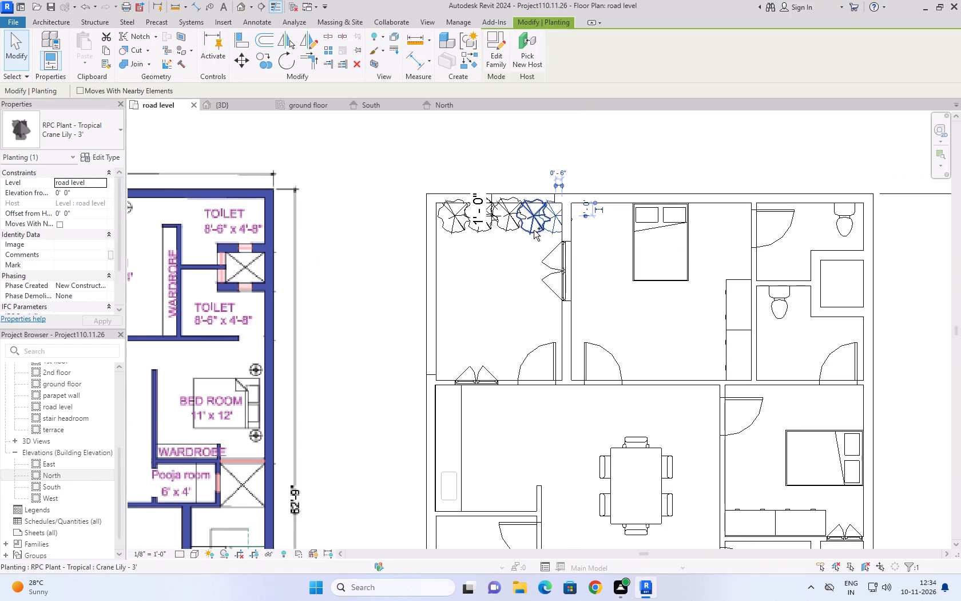
left_click(534, 230, "ctrl")
left_click(514, 228, "ctrl")
left_click(488, 228, "ctrl")
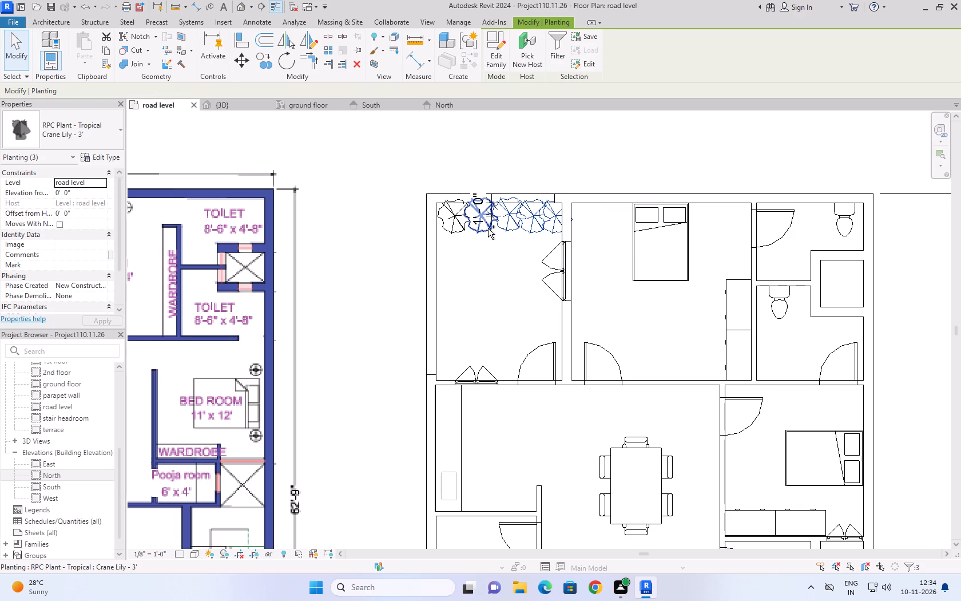
left_click(464, 229, "ctrl")
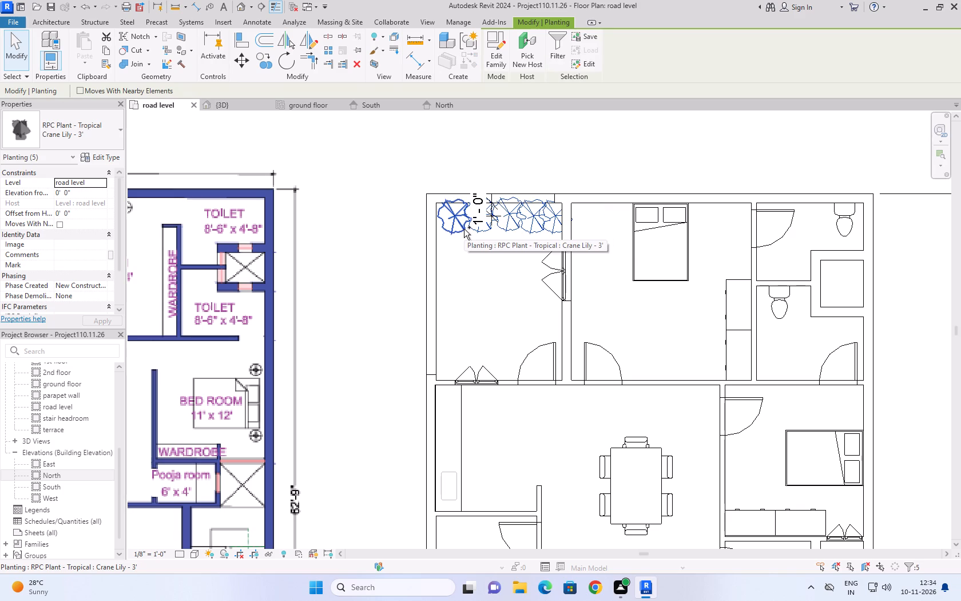
left_click(101, 182)
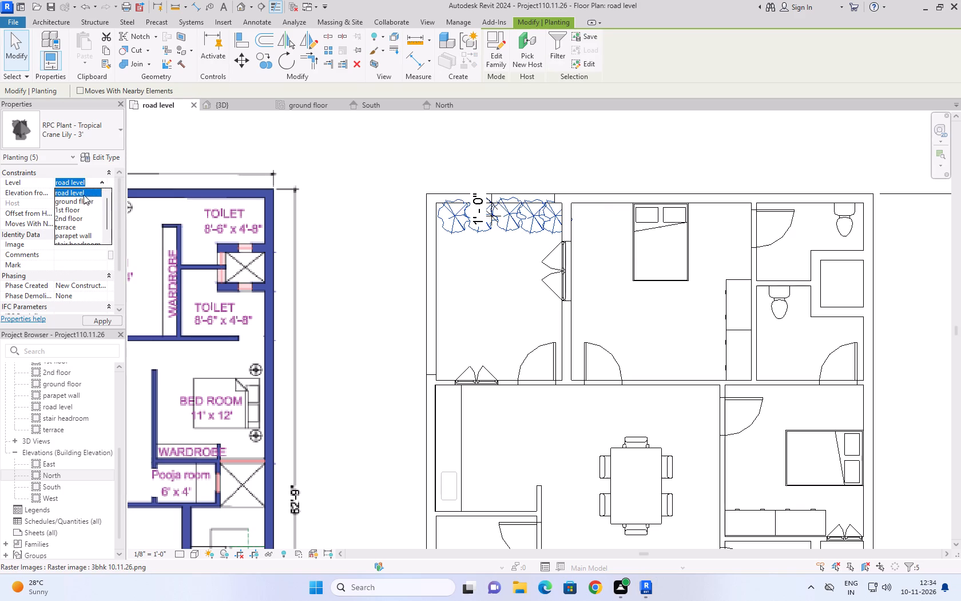
left_click(81, 197)
left_click(364, 172)
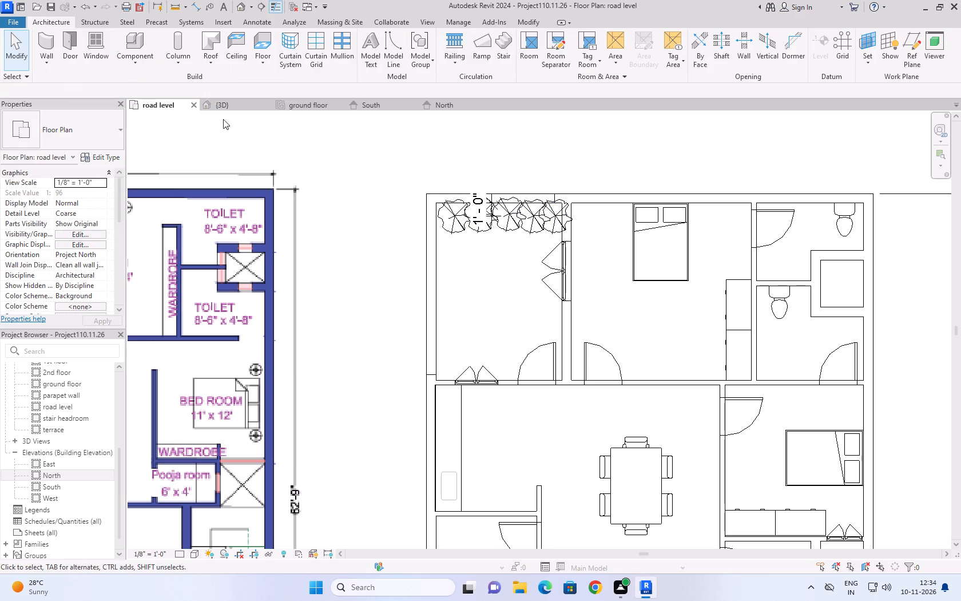
Inspect the row of Crane Lily plants along the rear wall in the 3D view, including the corner plant's level.
left_click(217, 110)
left_click(318, 254)
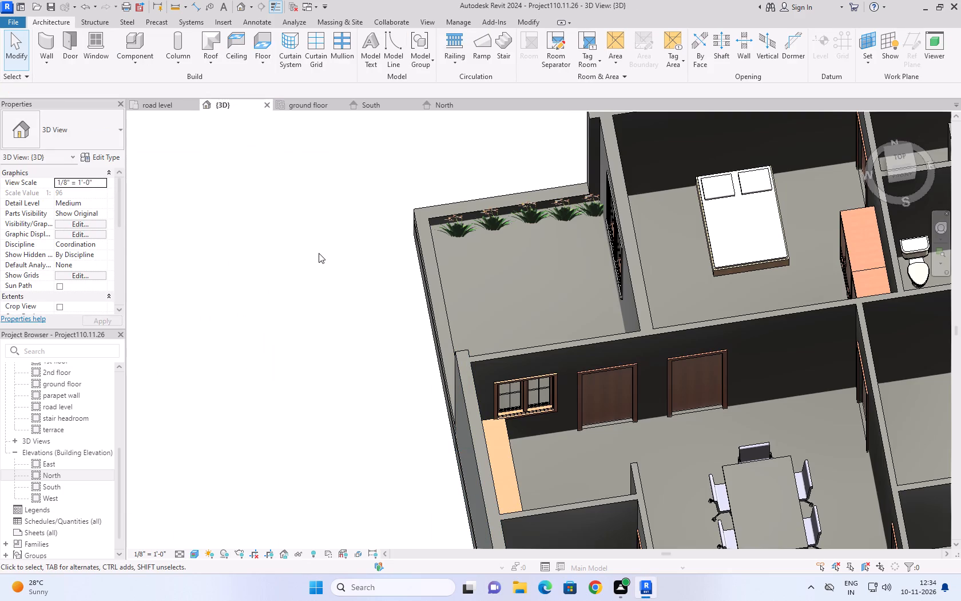
scroll(538, 239, "up", 7)
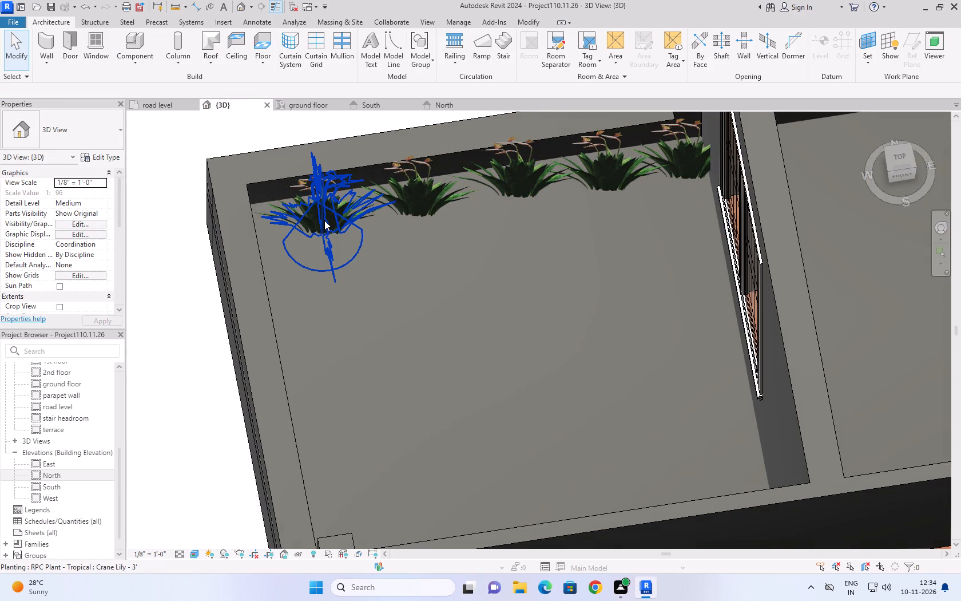
left_click(324, 220)
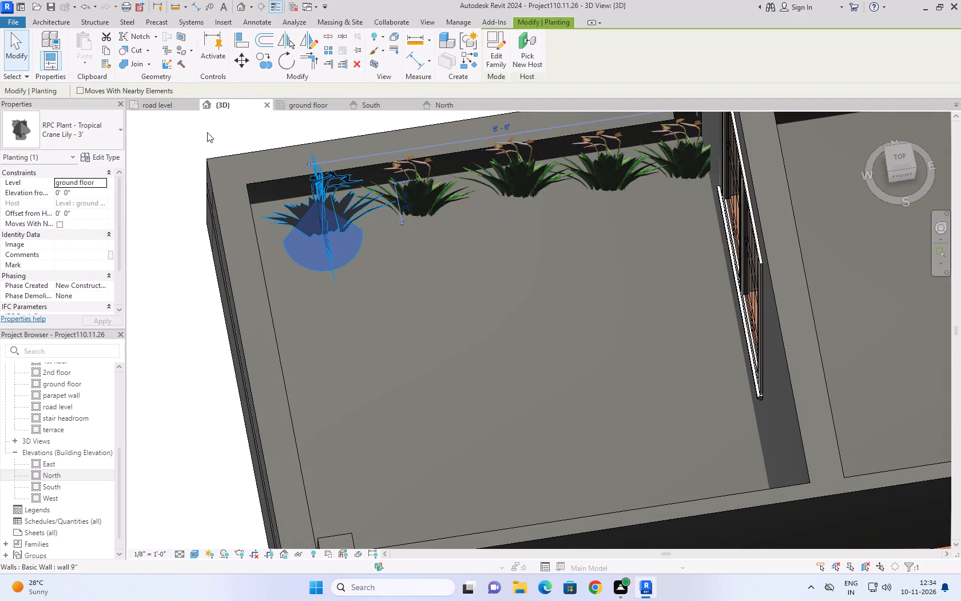
left_click(207, 132)
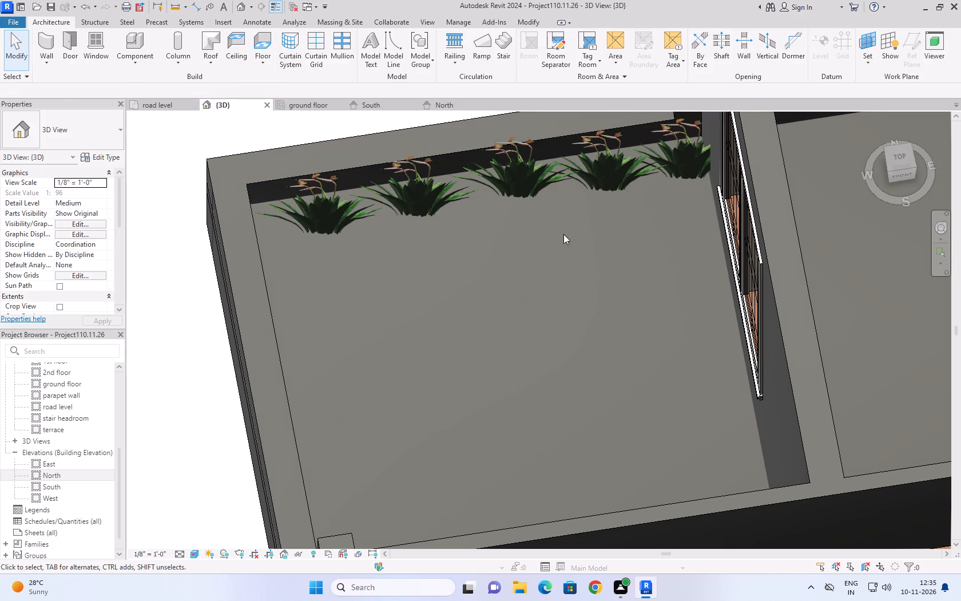
scroll(565, 234, "down", 4)
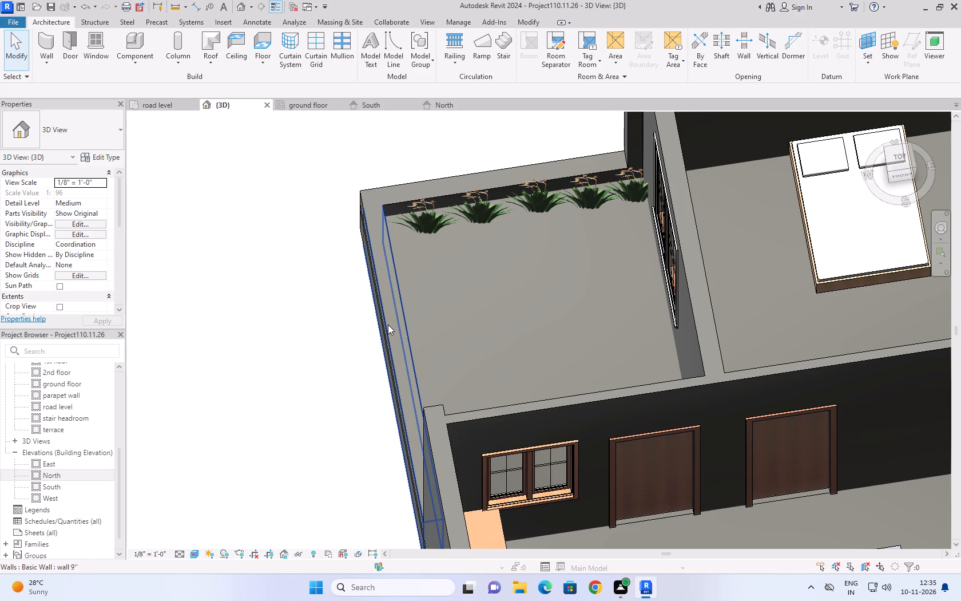
scroll(321, 256, "down", 5)
scroll(282, 218, "down", 4)
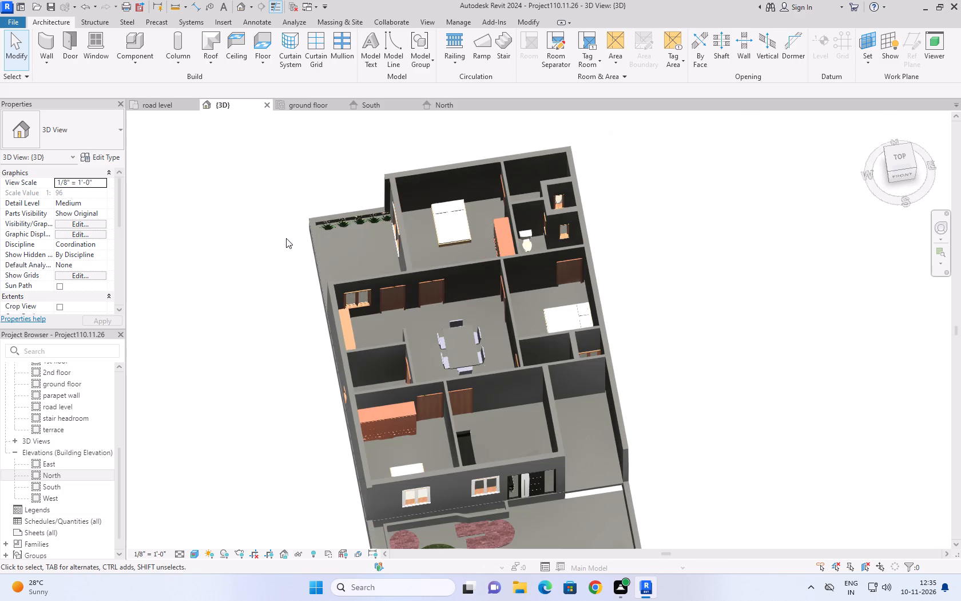
scroll(465, 240, "down", 4)
Change the structure material of the Generic - 12" floor type used by the stepping stones to Concrete, Cast-in-Place gray.
scroll(495, 472, "up", 9)
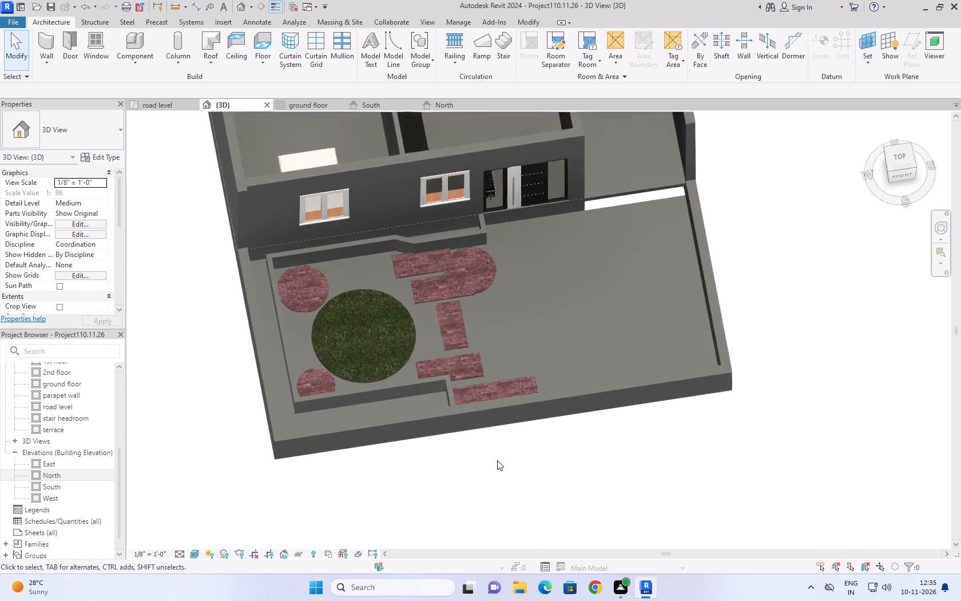
scroll(497, 460, "up", 1)
left_click(444, 280)
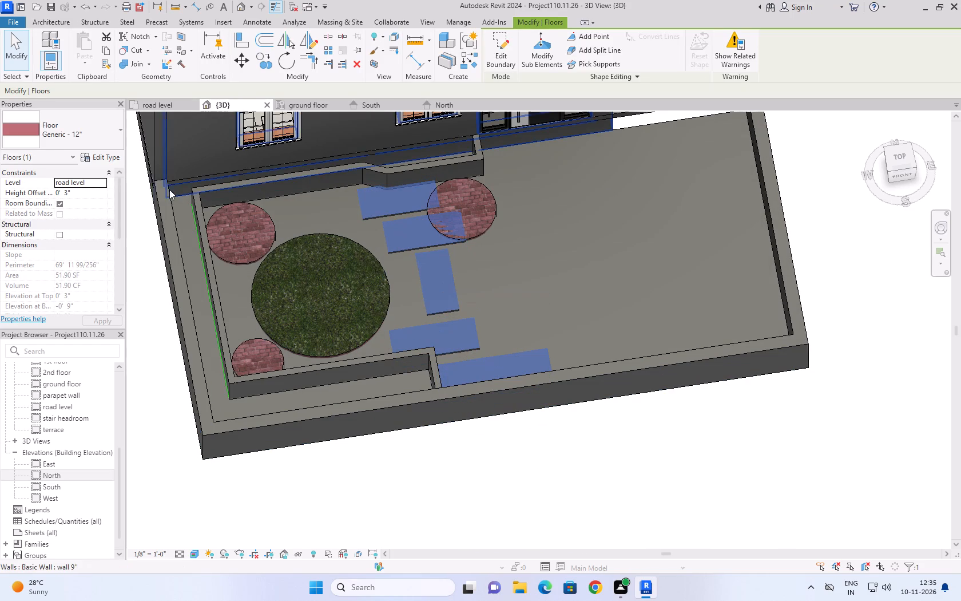
left_click(108, 153)
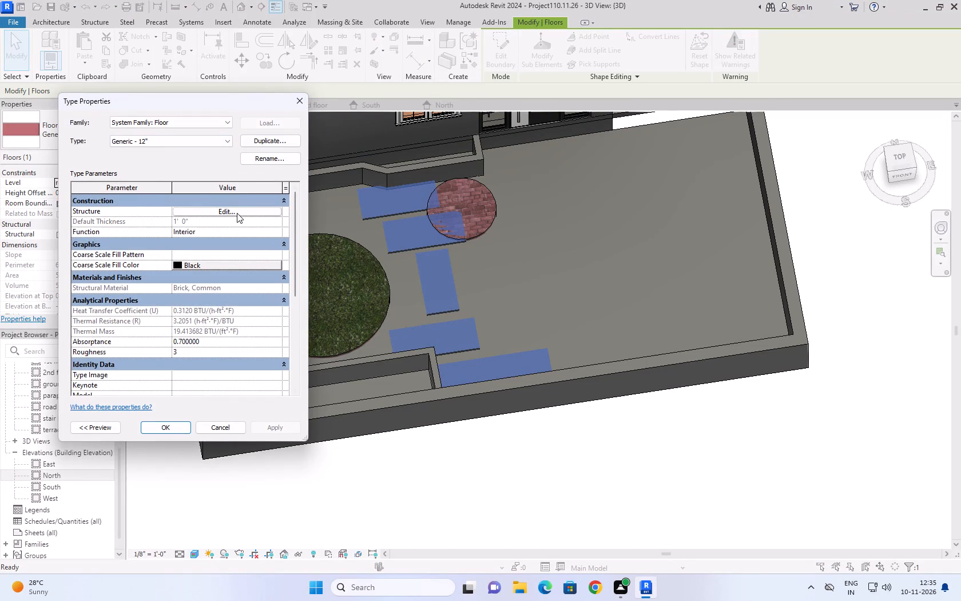
left_click(237, 213)
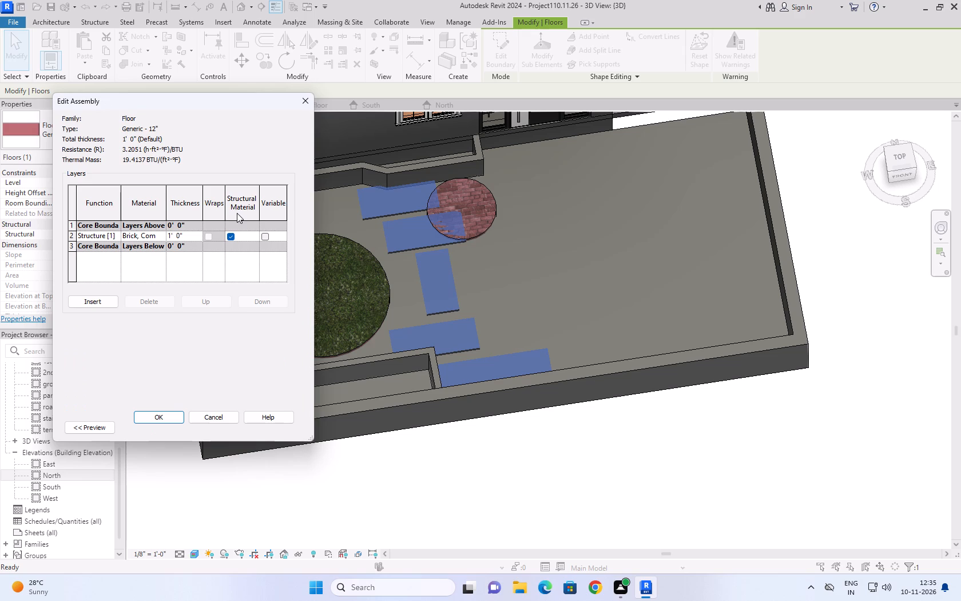
left_click(161, 236)
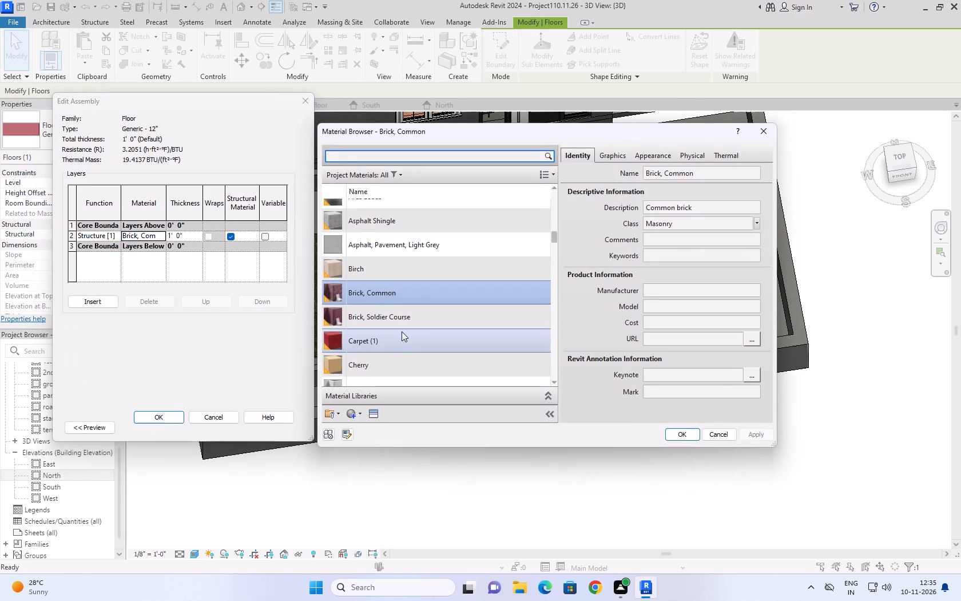
left_click(375, 272)
left_click(383, 226)
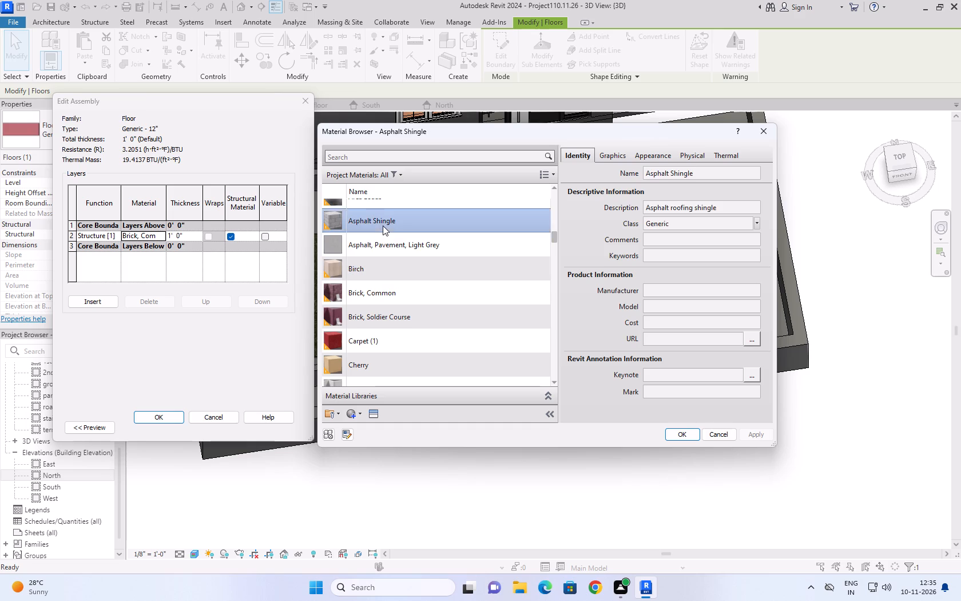
scroll(372, 330, "down", 2)
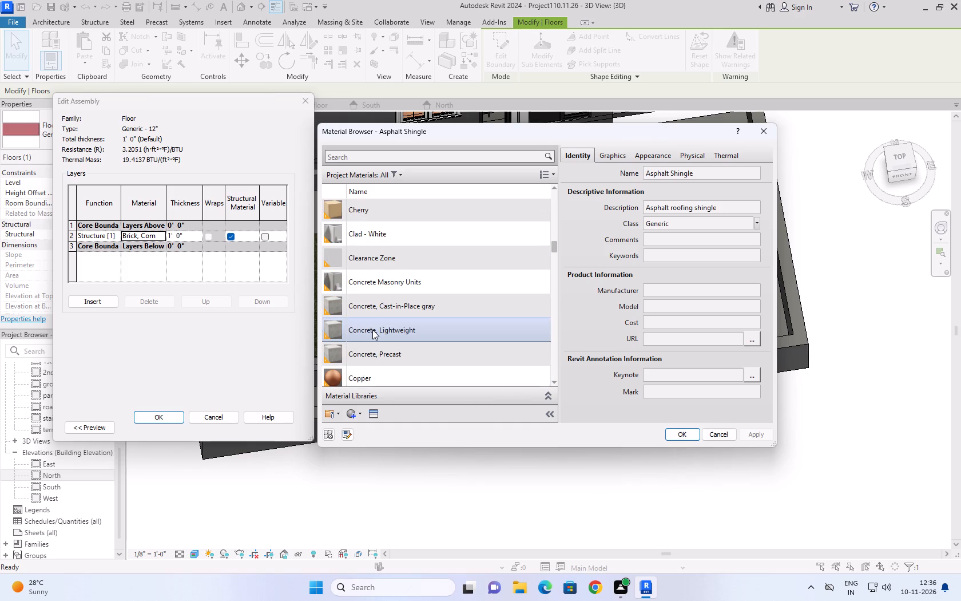
left_click(403, 337)
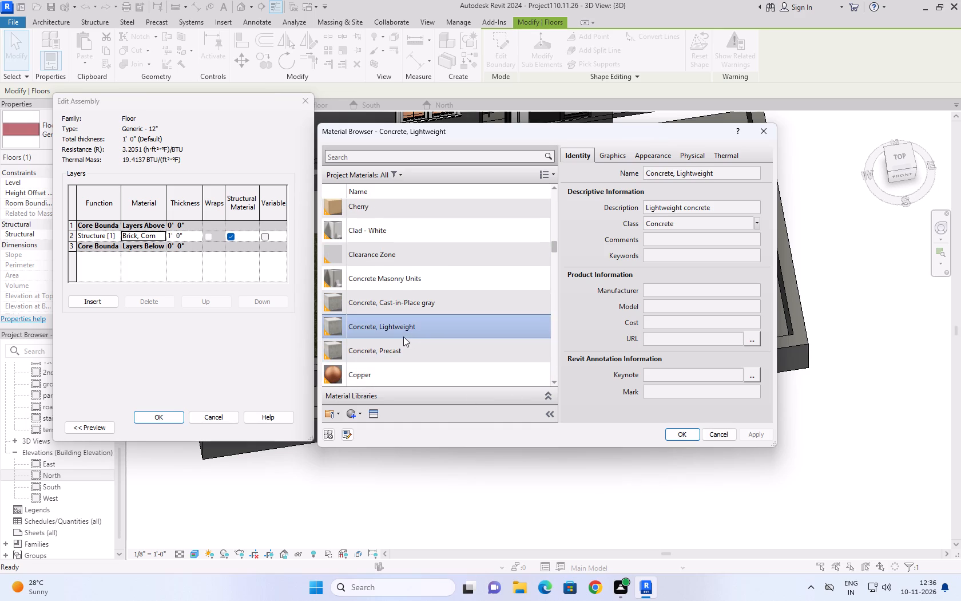
left_click(403, 313)
left_click(673, 434)
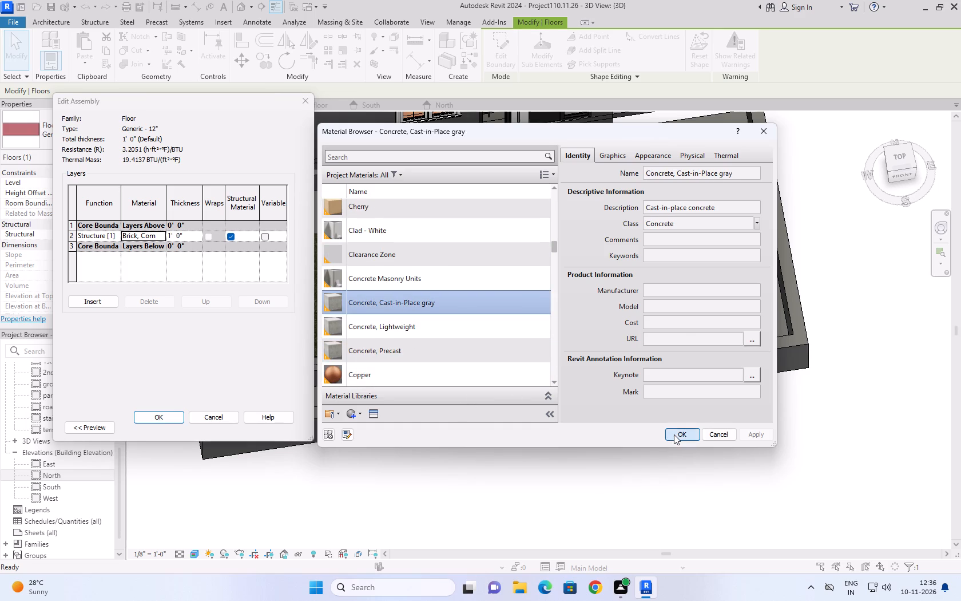
left_click(153, 416)
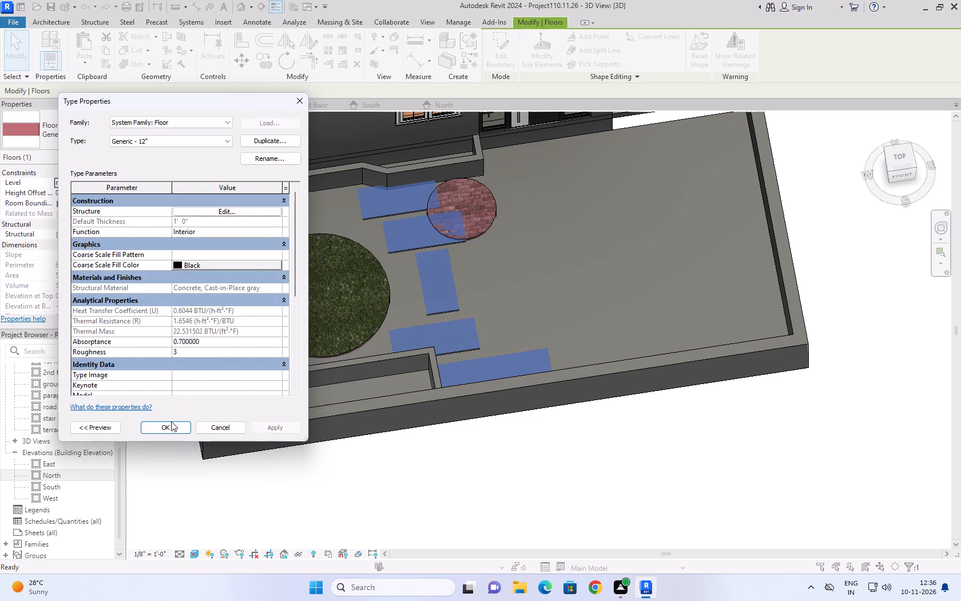
left_click(305, 432)
left_click(287, 434)
left_click(284, 428)
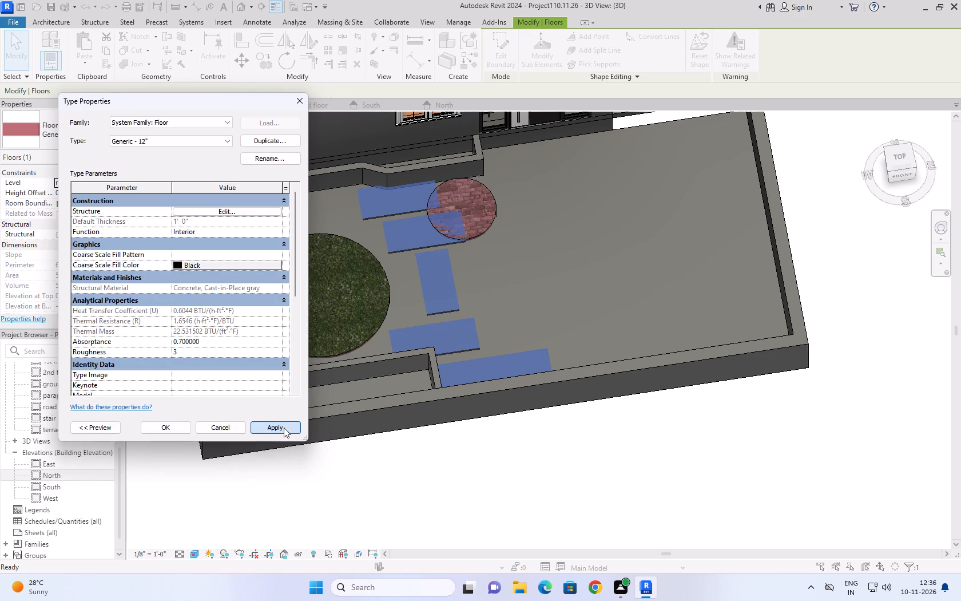
left_click(170, 429)
left_click(410, 472)
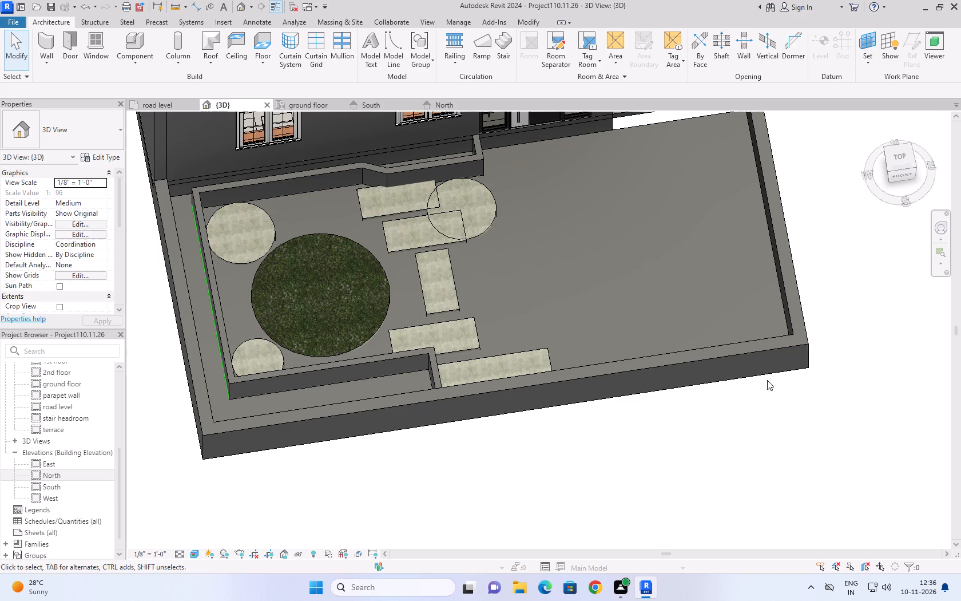
Examine the front yard's stepping stones and circular garden floors in the isometric and front 3D views.
left_click(877, 122)
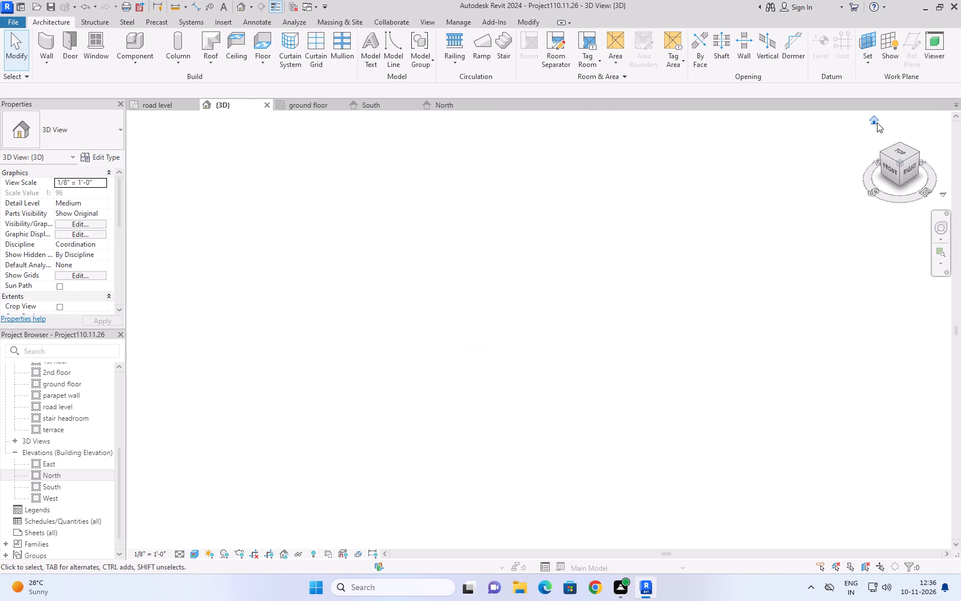
scroll(487, 402, "up", 5)
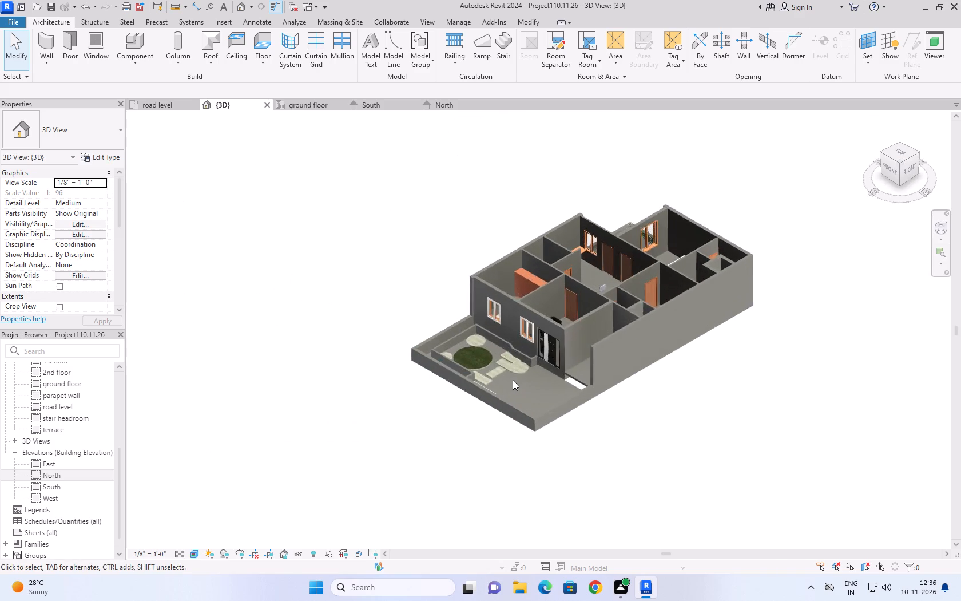
scroll(513, 380, "up", 11)
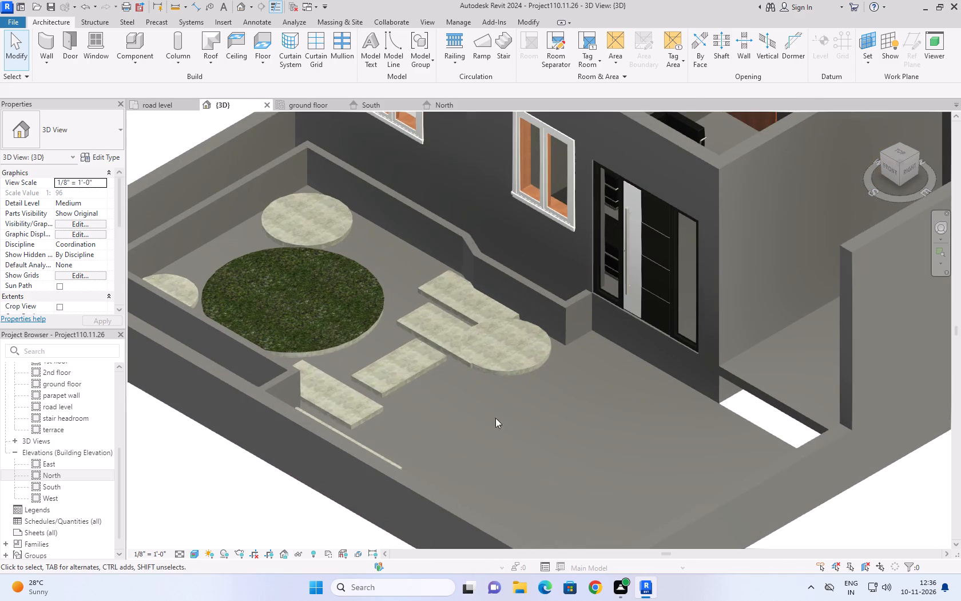
scroll(391, 291, "down", 3)
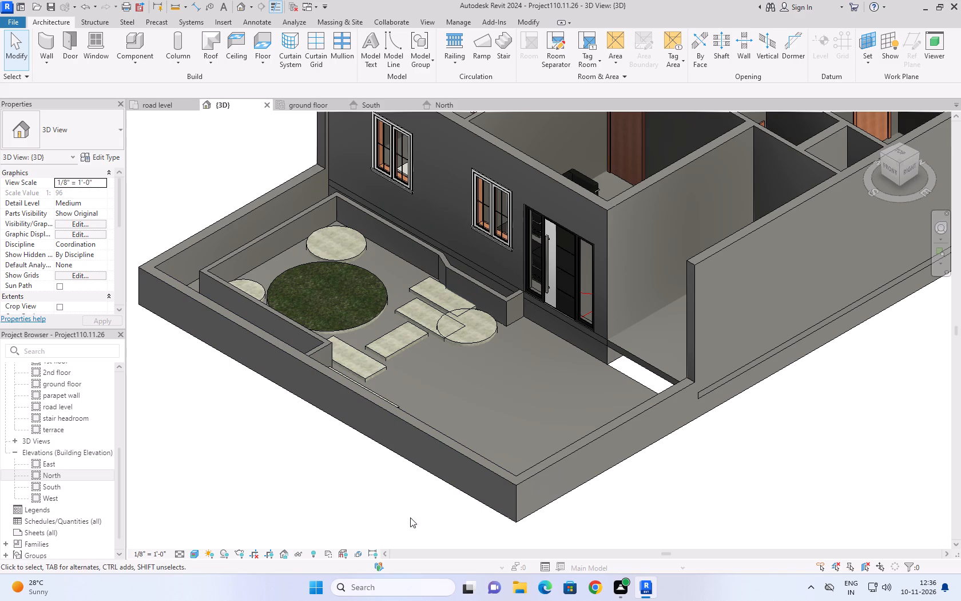
scroll(346, 398, "down", 2)
left_click(405, 284)
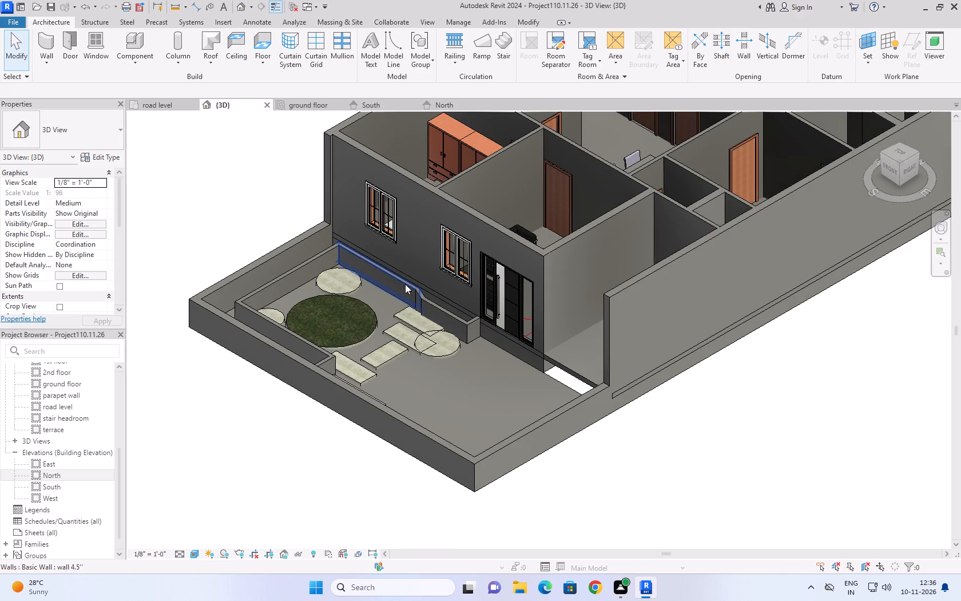
left_click(256, 453)
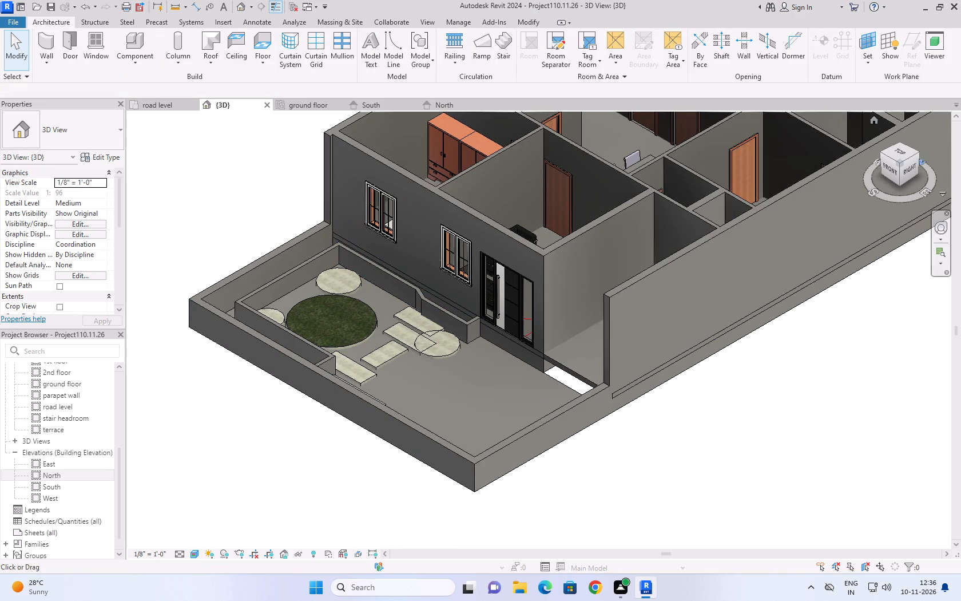
left_click(895, 171)
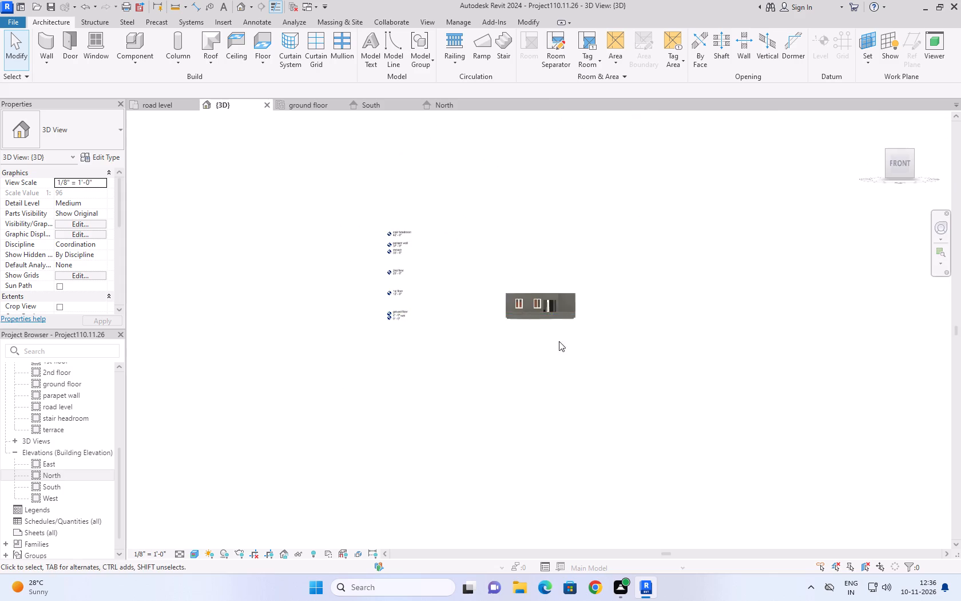
scroll(560, 321, "up", 3)
scroll(560, 406, "up", 6)
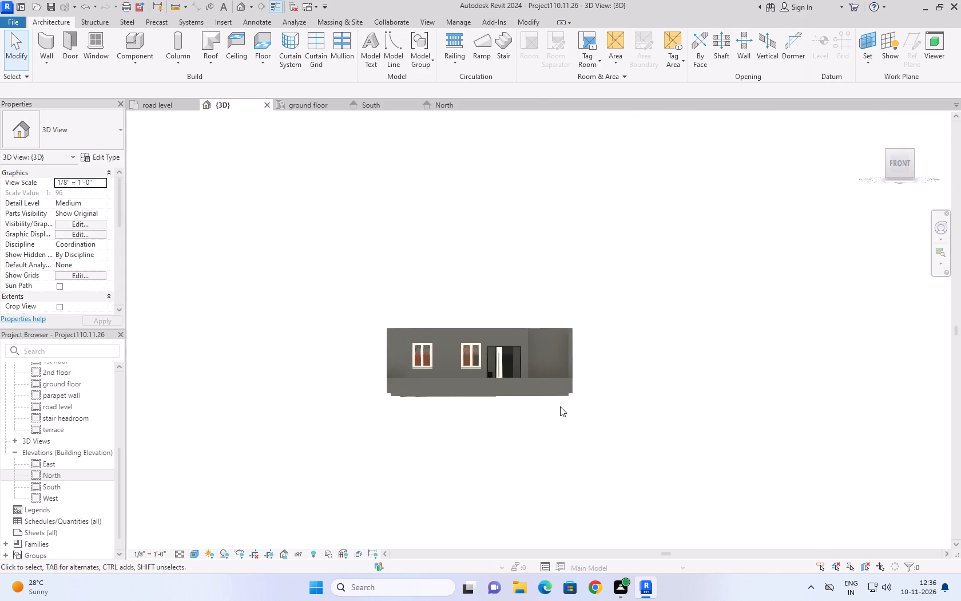
scroll(560, 406, "up", 3)
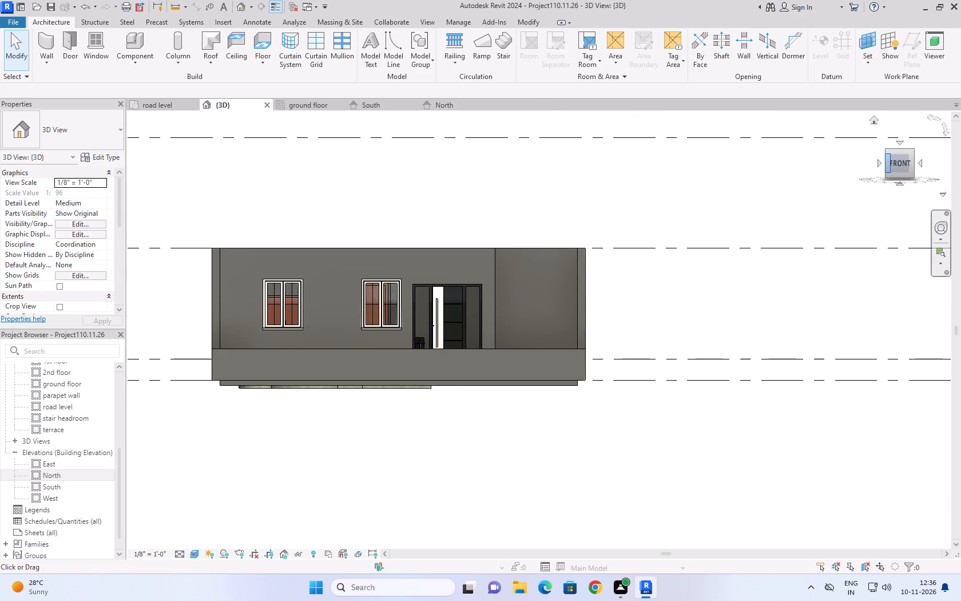
left_click(878, 123)
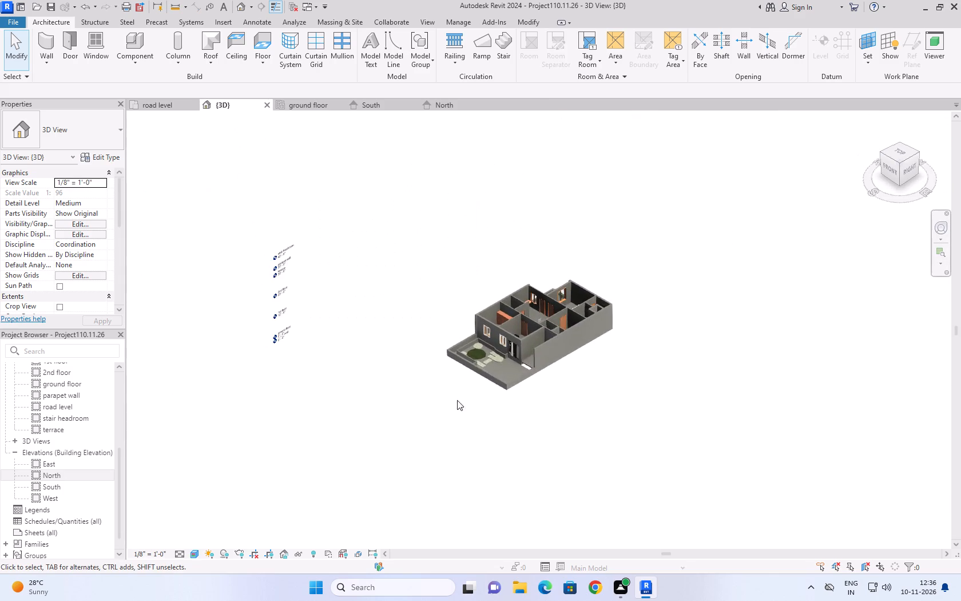
scroll(531, 410, "up", 11)
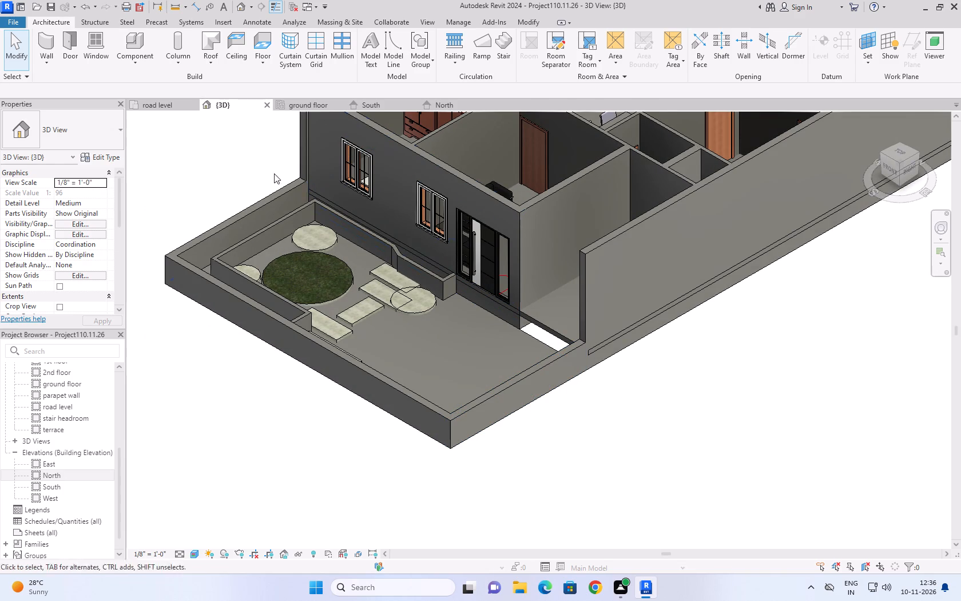
Examine the road level plan alongside the reference floor plan image, and check the ground floor ceiling plan.
left_click(167, 108)
scroll(351, 301, "down", 5)
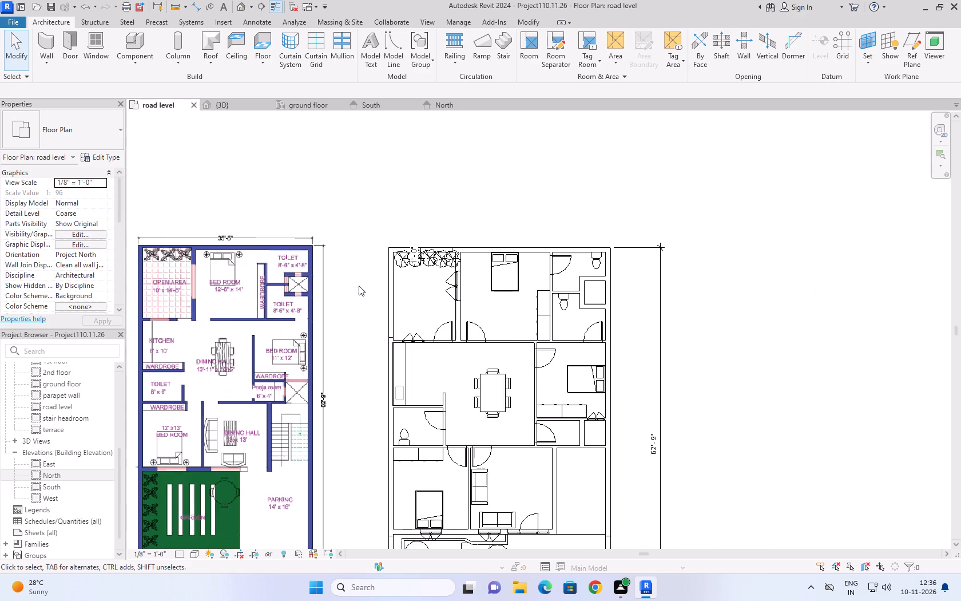
scroll(359, 286, "down", 5)
scroll(329, 382, "up", 8)
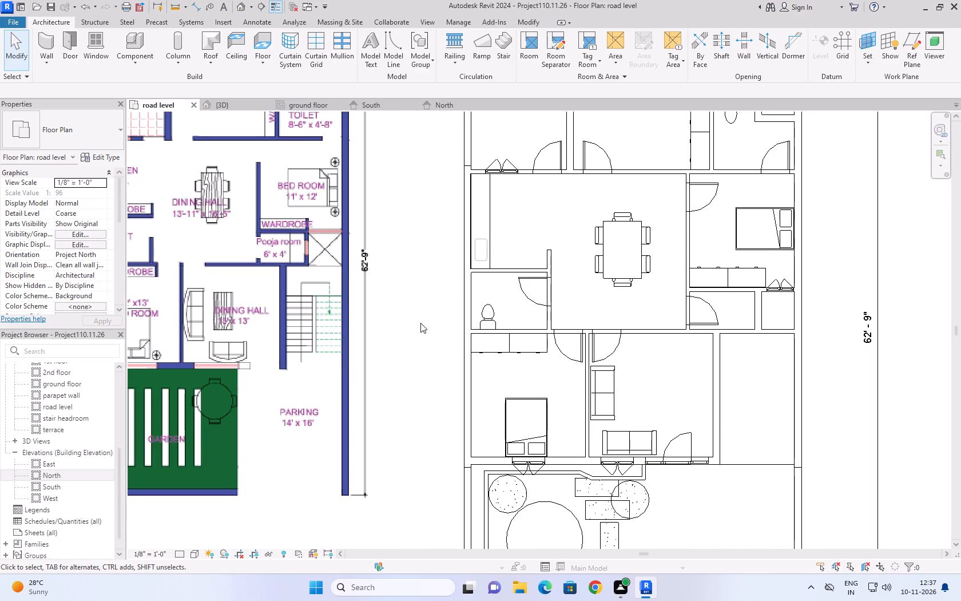
left_click(309, 106)
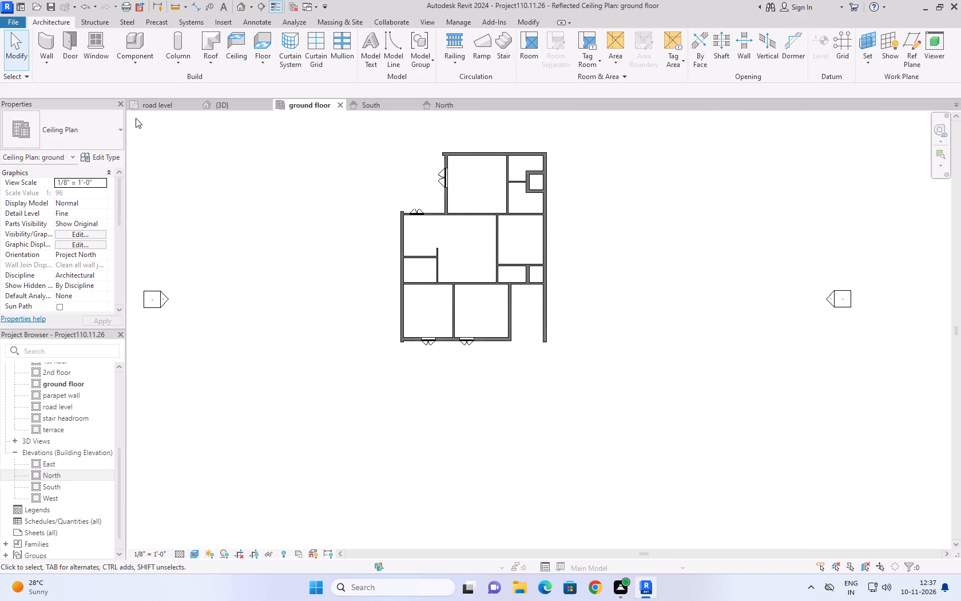
left_click(145, 105)
scroll(451, 323, "down", 4)
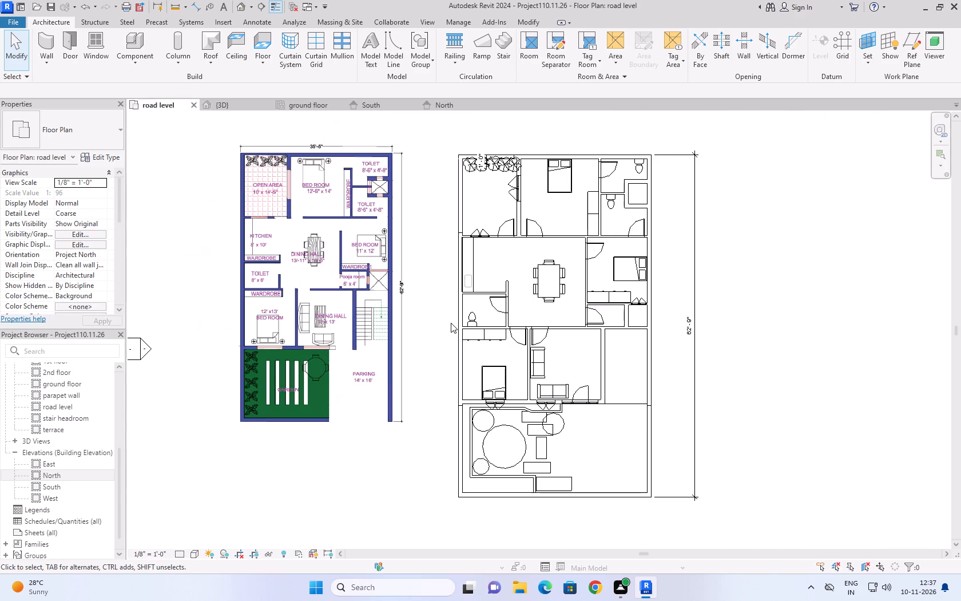
scroll(732, 445, "up", 3)
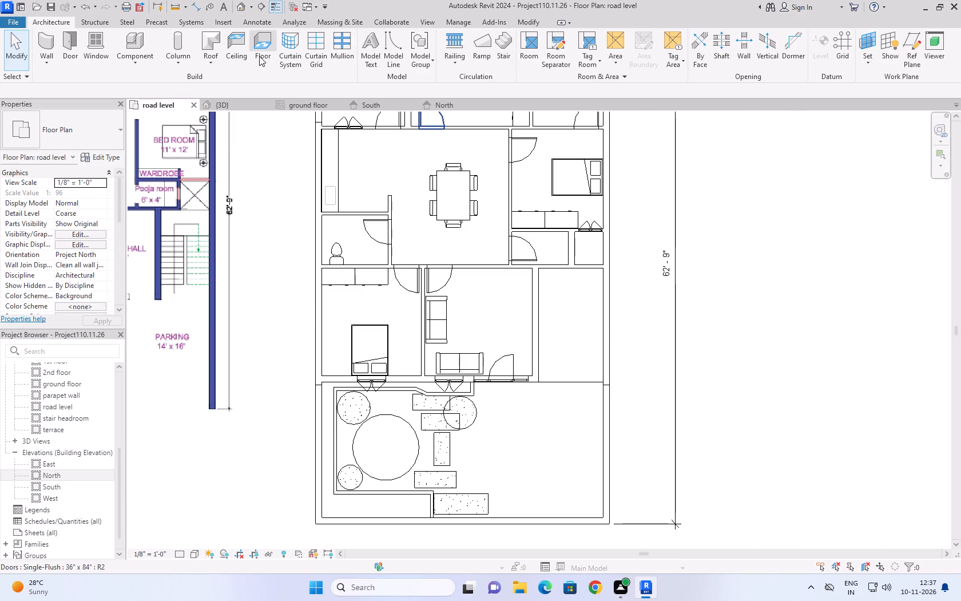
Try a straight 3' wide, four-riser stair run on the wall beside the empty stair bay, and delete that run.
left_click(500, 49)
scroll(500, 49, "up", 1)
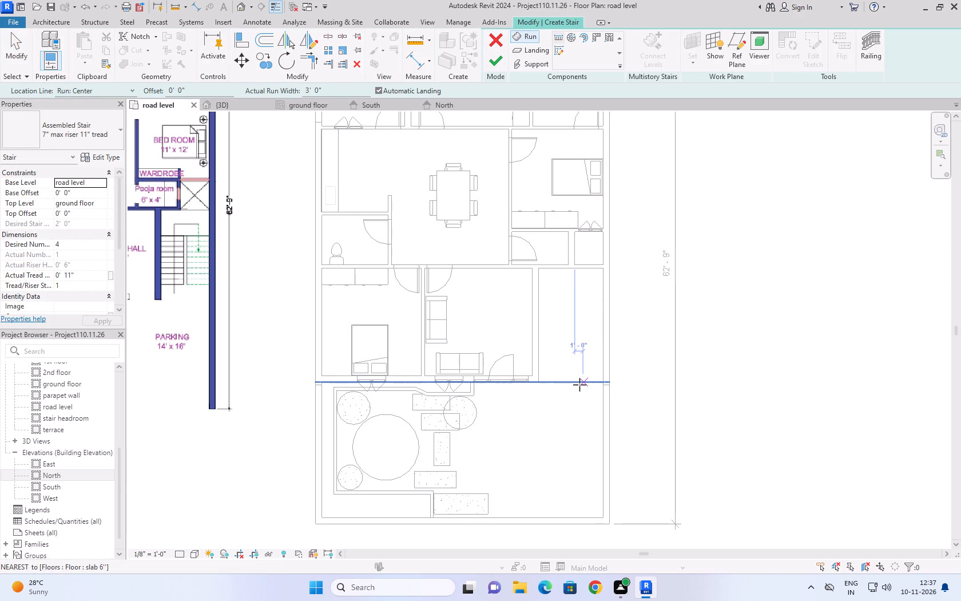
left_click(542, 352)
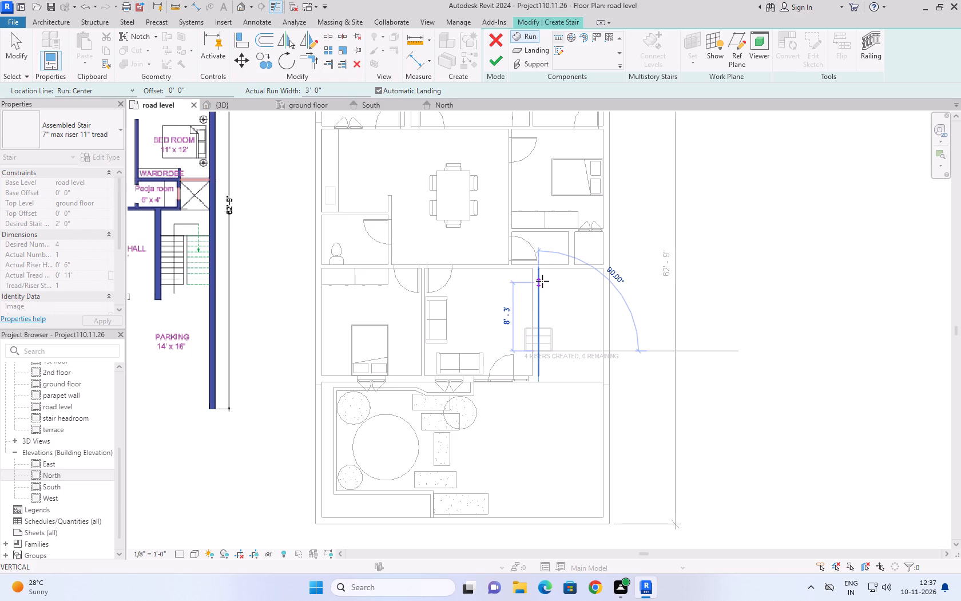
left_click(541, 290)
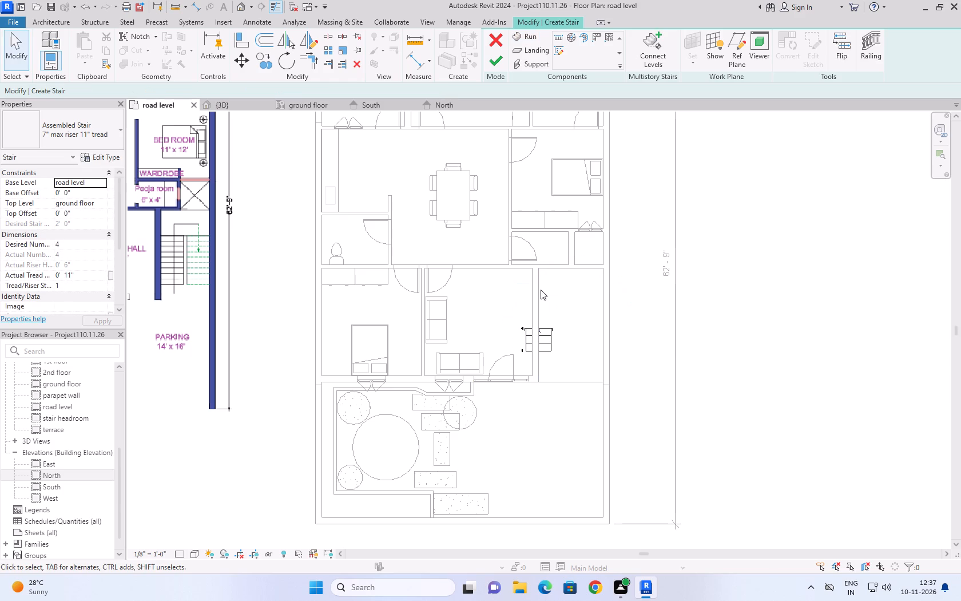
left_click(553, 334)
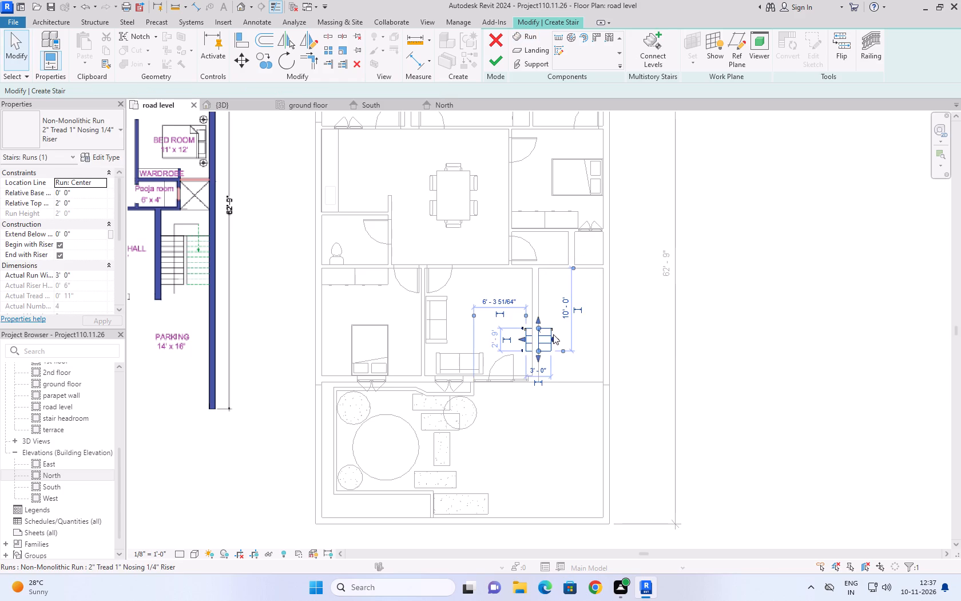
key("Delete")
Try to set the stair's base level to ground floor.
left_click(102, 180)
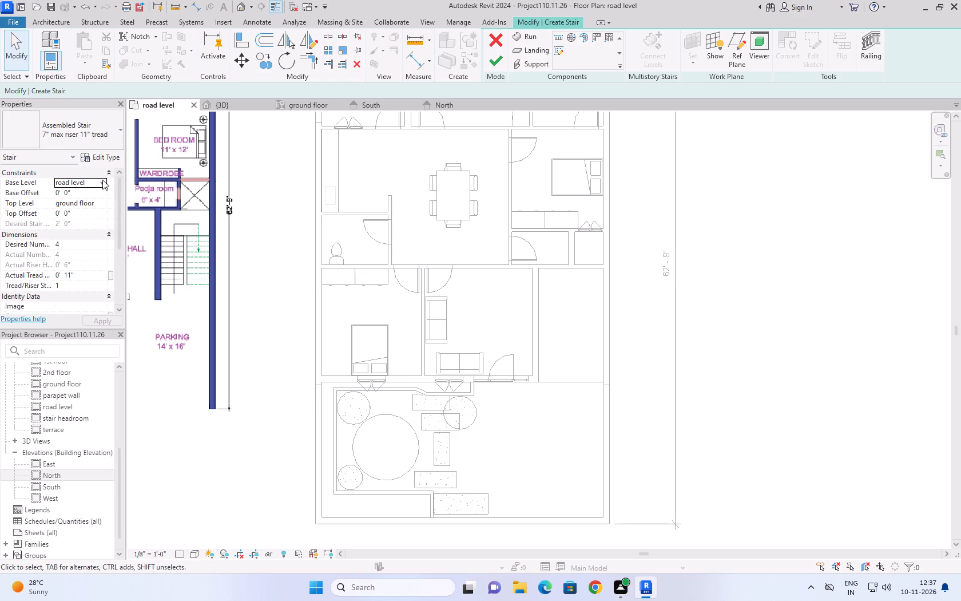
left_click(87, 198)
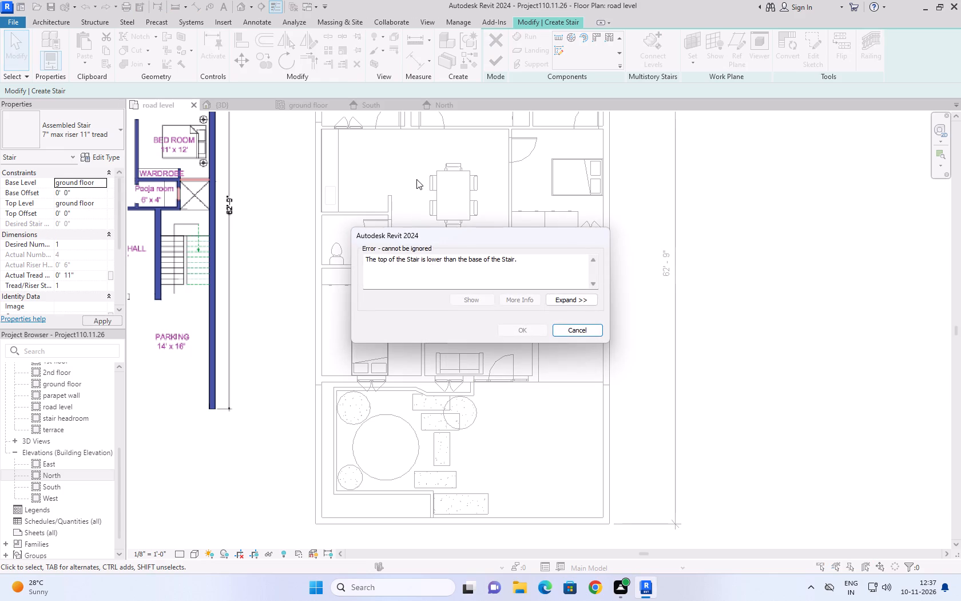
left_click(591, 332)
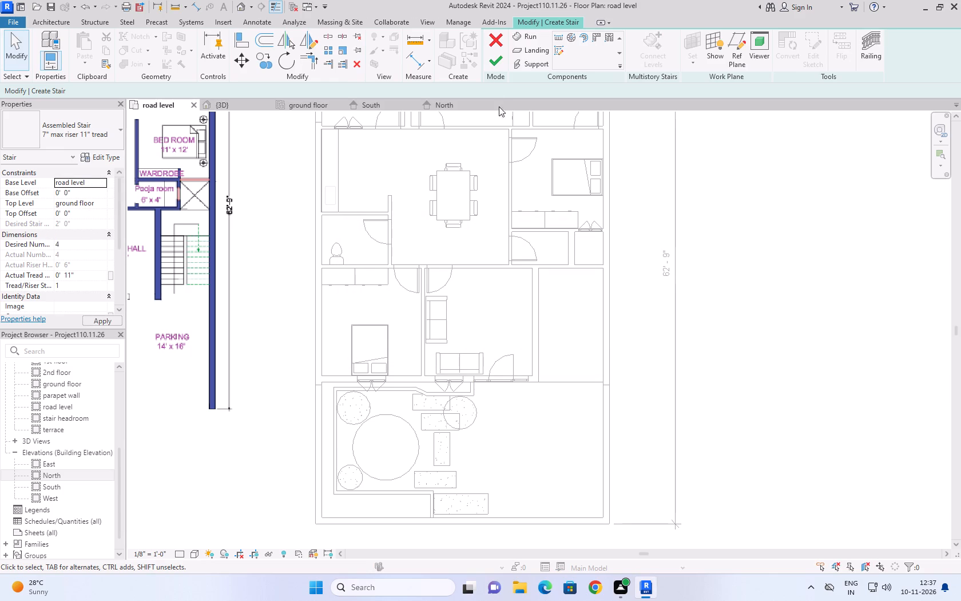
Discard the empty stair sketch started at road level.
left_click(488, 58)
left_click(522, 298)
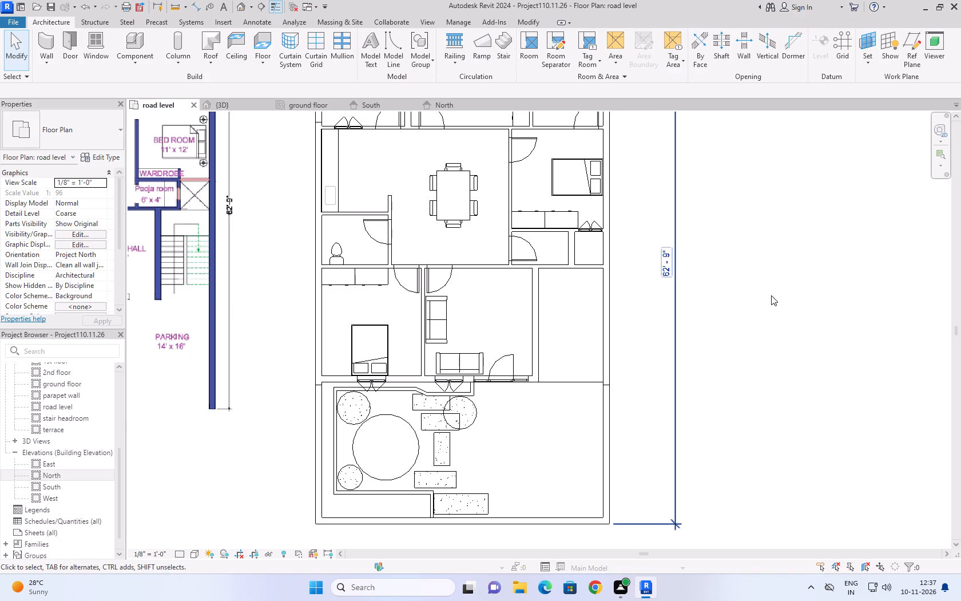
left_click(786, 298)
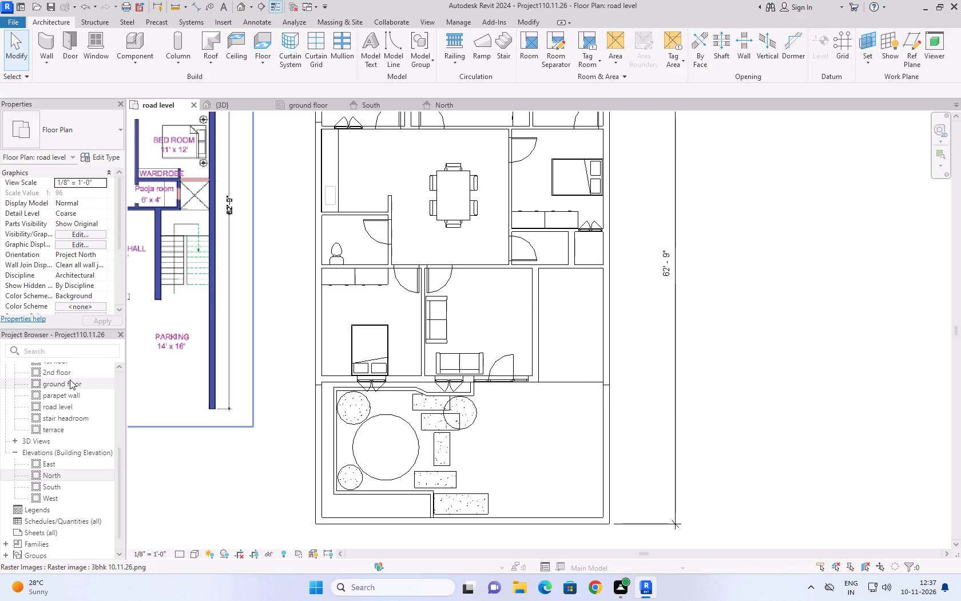
On the ground floor plan, draw a 3' wide U-shaped stair up to 1st floor with 8-riser and 10-riser runs and an automatic landing.
double_click(70, 379)
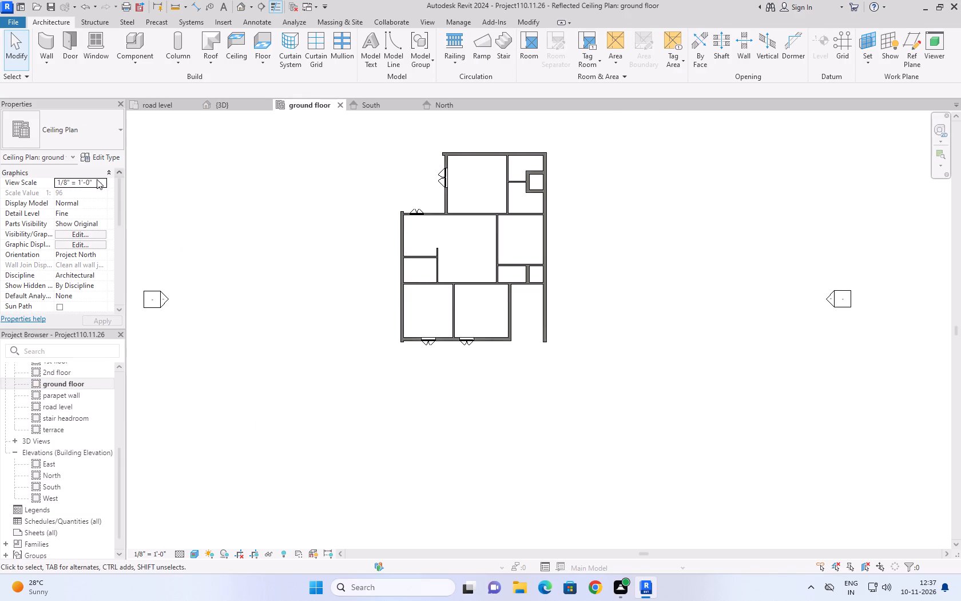
left_click(503, 54)
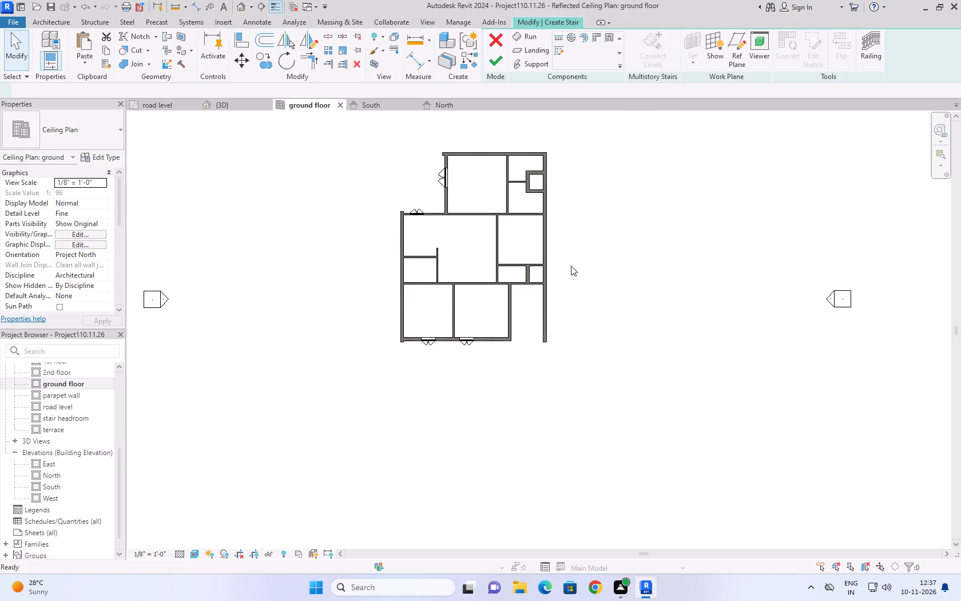
scroll(525, 349, "up", 6)
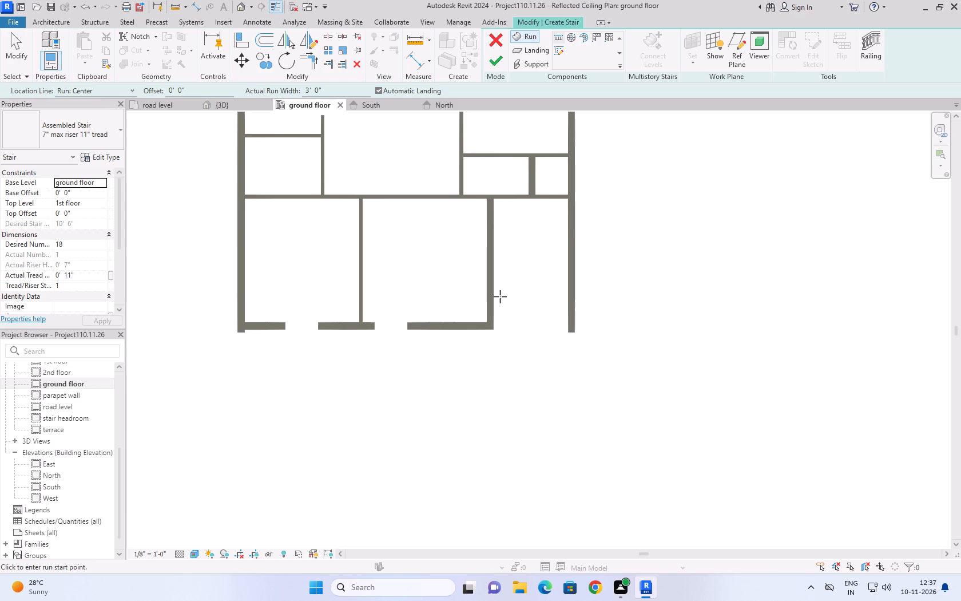
scroll(500, 296, "down", 6)
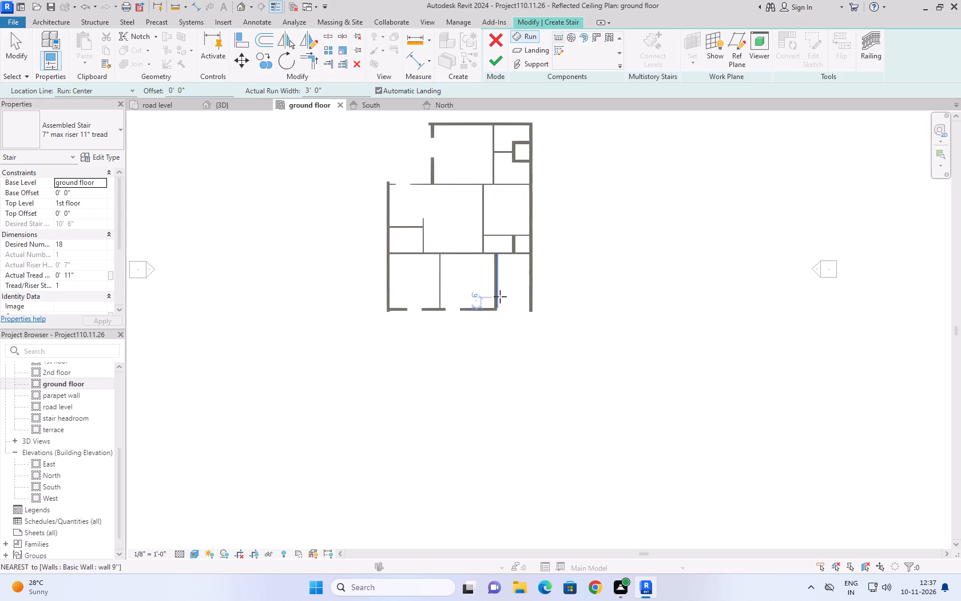
scroll(501, 297, "up", 6)
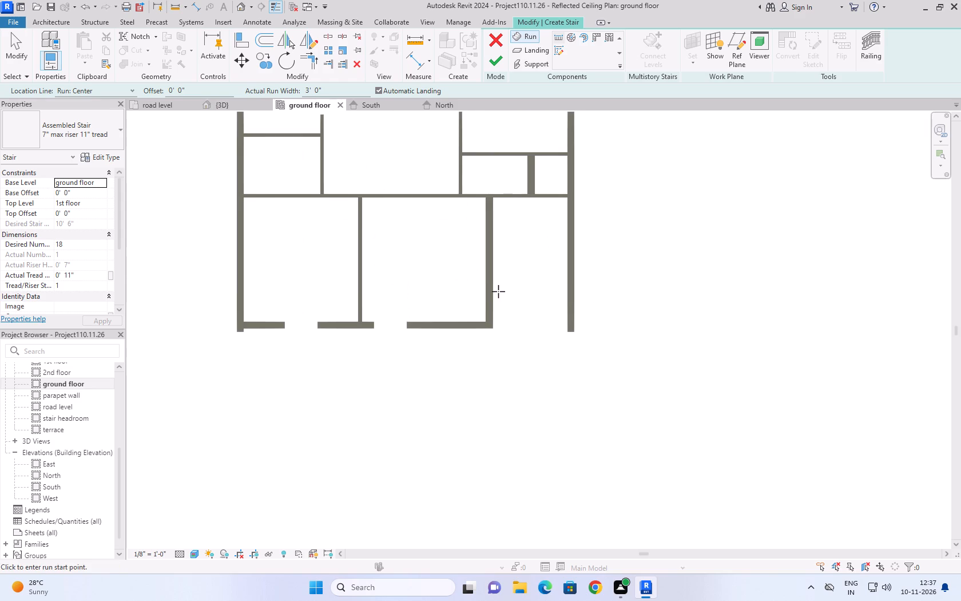
left_click(497, 301)
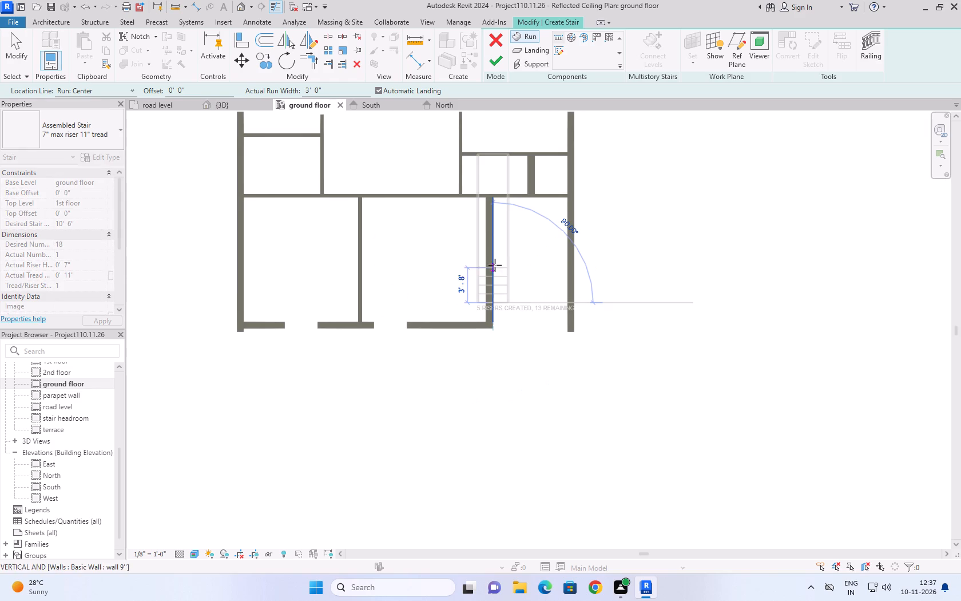
left_click(494, 240)
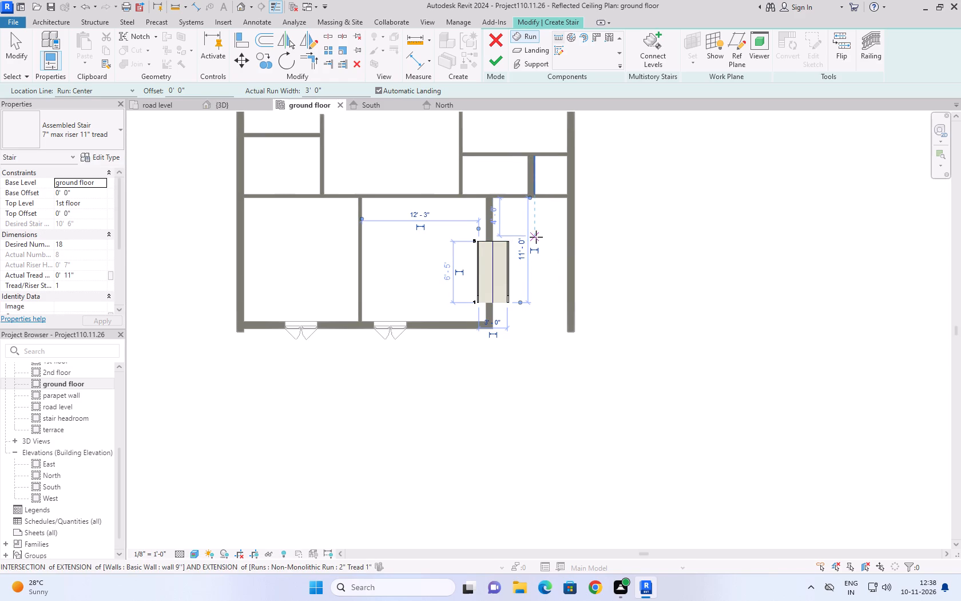
left_click(537, 240)
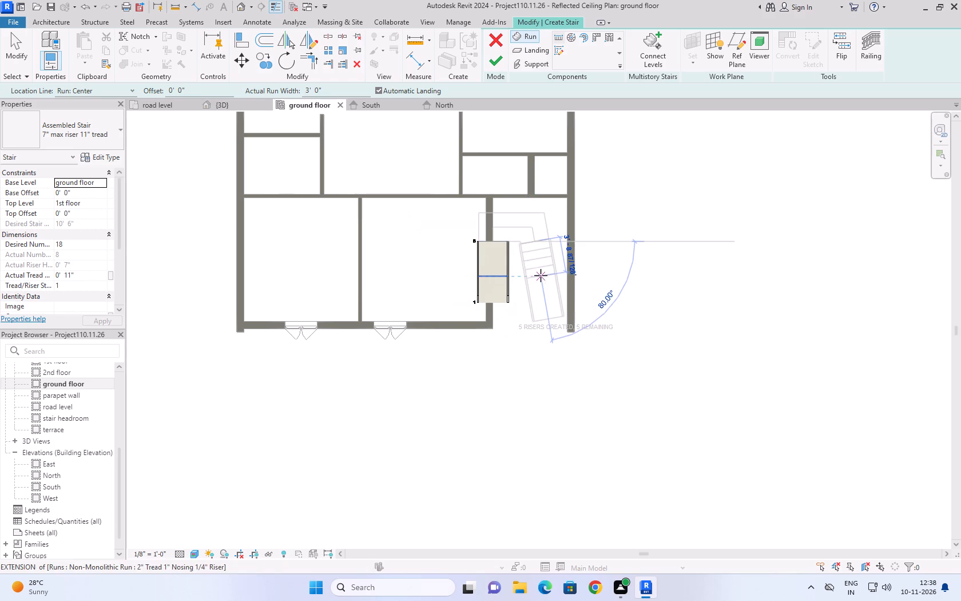
left_click(538, 334)
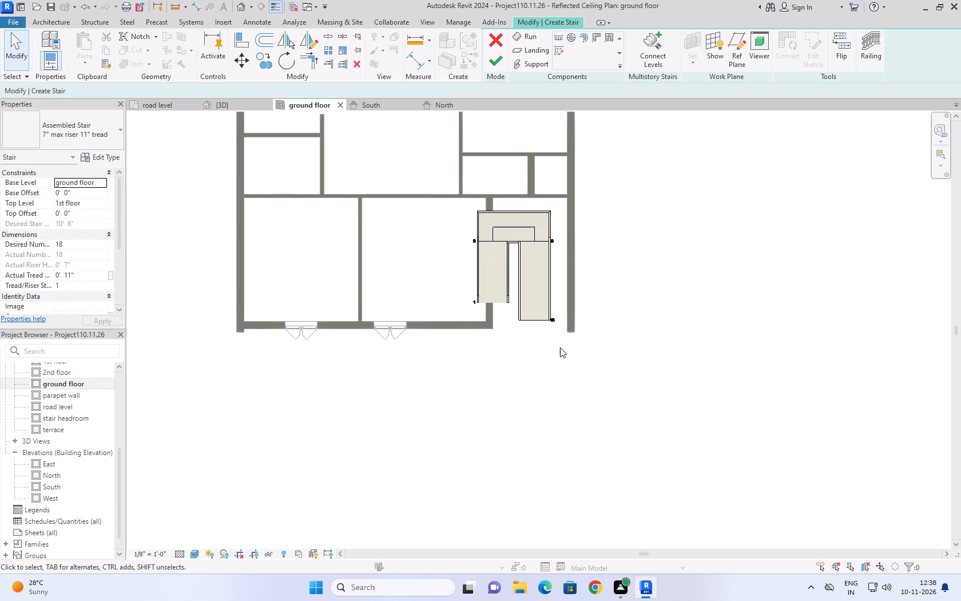
scroll(571, 340, "up", 3)
left_click(615, 322)
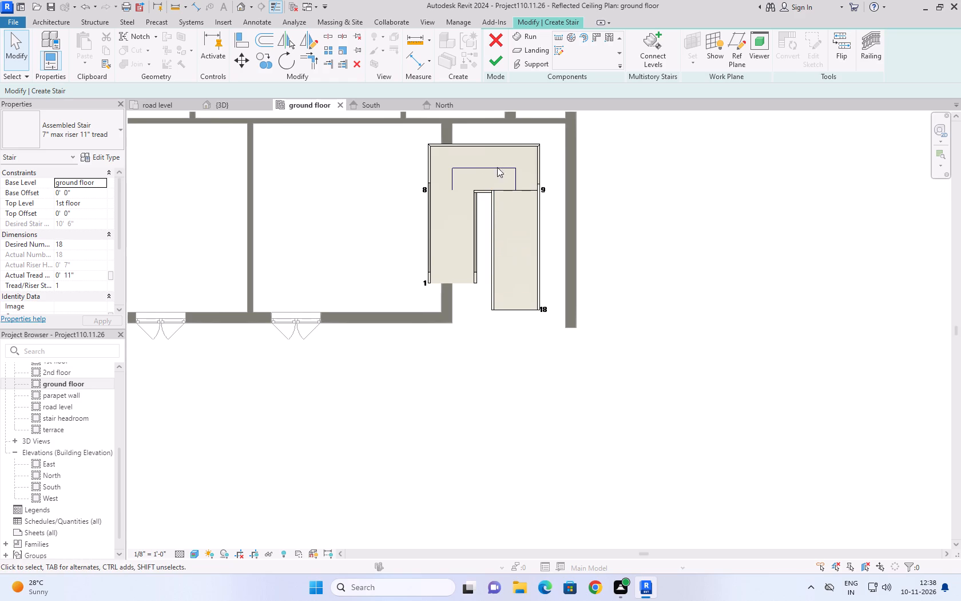
left_click(734, 291)
In the road level plan, select both stair runs and the landing and move them into the empty stair bay between its side walls.
left_click(151, 107)
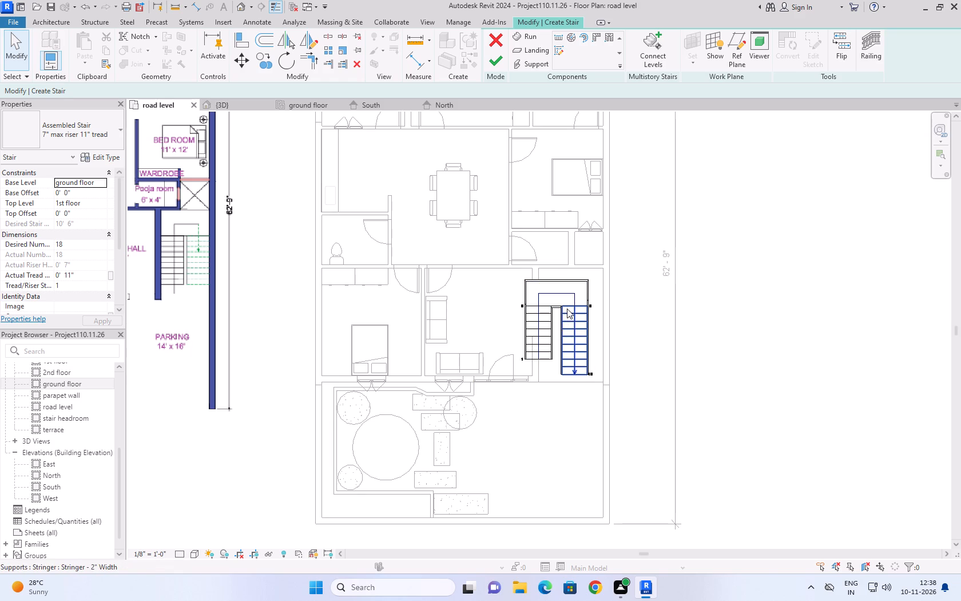
left_click(567, 309)
type("sa")
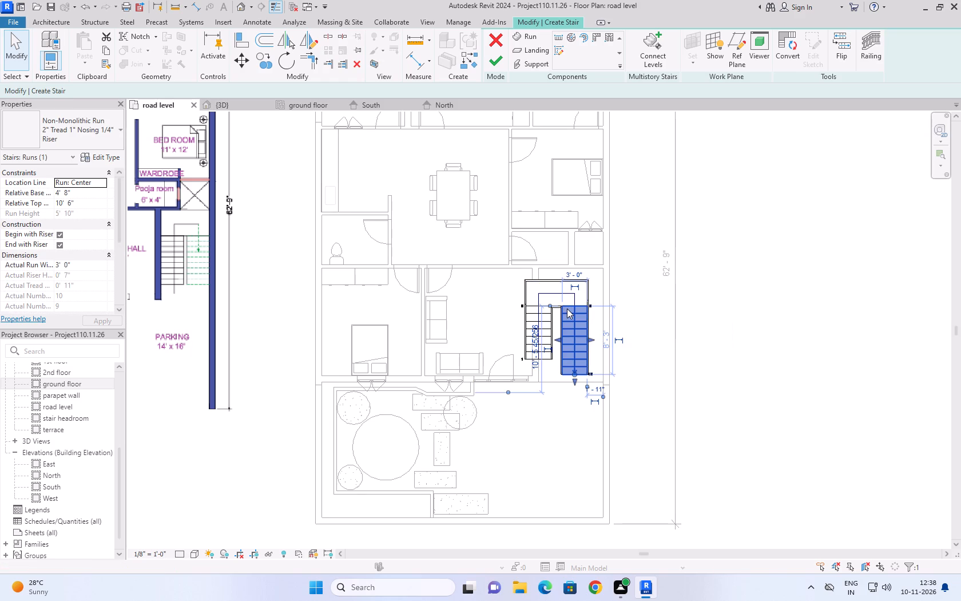
type("sa")
left_click(786, 340)
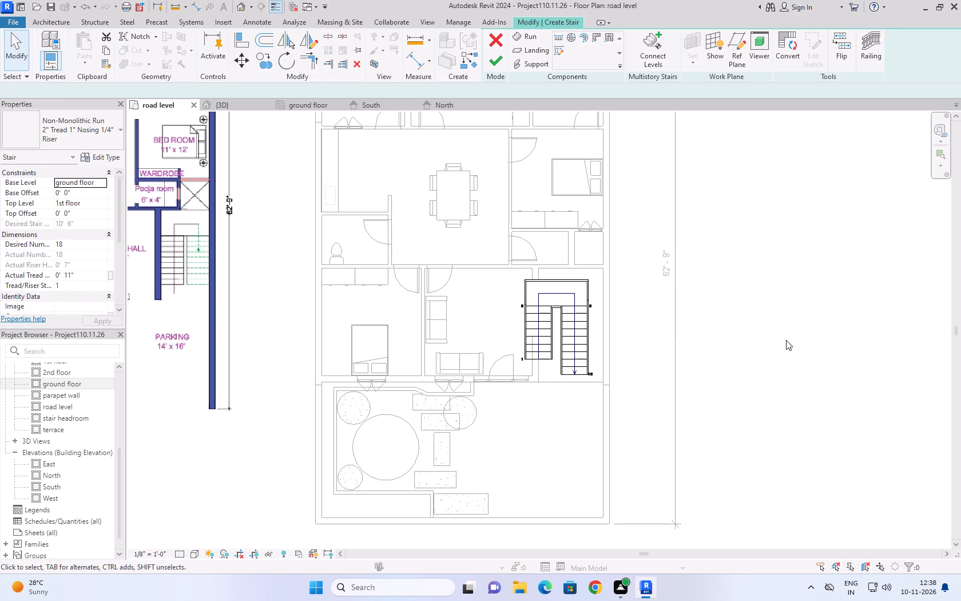
left_click(561, 290)
type("sa")
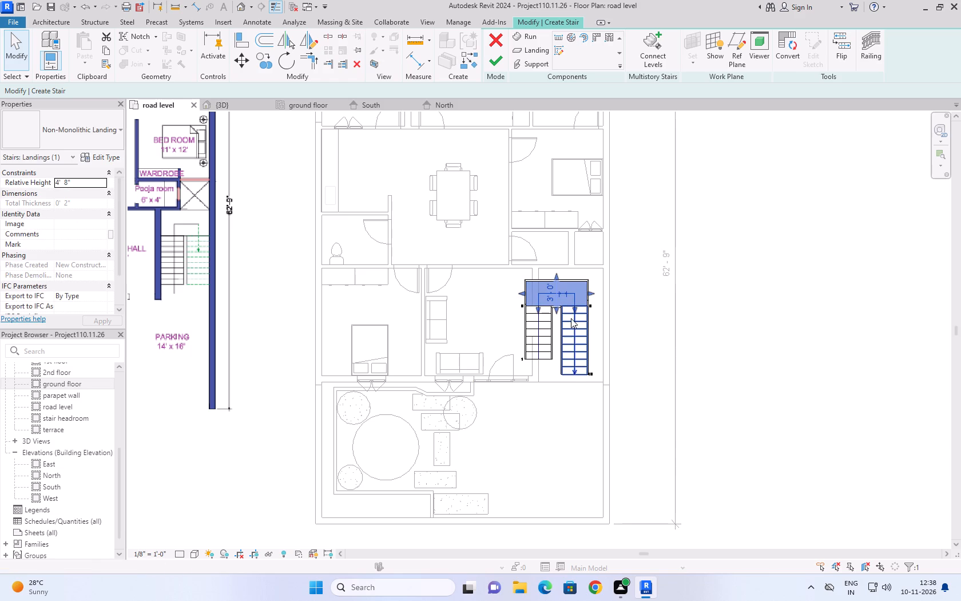
left_click(575, 339)
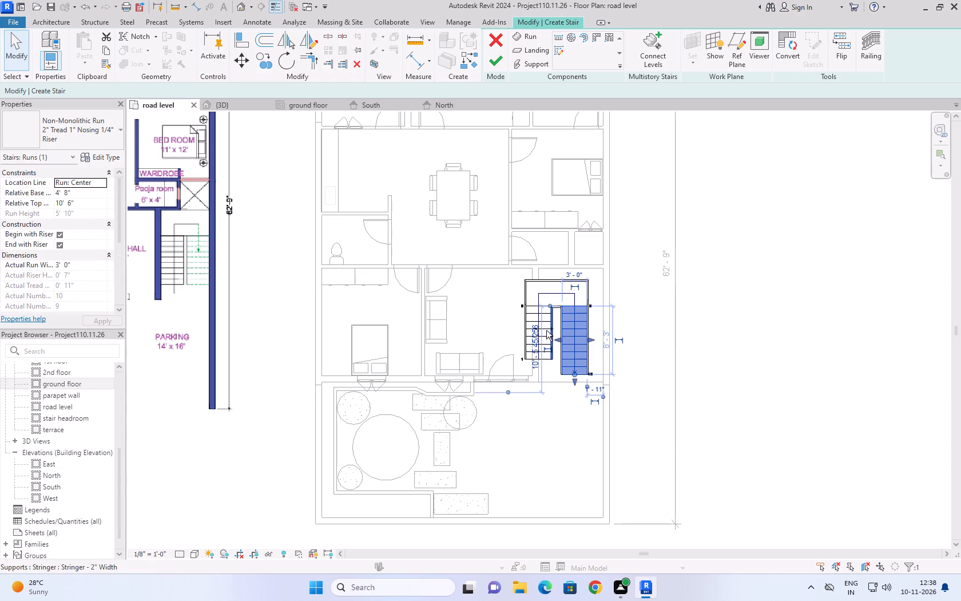
left_click(546, 330, "ctrl")
left_click(557, 297, "ctrl")
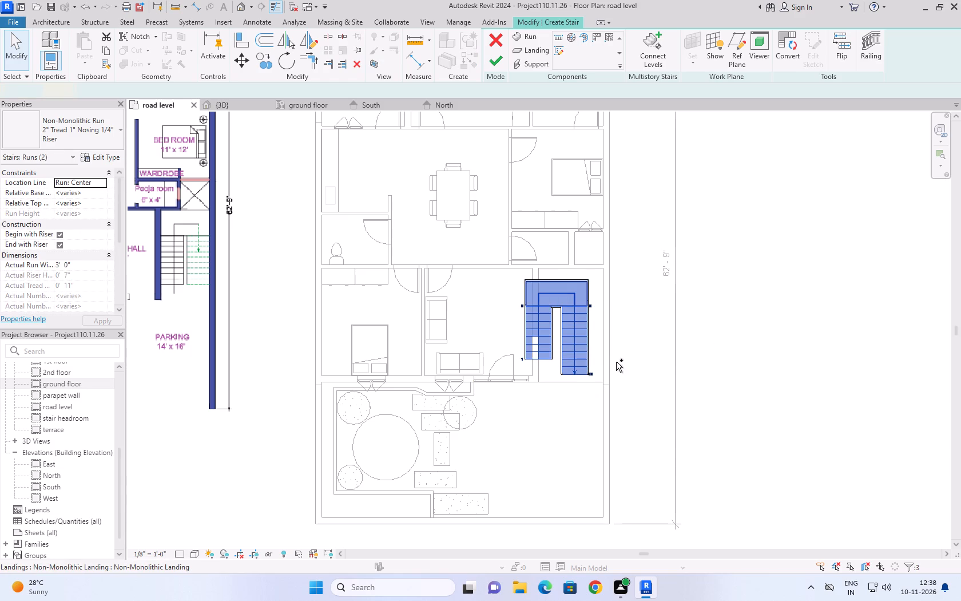
key("Right")
key("Right")
key("Right")
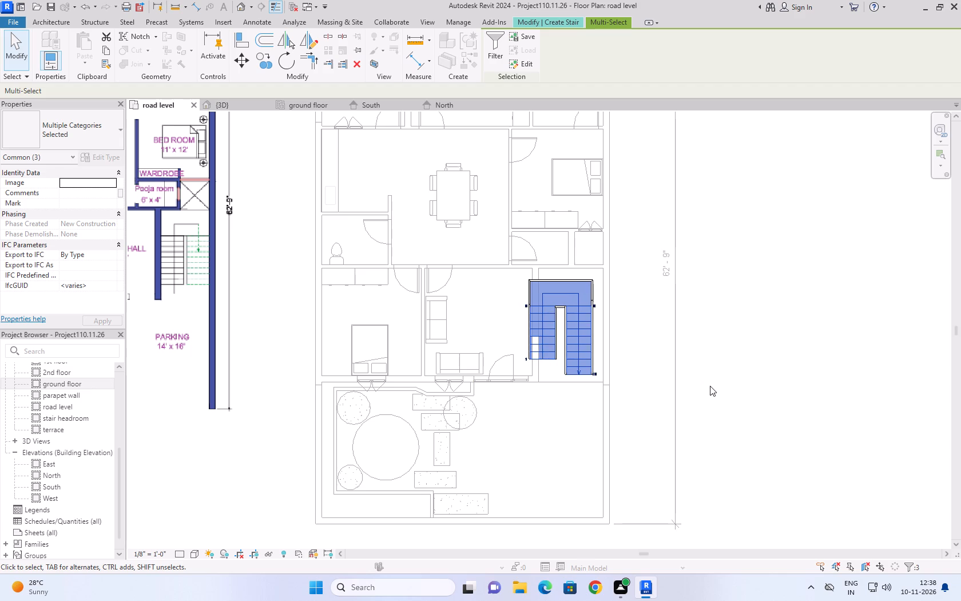
key("Right")
key("Right")
key("Right")
key("Right")
key("Right")
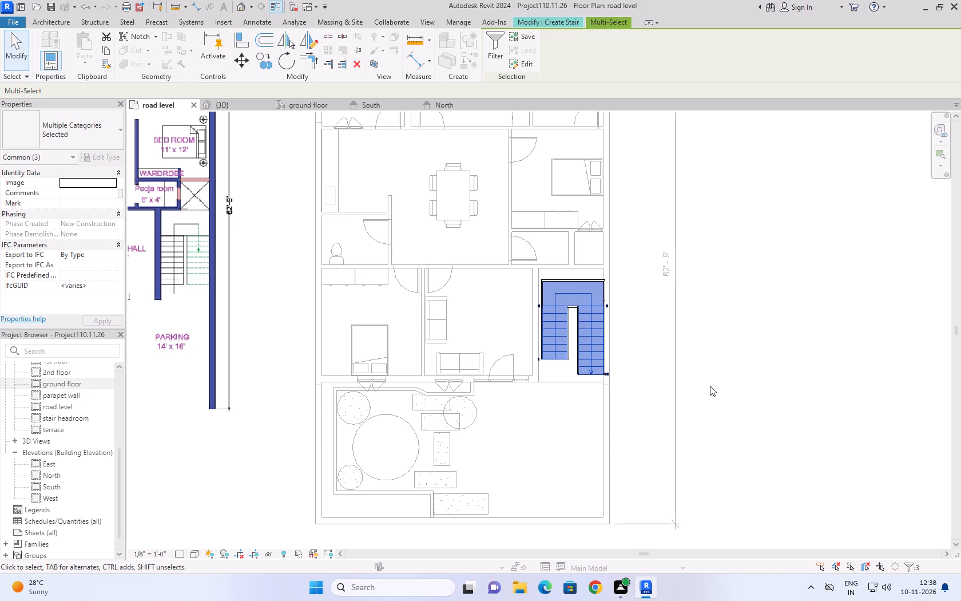
key("Left")
key("Up")
key("Up")
key("Up")
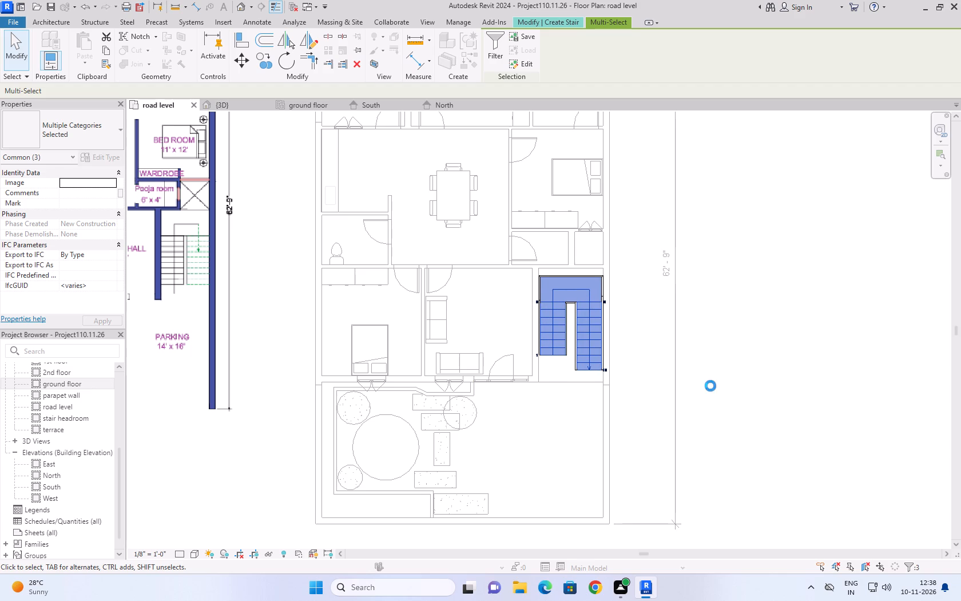
key("Up")
key("Up")
key("Up")
key("Down")
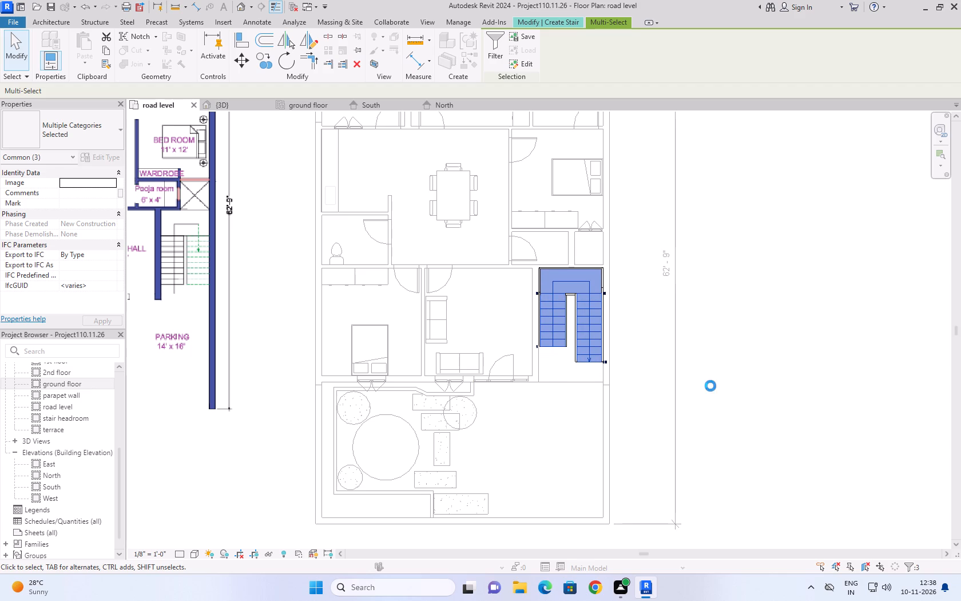
Fine-tune the staircase position so the landing sits against the back wall and the stair fits between the side walls.
scroll(562, 247, "up", 9)
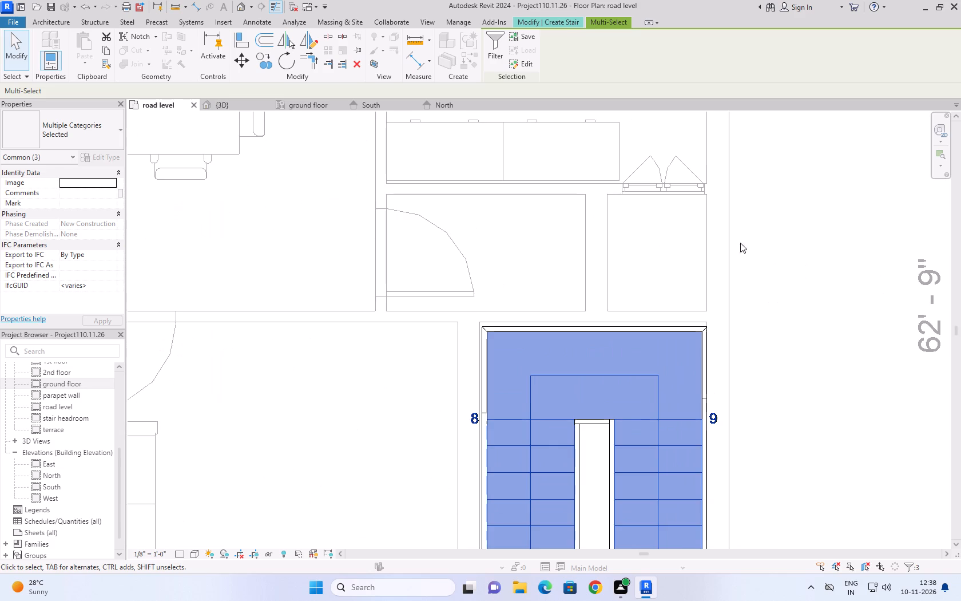
scroll(773, 264, "down", 1)
key("Up")
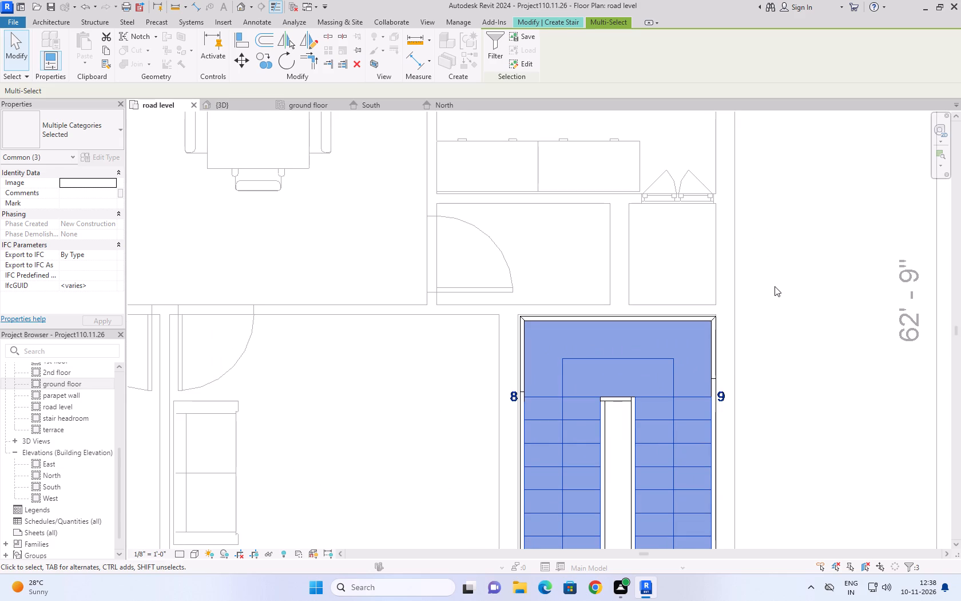
key("Left")
key("Up")
key("Right")
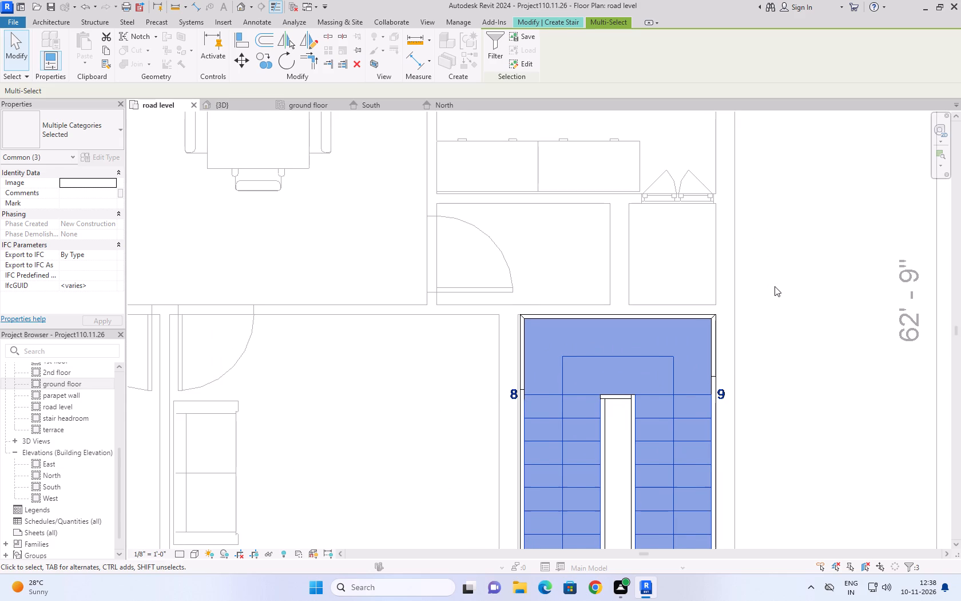
key("Left")
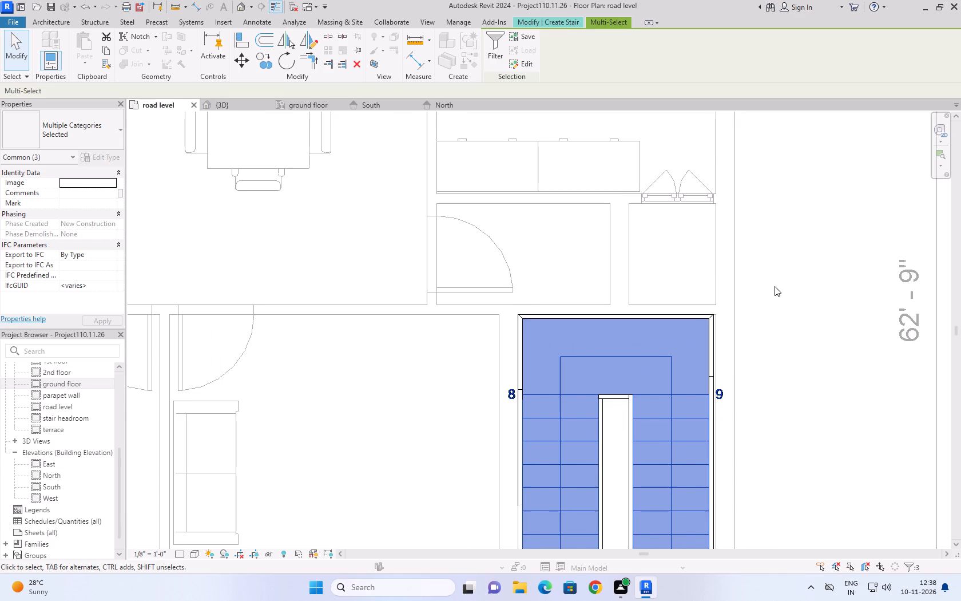
scroll(683, 426, "up", 4)
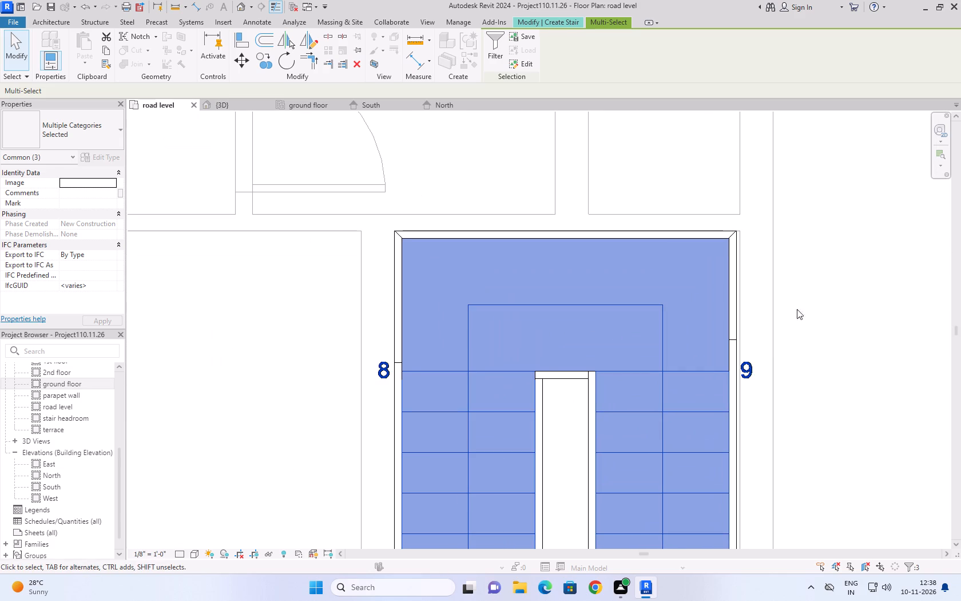
left_click(816, 269)
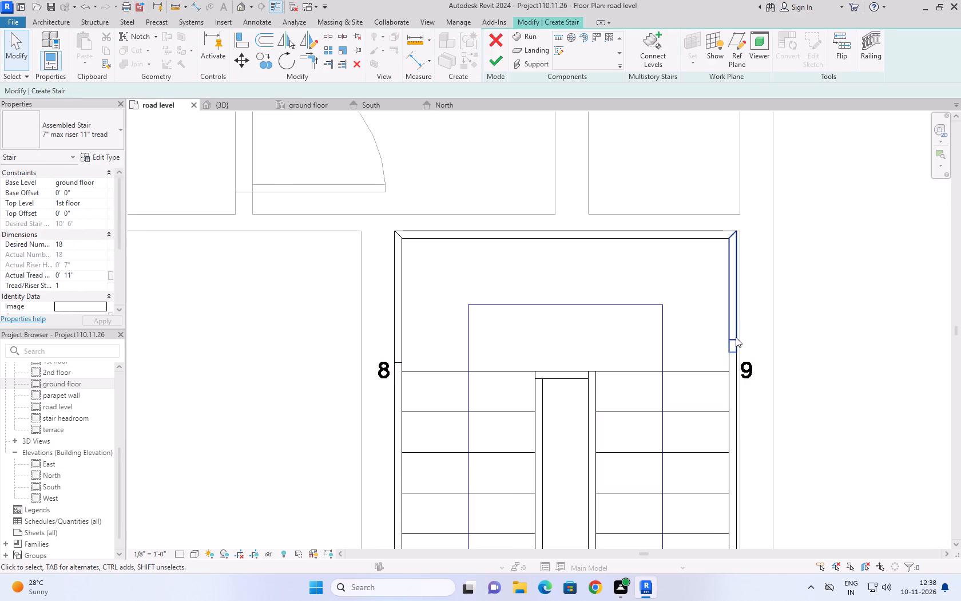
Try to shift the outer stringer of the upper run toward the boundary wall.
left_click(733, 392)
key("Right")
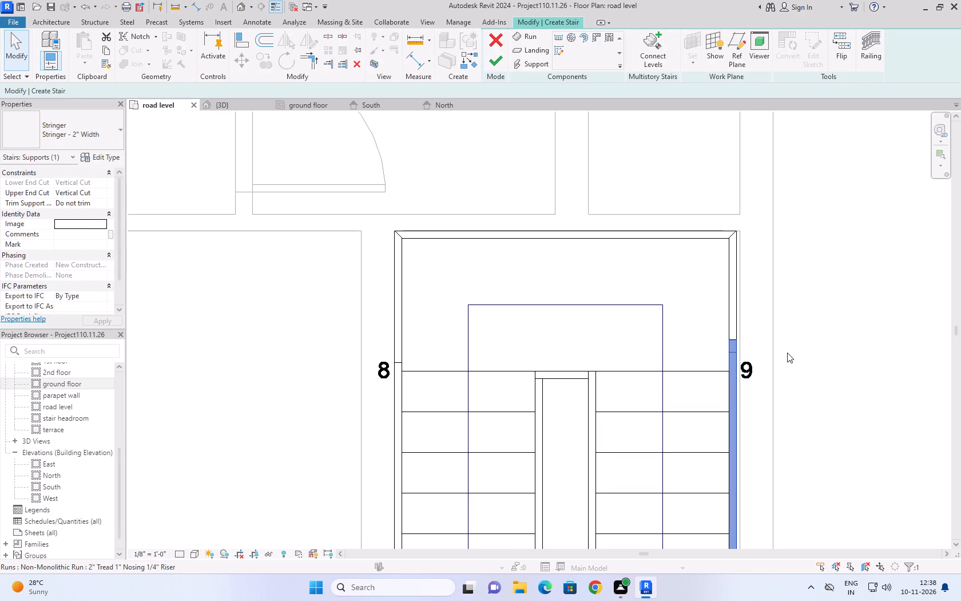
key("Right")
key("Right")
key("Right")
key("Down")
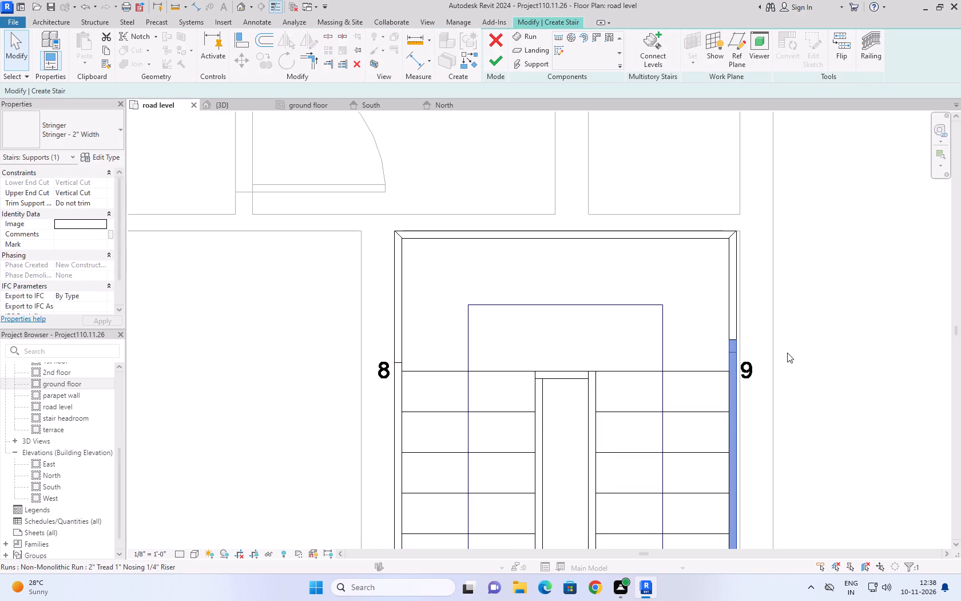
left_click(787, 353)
Finish the ground floor staircase and show it in the 3D view.
scroll(812, 313, "down", 10)
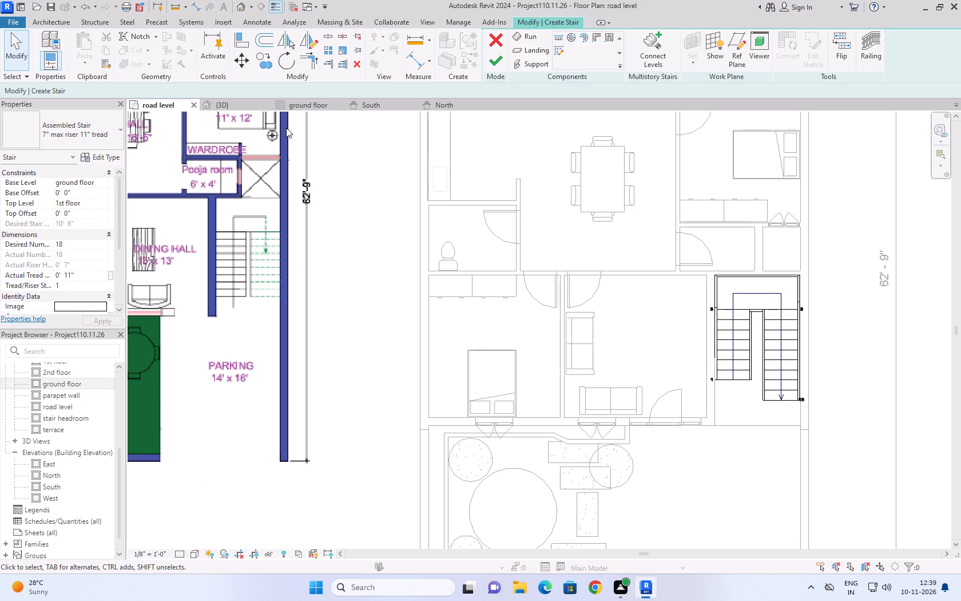
left_click(289, 102)
left_click(165, 104)
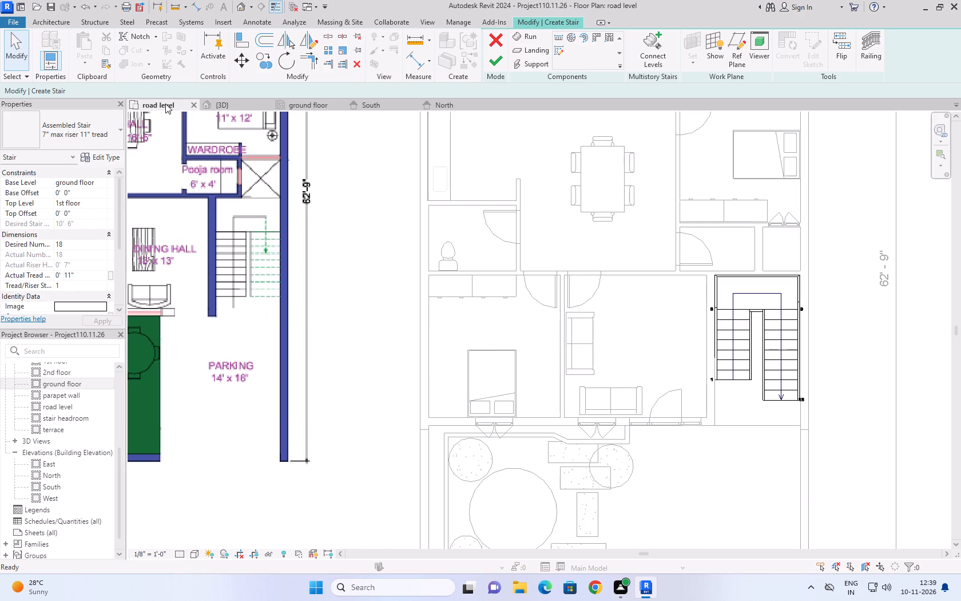
left_click(491, 54)
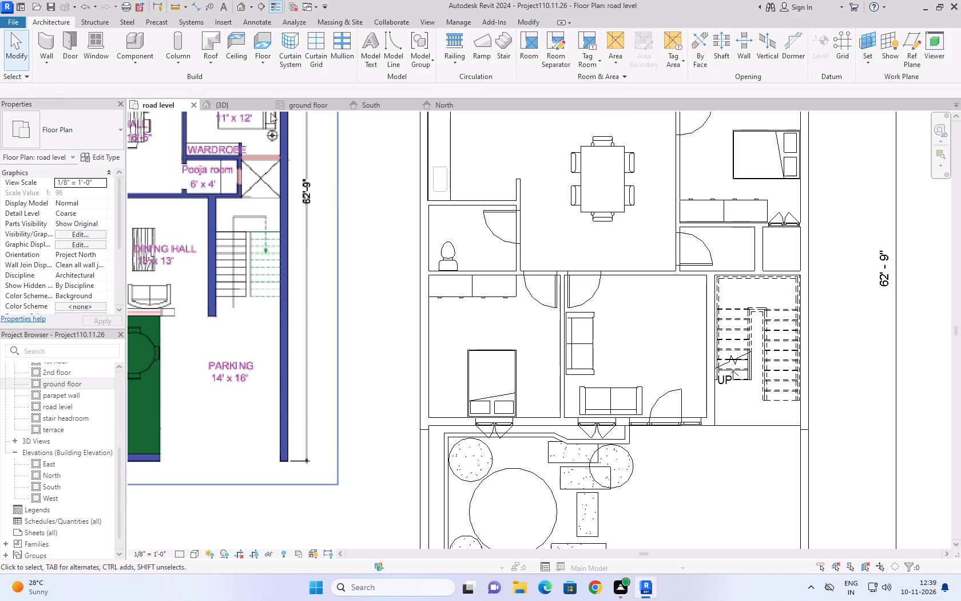
left_click(237, 101)
left_click(613, 408)
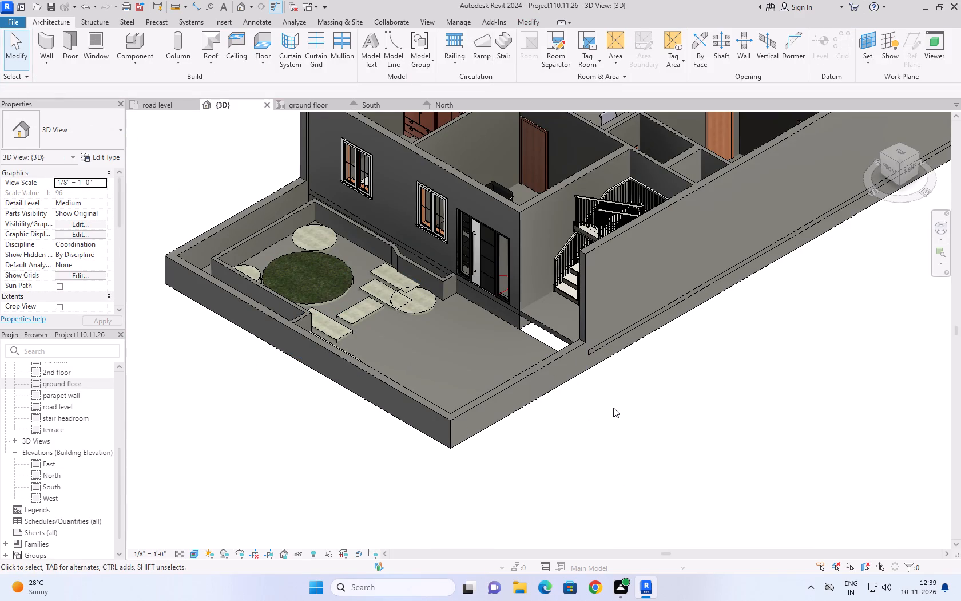
Examine the front facade, yard and staircase in 3D, plus the ground floor ceiling plan and the South elevation.
middle_click_drag(613, 408, 694, 397, "shift")
scroll(618, 406, "up", 1, "shift")
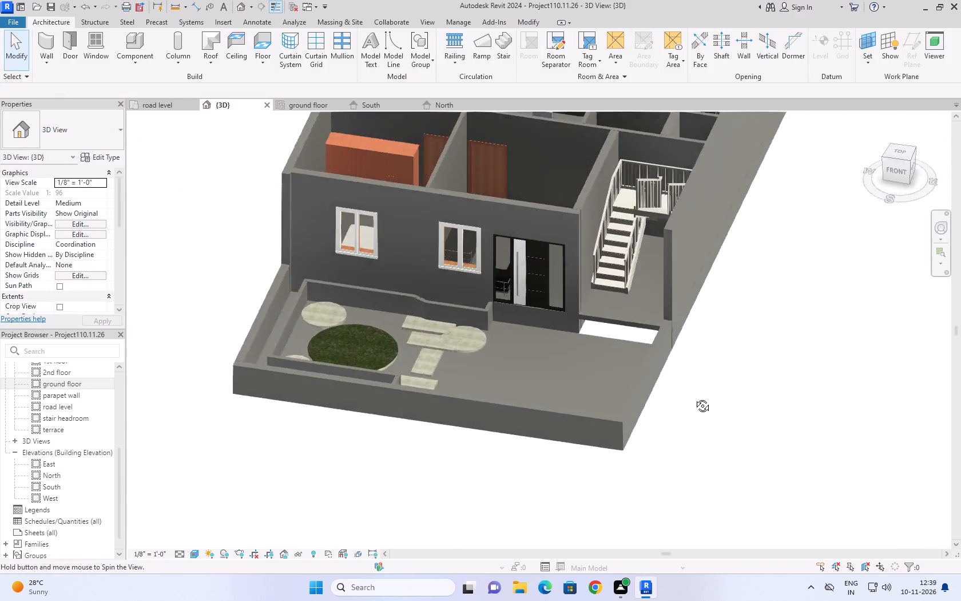
middle_click_drag(694, 397, 734, 383, "shift")
middle_click_drag(777, 345, 765, 358)
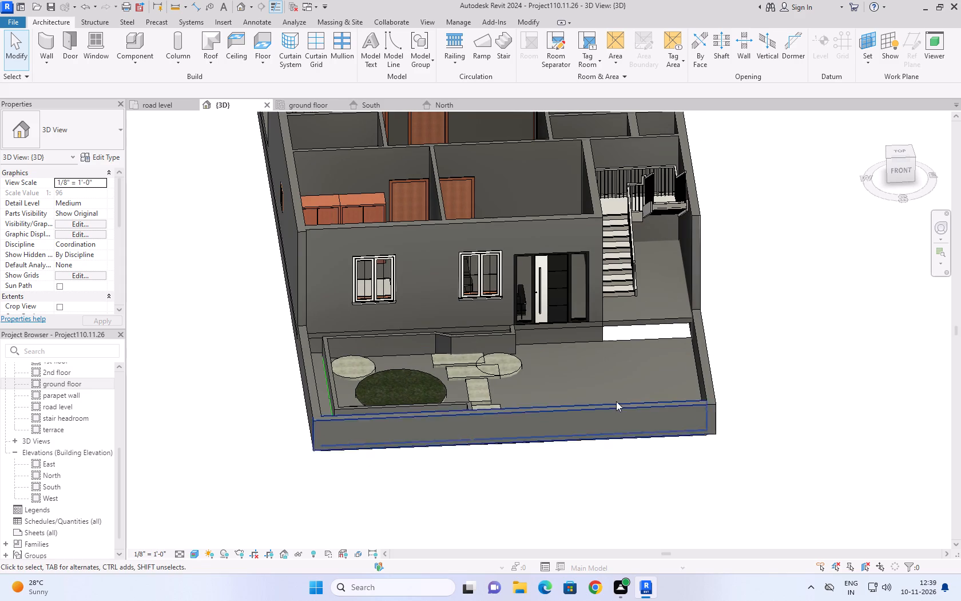
middle_click_drag(799, 327, 690, 401)
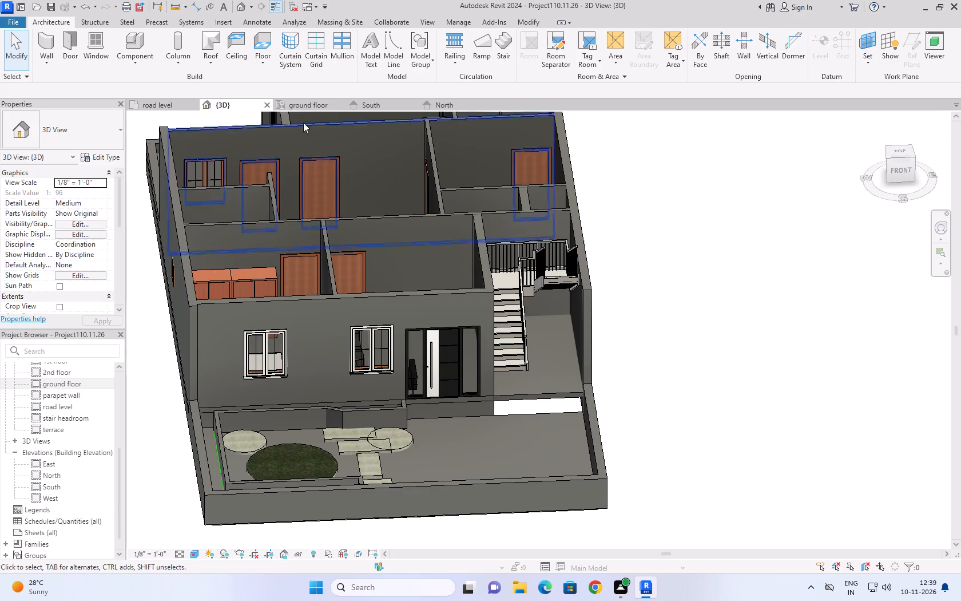
left_click(306, 101)
scroll(479, 389, "down", 4)
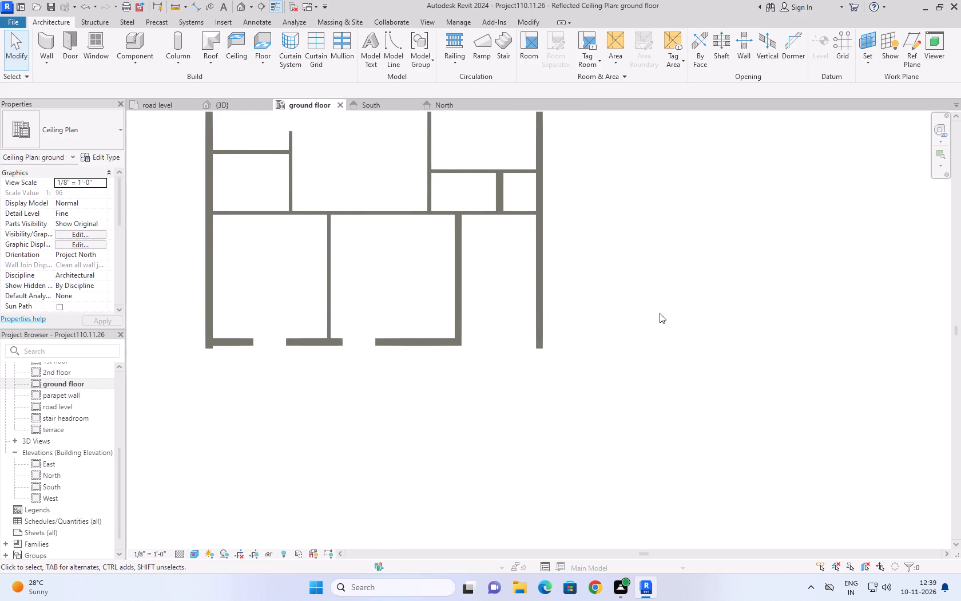
left_click(660, 313)
scroll(550, 295, "down", 4)
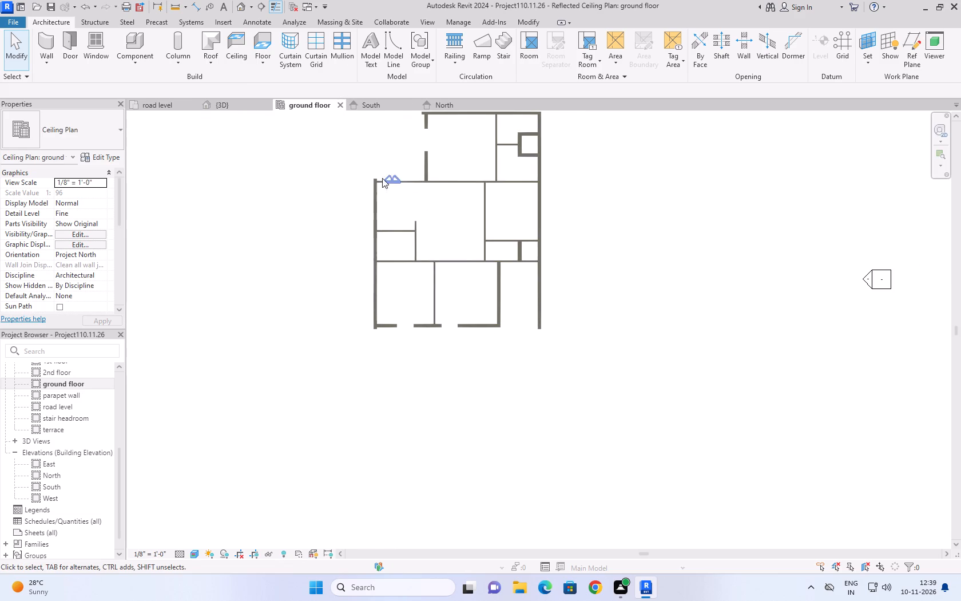
left_click(370, 110)
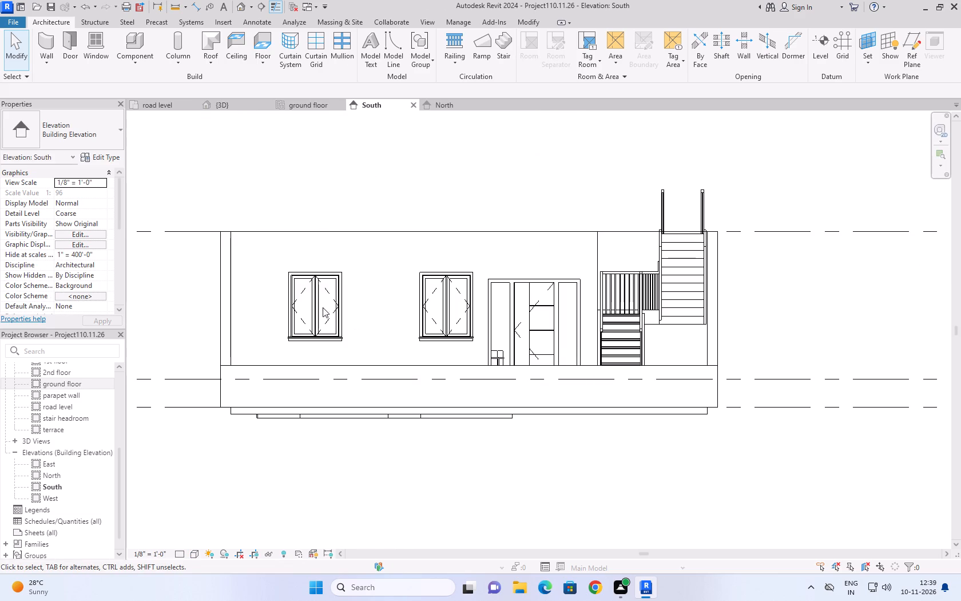
double_click(232, 112)
left_click(233, 106)
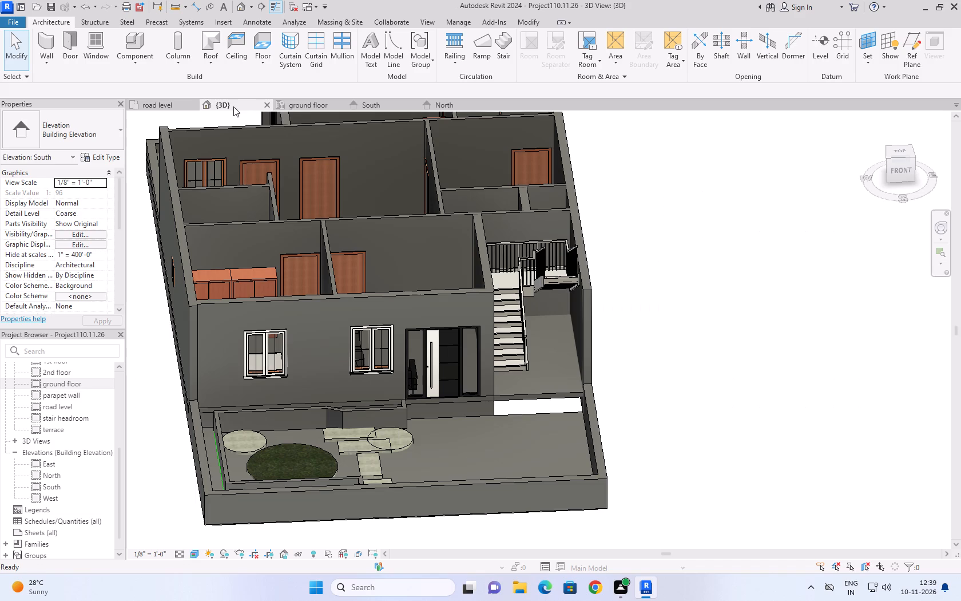
Inspect the whole house from the 3D home orientation, including the front yard floor slab and the gap below the stair bay.
left_click(872, 122)
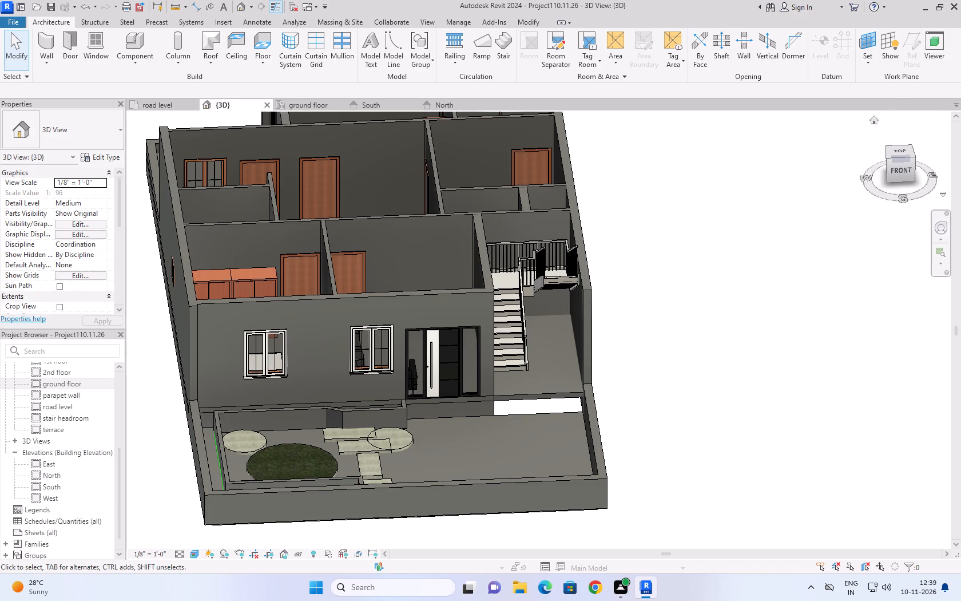
scroll(574, 424, "up", 3)
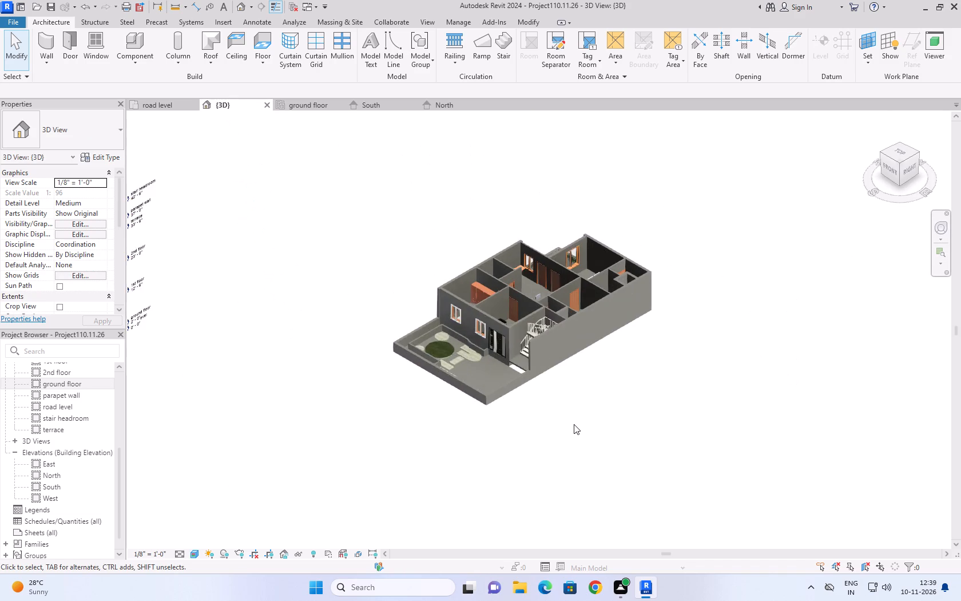
scroll(574, 424, "up", 4)
middle_click_drag(557, 362, 487, 456)
scroll(487, 456, "down", 1)
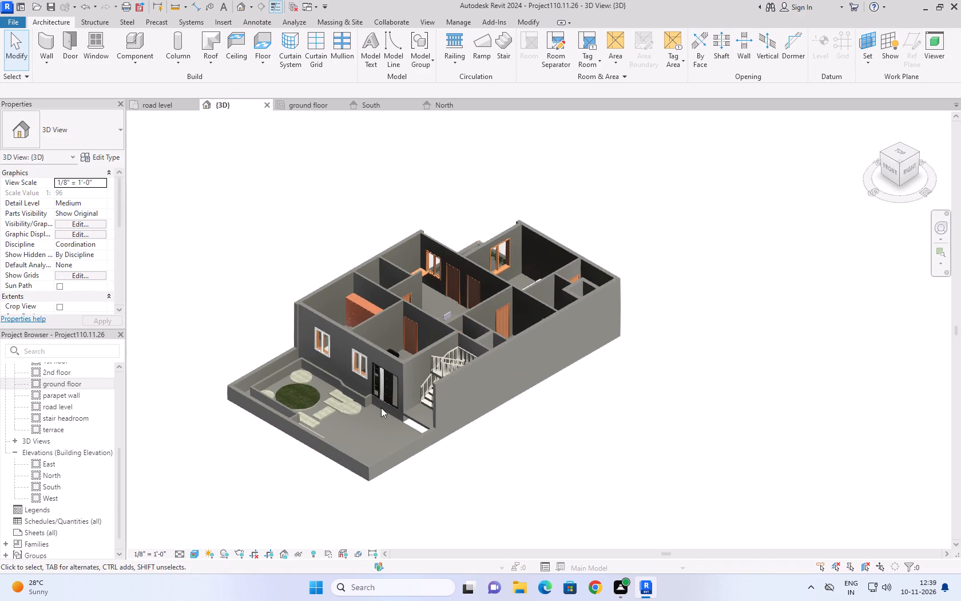
scroll(385, 398, "up", 1)
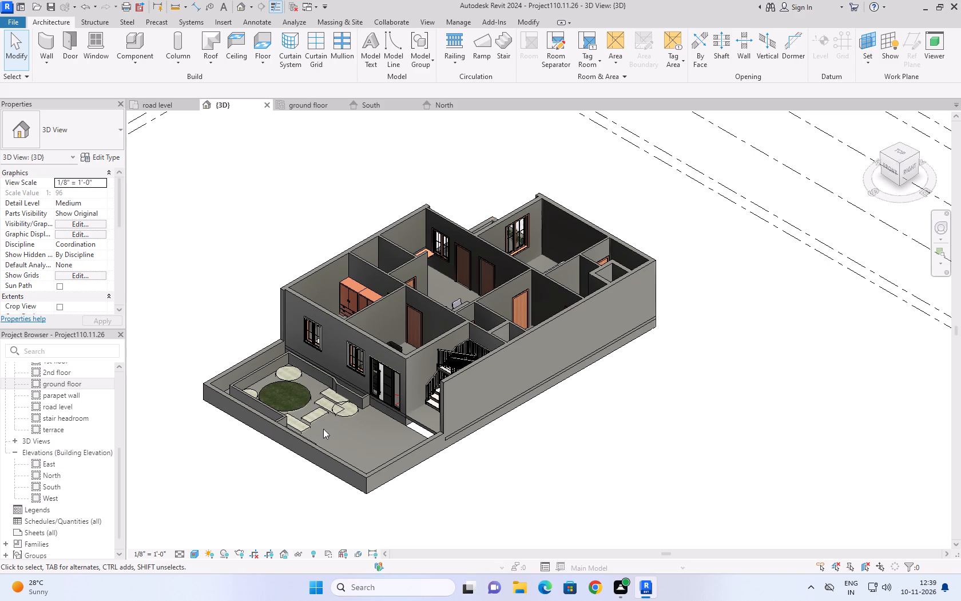
scroll(383, 464, "up", 4)
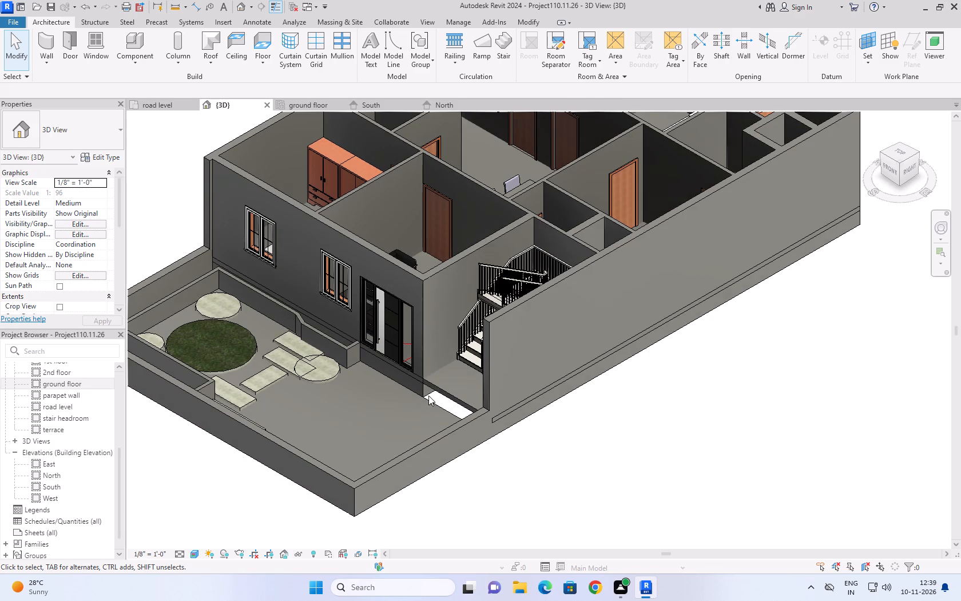
left_click(431, 402)
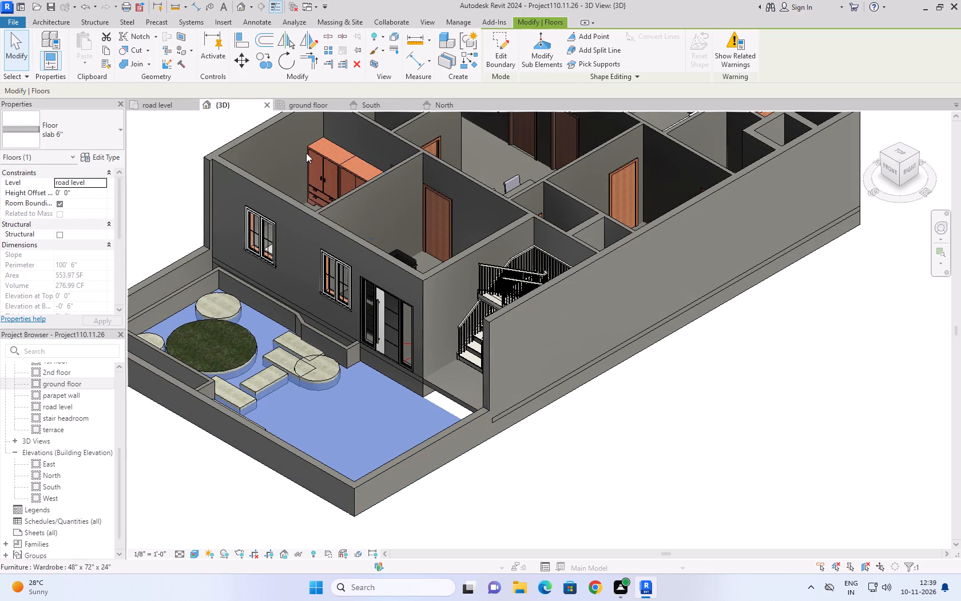
In the road level plan, load the RPC Plant - Tropical family from the Planting library folder for component placement.
left_click(302, 108)
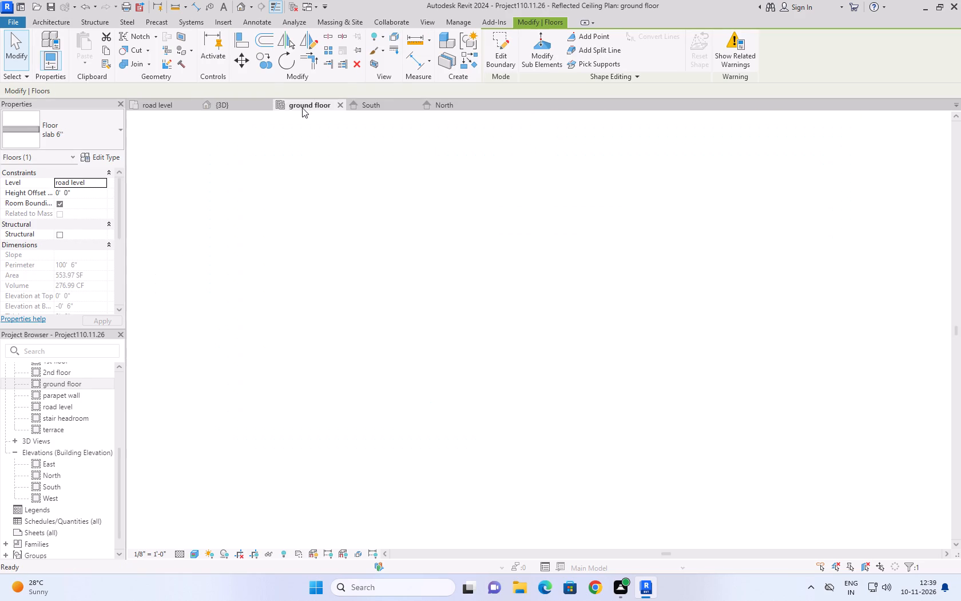
left_click(155, 106)
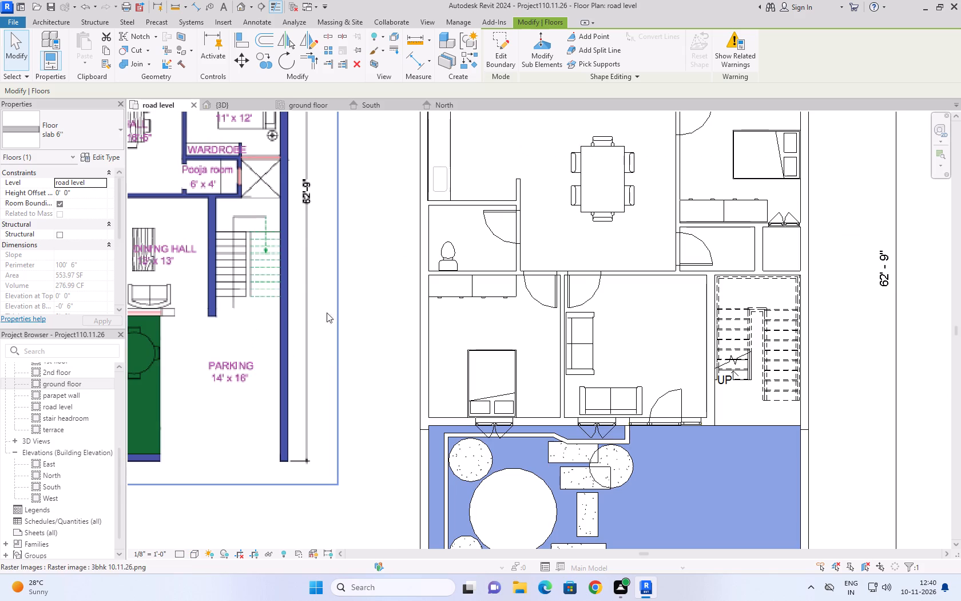
middle_click_drag(313, 278, 135, 121)
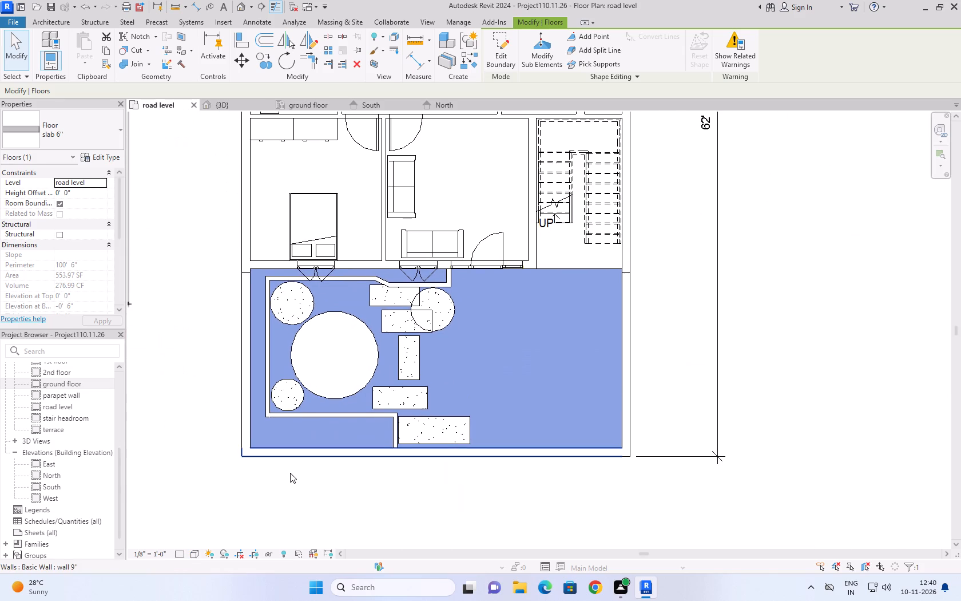
left_click(290, 473)
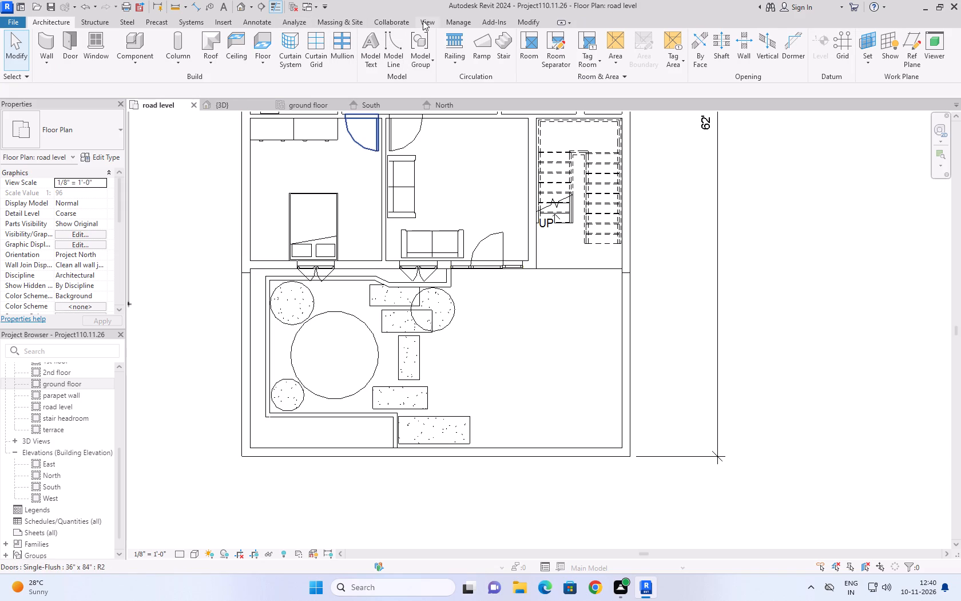
left_click(140, 64)
left_click(141, 81)
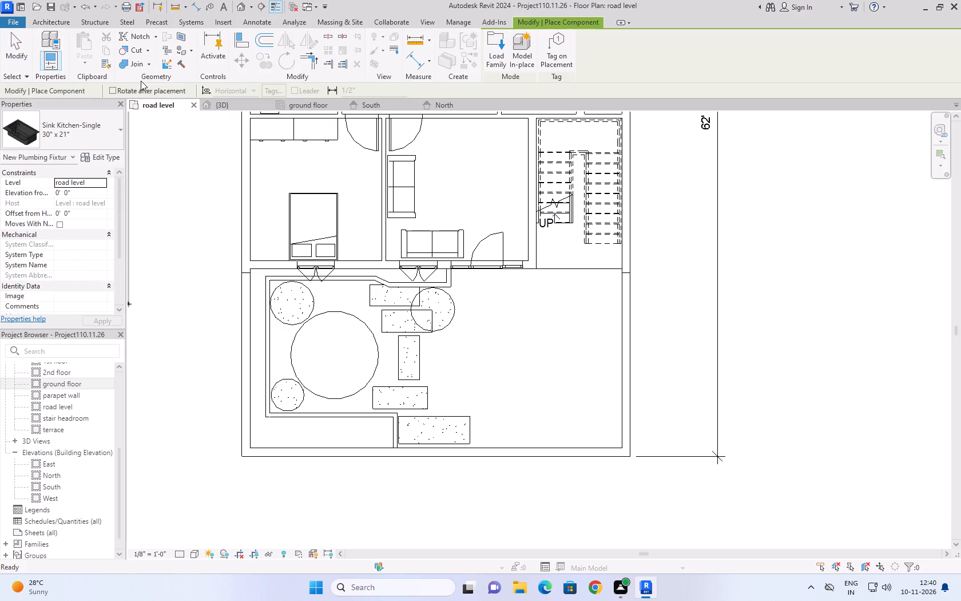
left_click(486, 51)
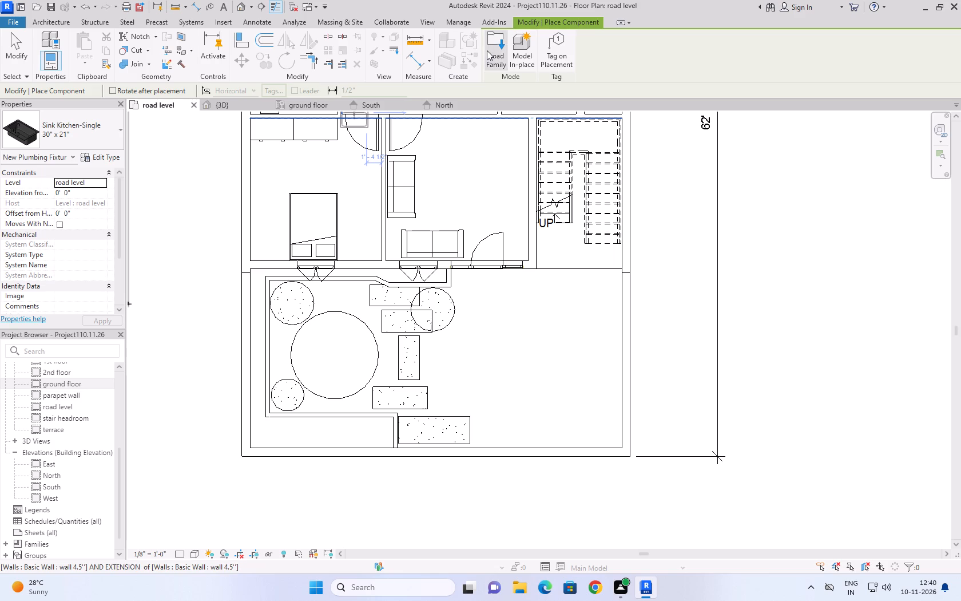
left_click(378, 42)
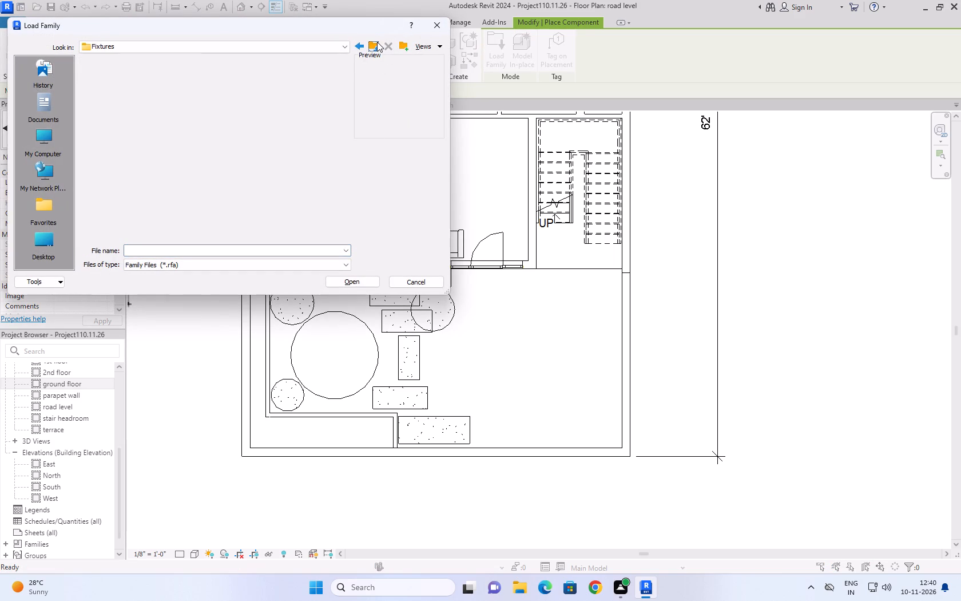
left_click(377, 42)
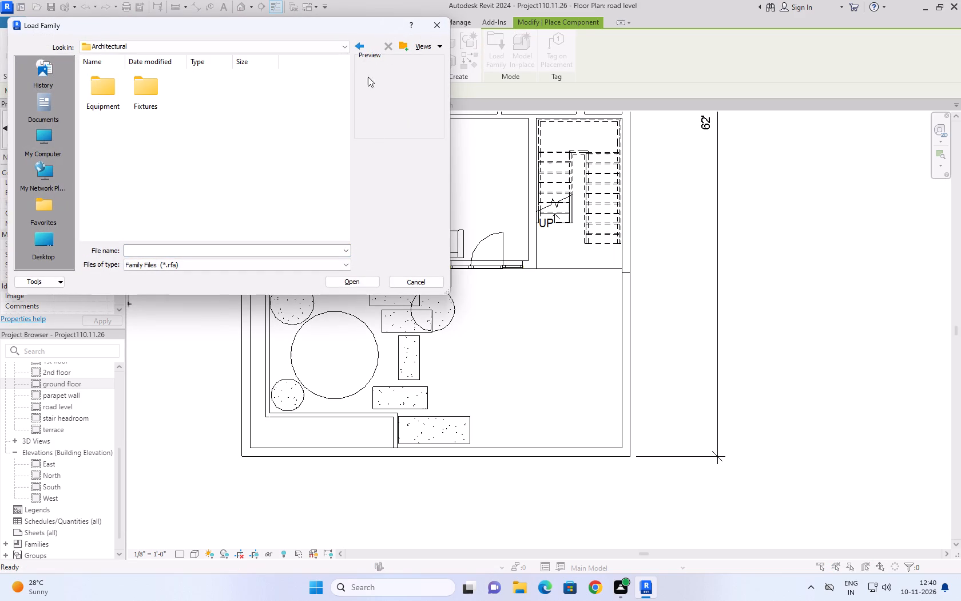
left_click(375, 41)
left_click(375, 41)
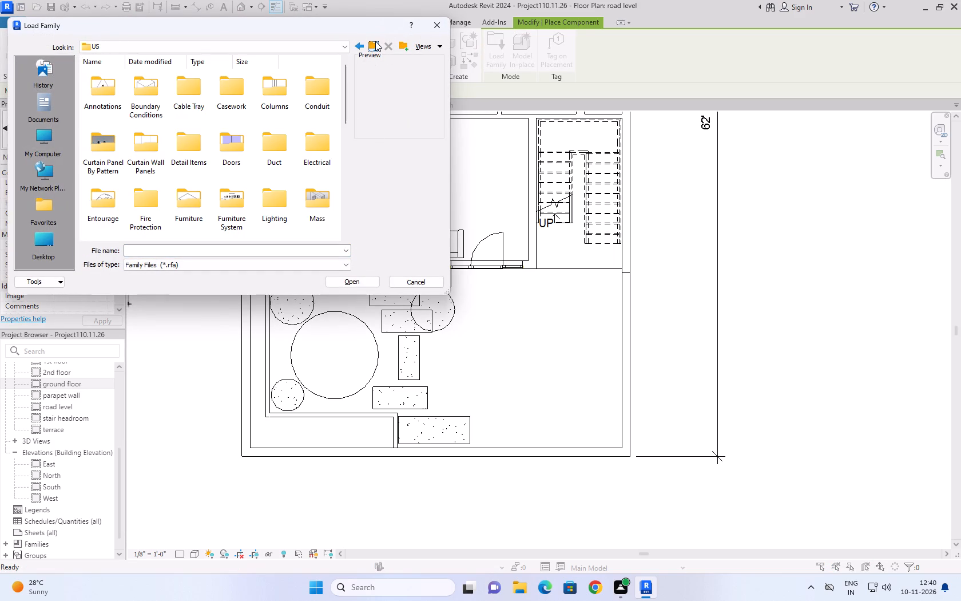
scroll(308, 171, "down", 1)
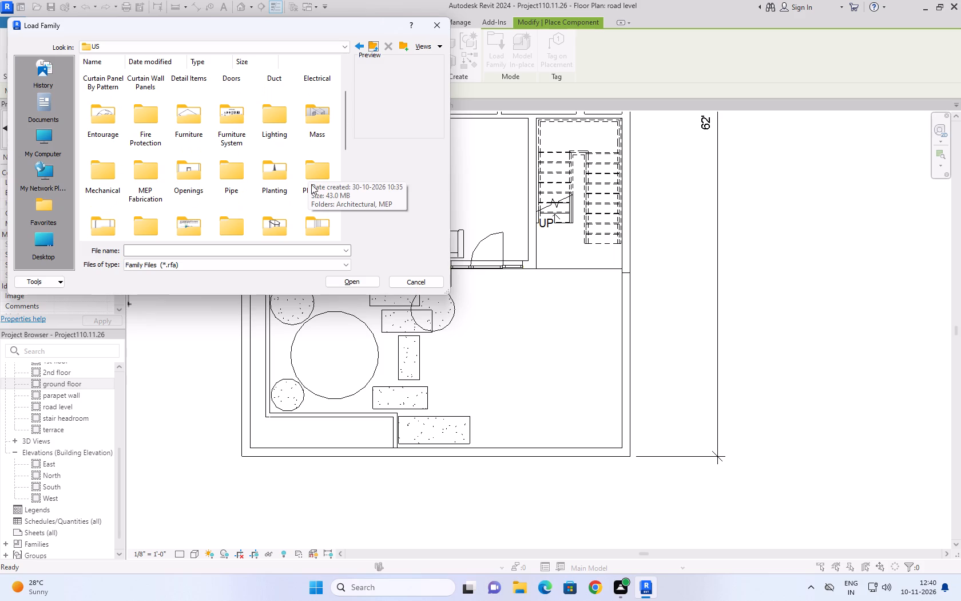
double_click(264, 179)
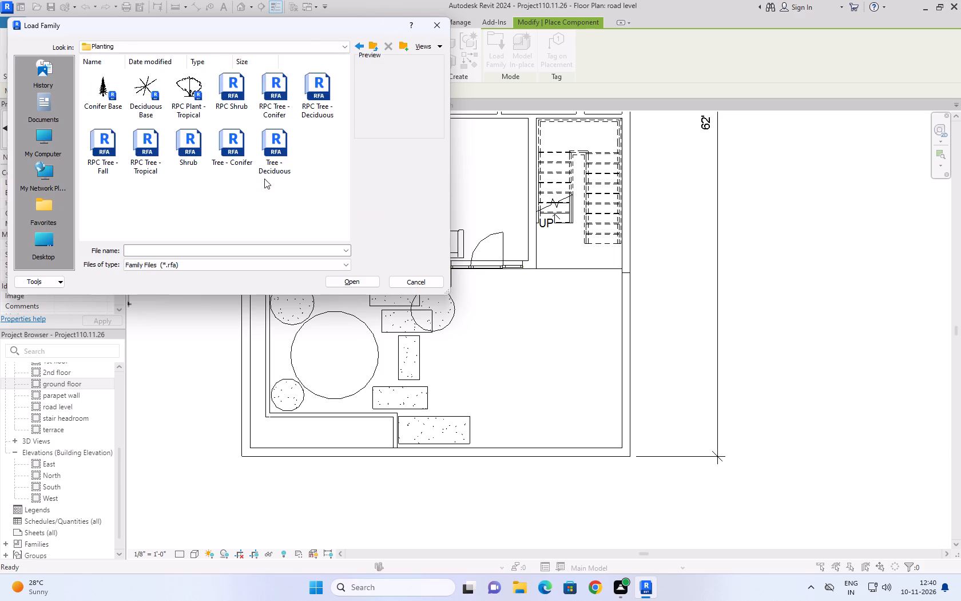
left_click(180, 86)
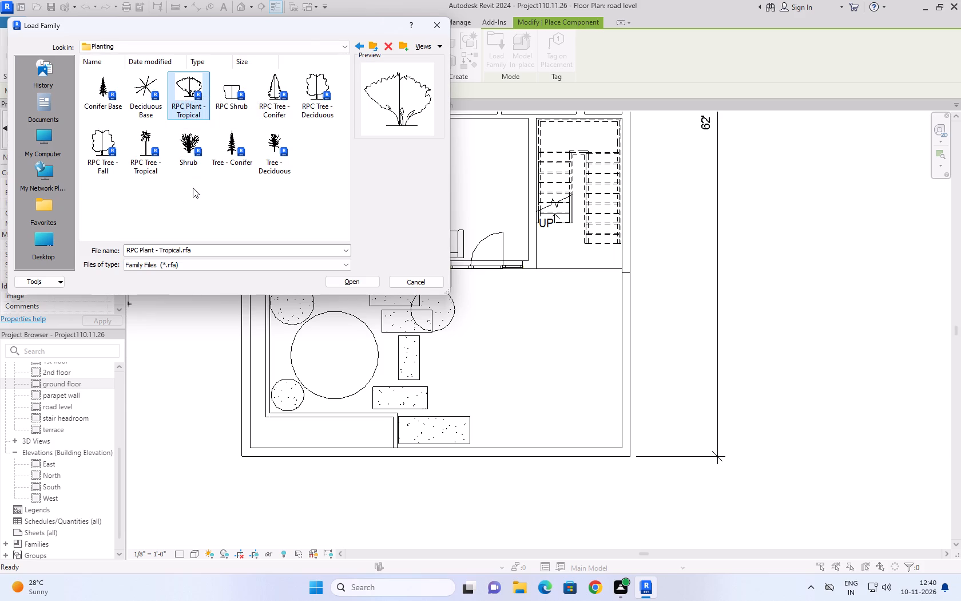
left_click(330, 278)
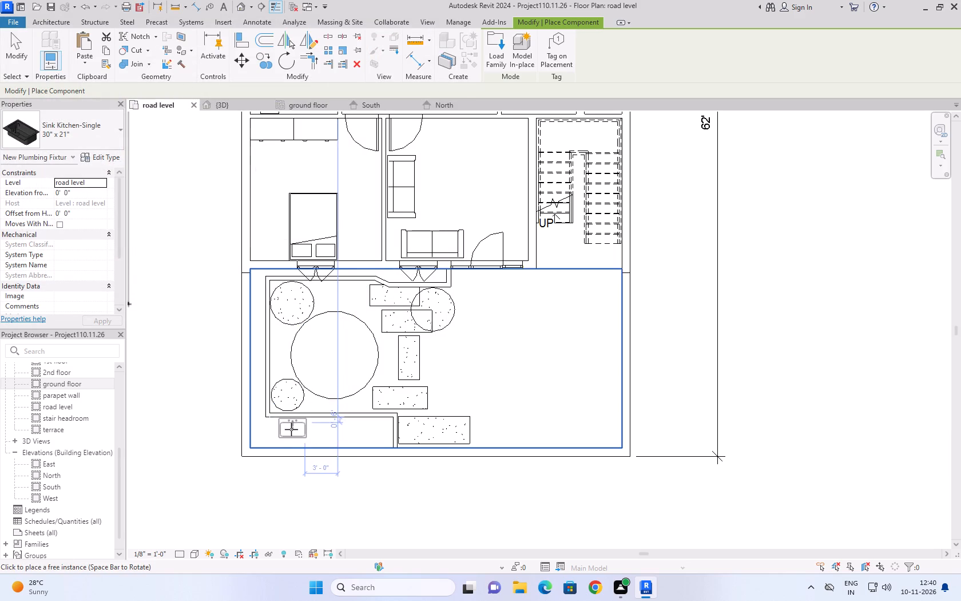
Open the choice of component types available for placement.
left_click(84, 130)
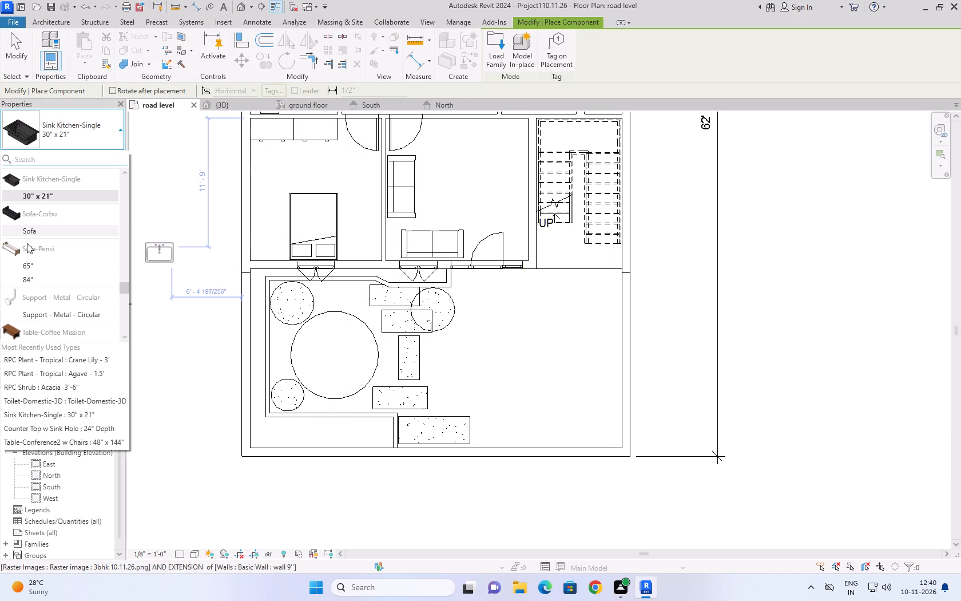